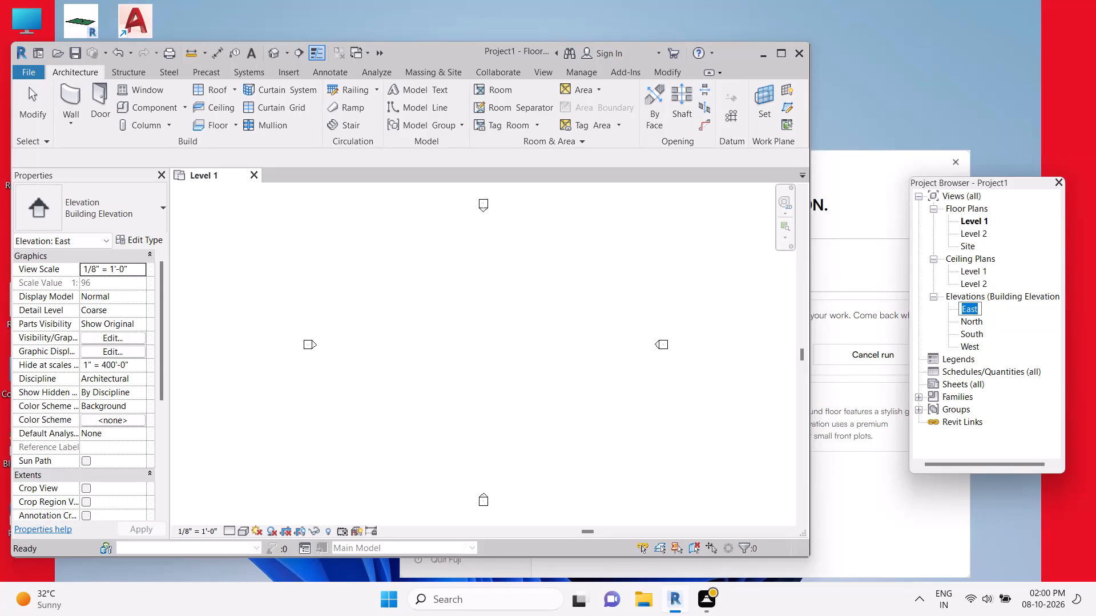
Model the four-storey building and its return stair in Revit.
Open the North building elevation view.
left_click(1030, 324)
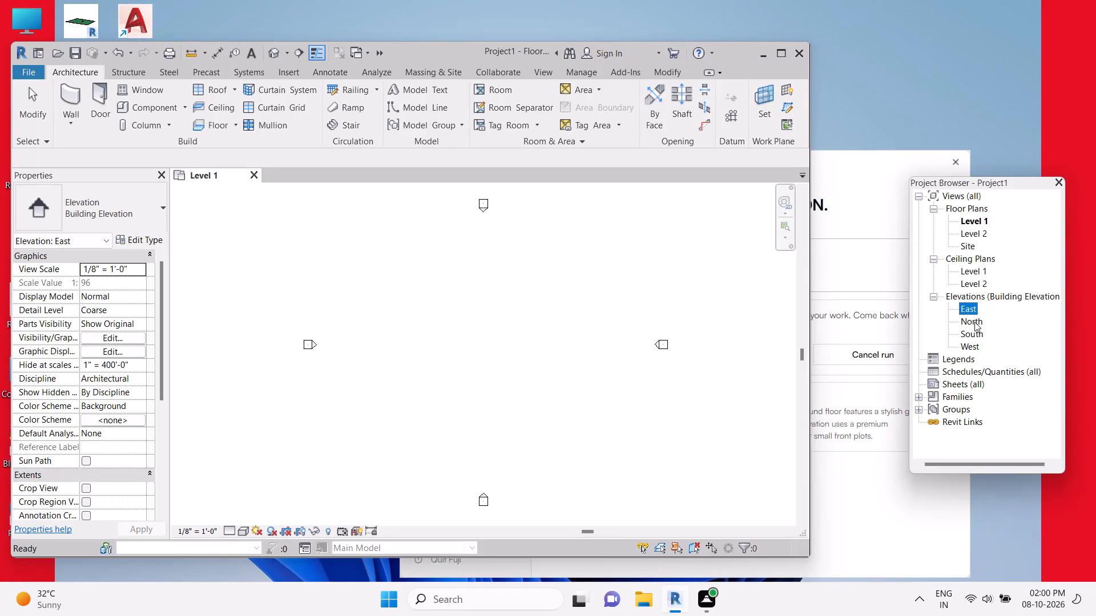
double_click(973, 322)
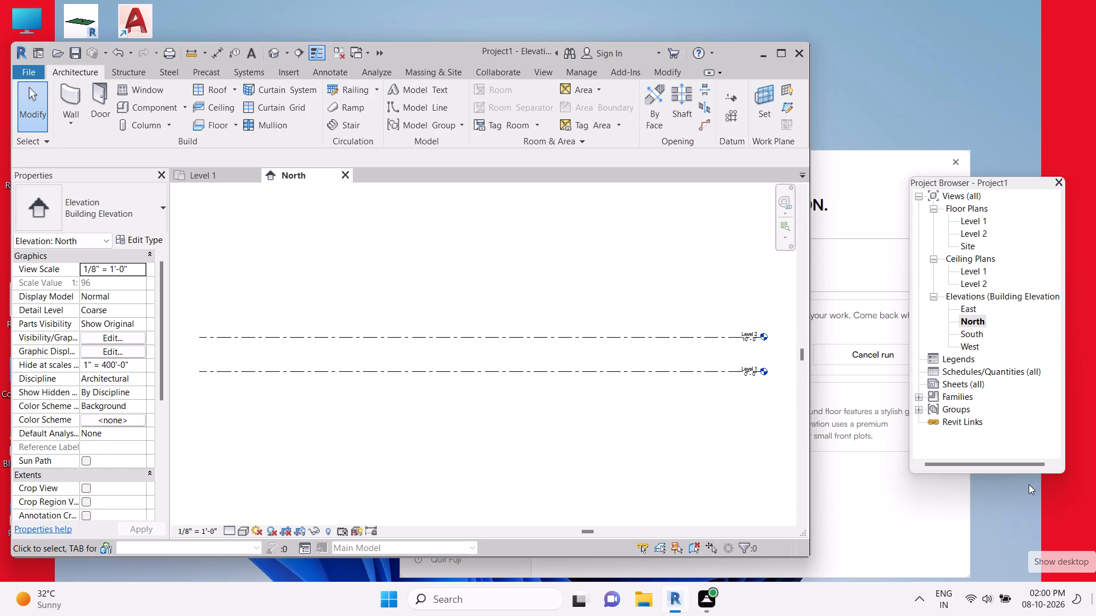
Open the East building elevation as the working view and close the North elevation view.
double_click(970, 310)
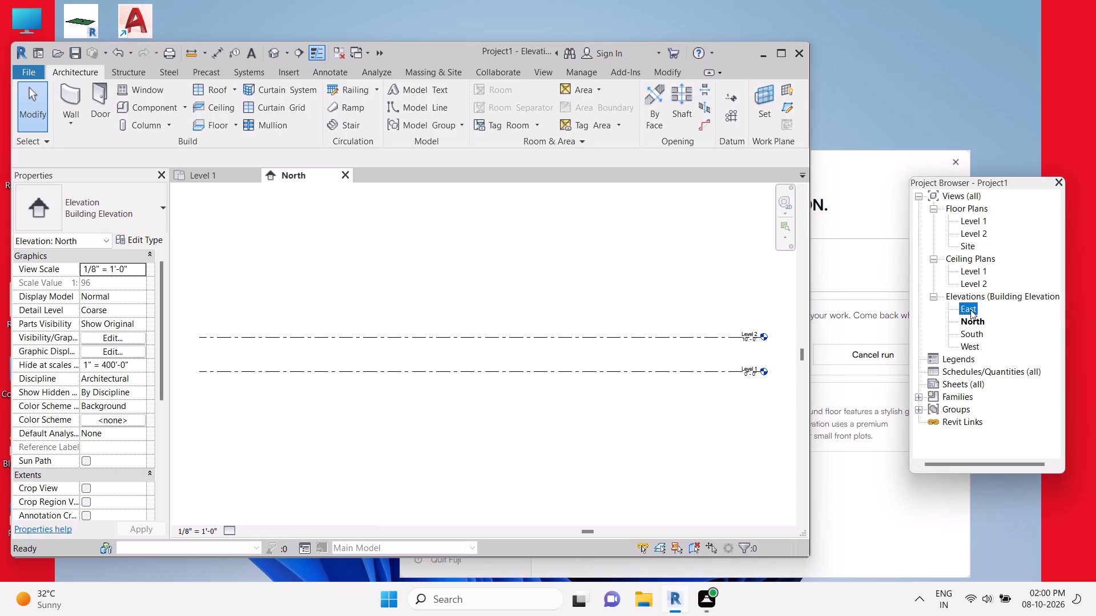
left_click(970, 310)
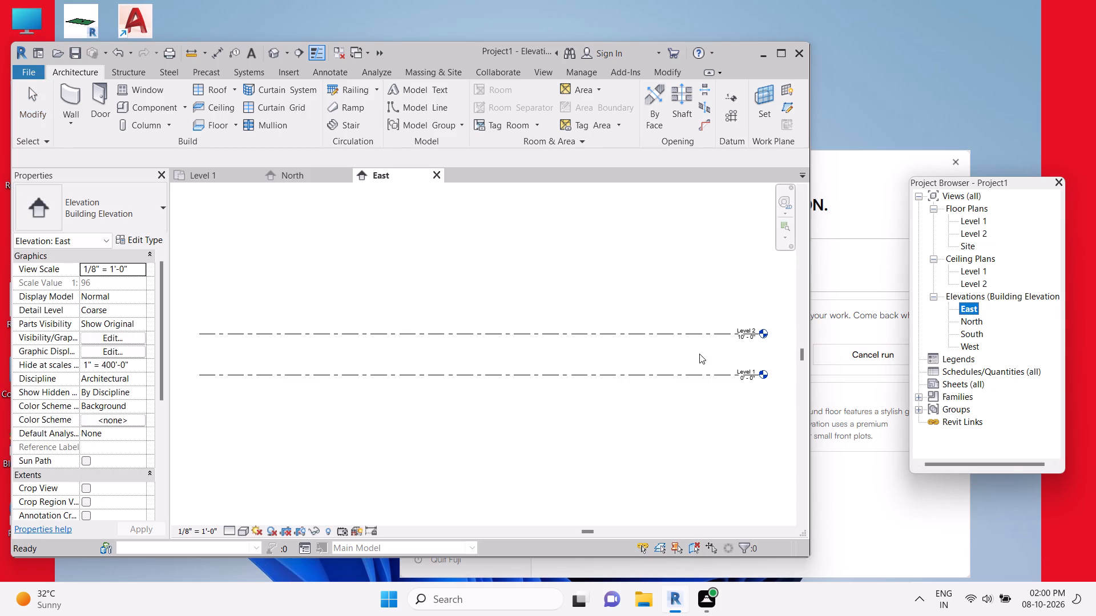
scroll(699, 354, "up", 4)
scroll(699, 354, "down", 3)
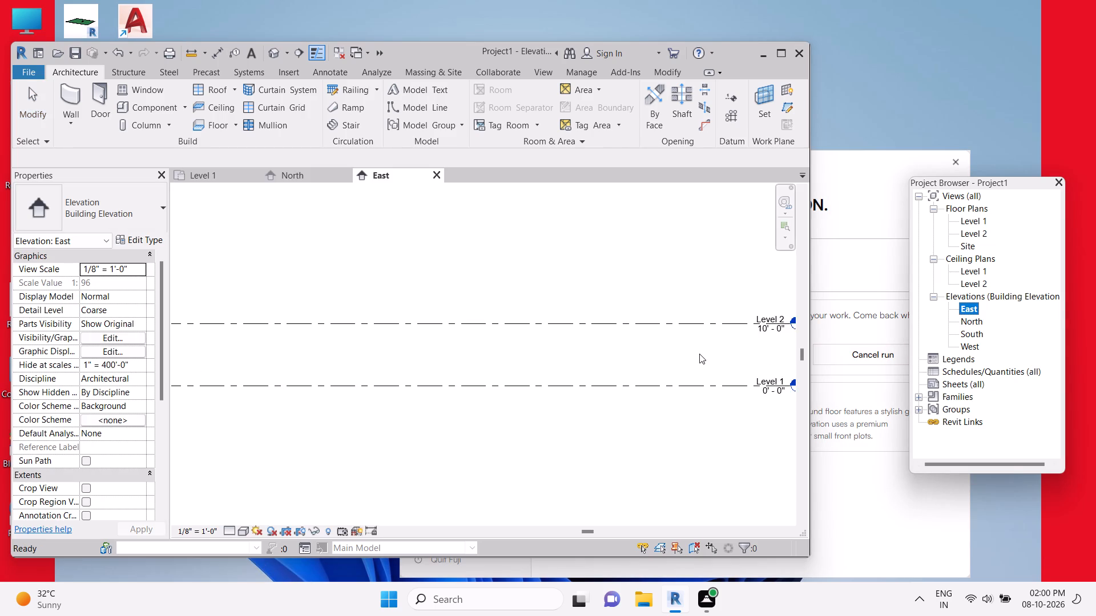
scroll(699, 354, "down", 3)
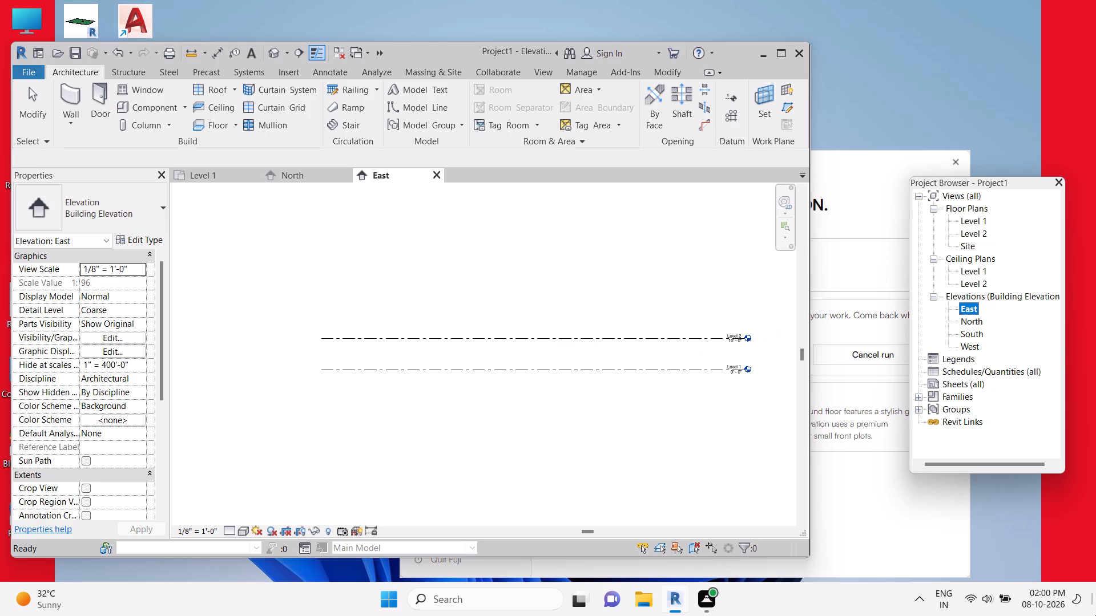
type("ll")
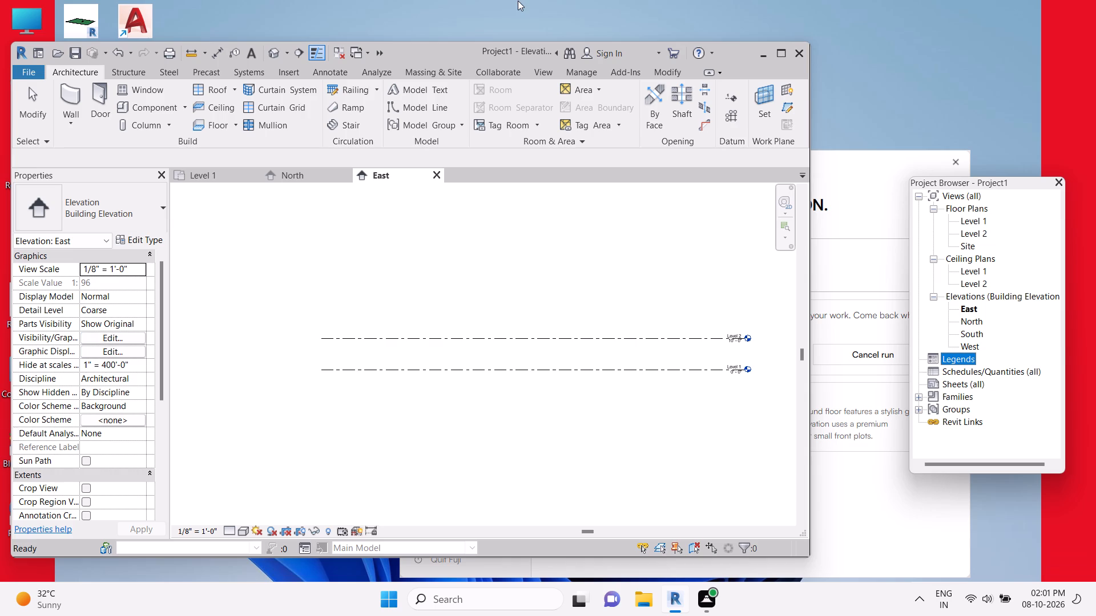
double_click(971, 308)
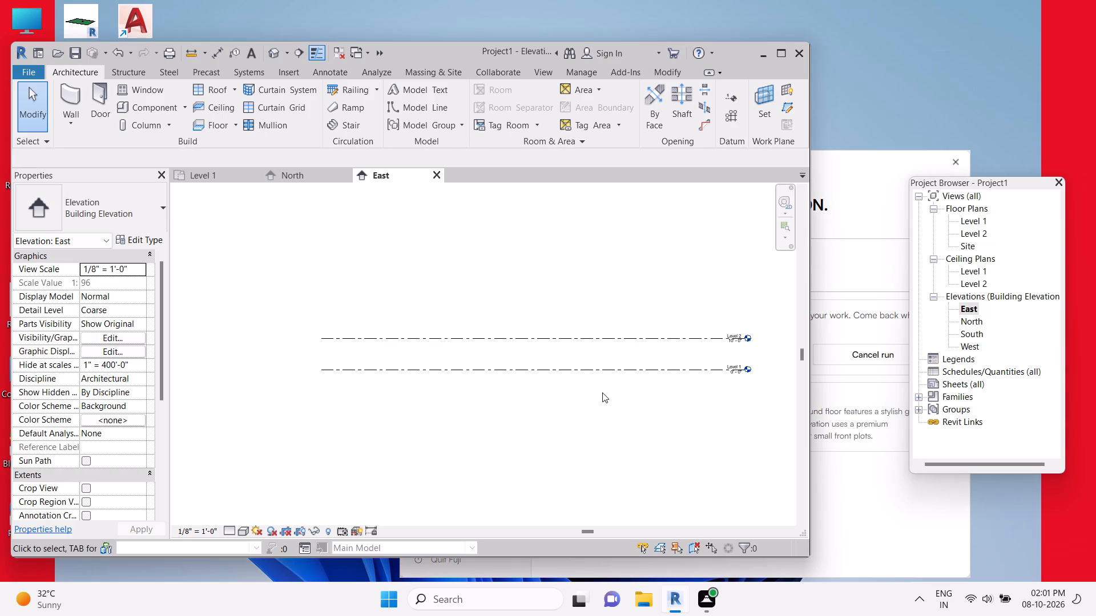
left_click(346, 173)
Start the Level command in the East elevation view, with room around the Level 1 and Level 2 lines.
scroll(530, 326, "up", 2)
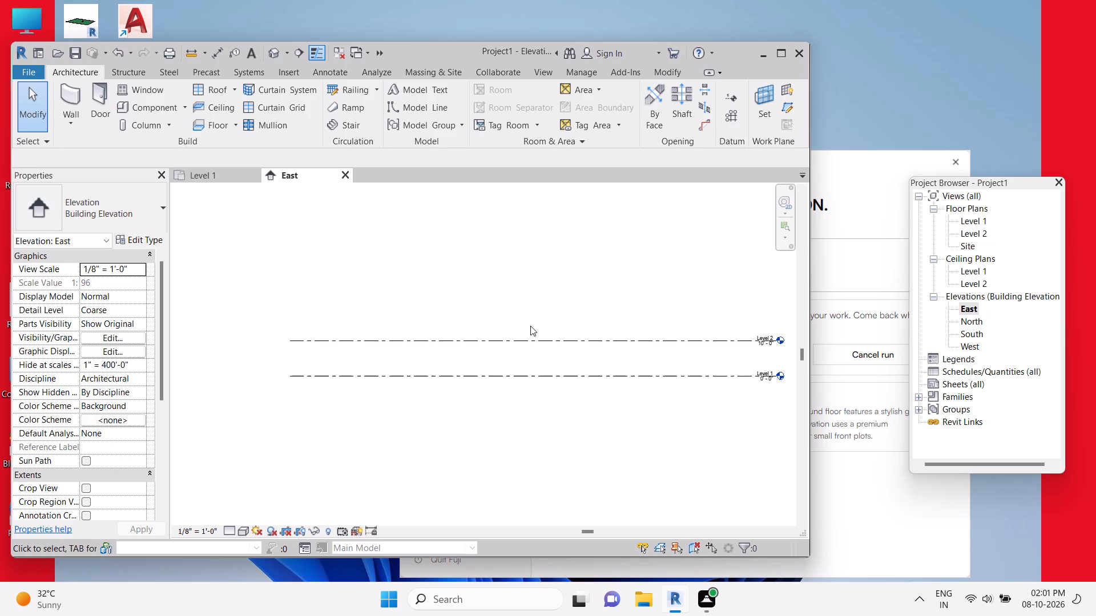
scroll(530, 326, "down", 2)
middle_click_drag(530, 326, 479, 327)
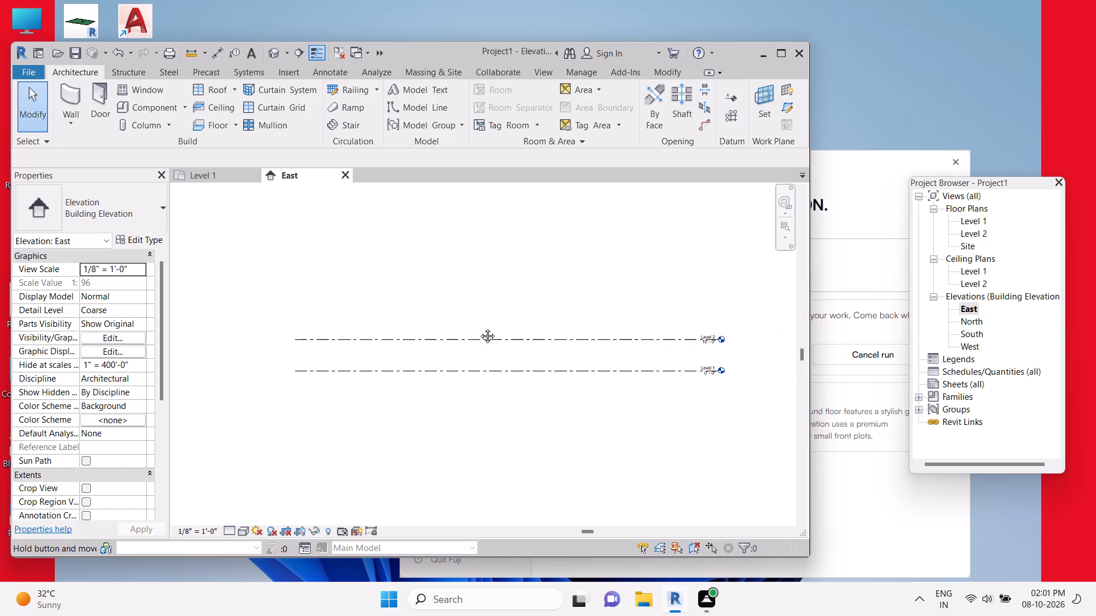
middle_click_drag(479, 327, 465, 363)
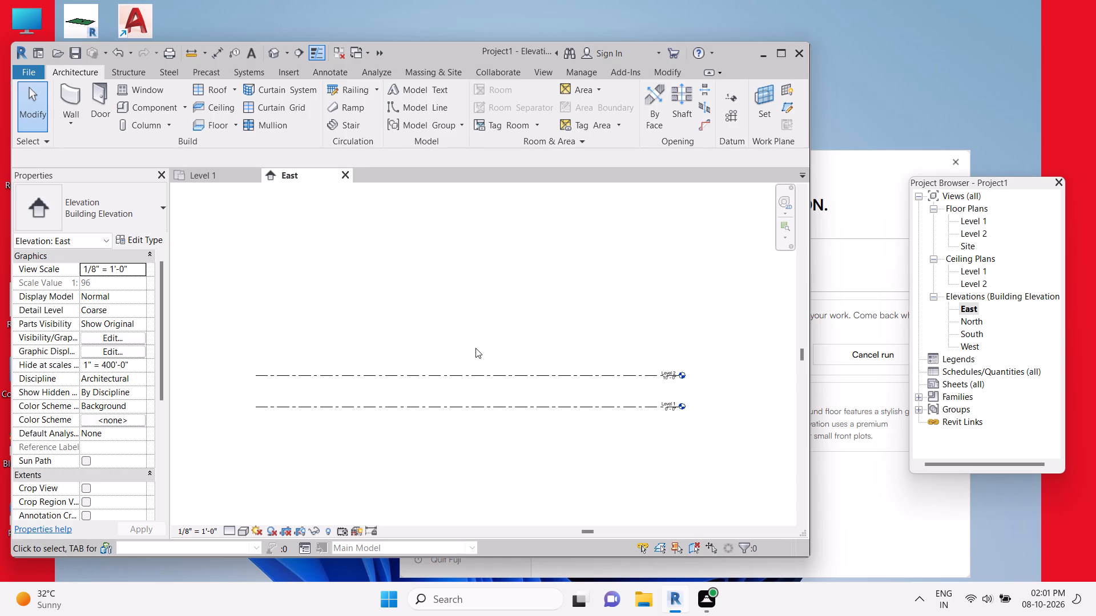
type("ll")
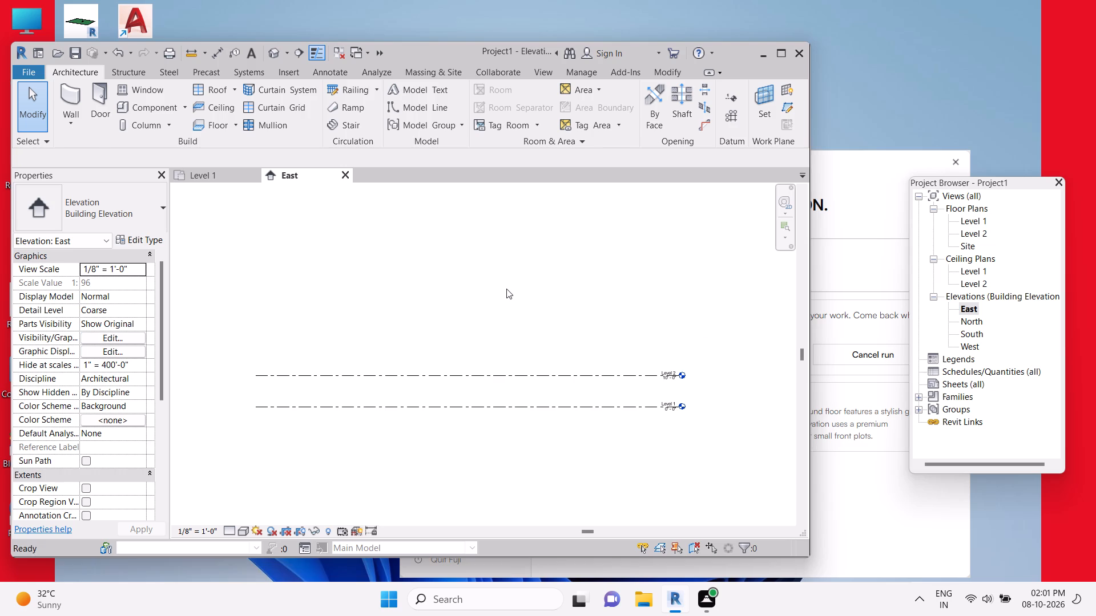
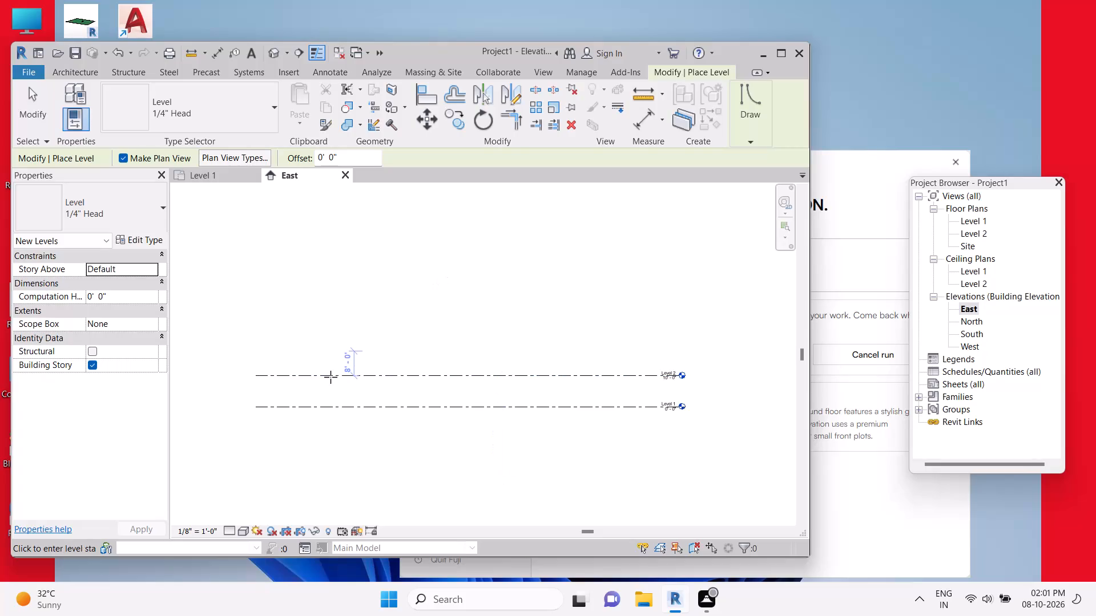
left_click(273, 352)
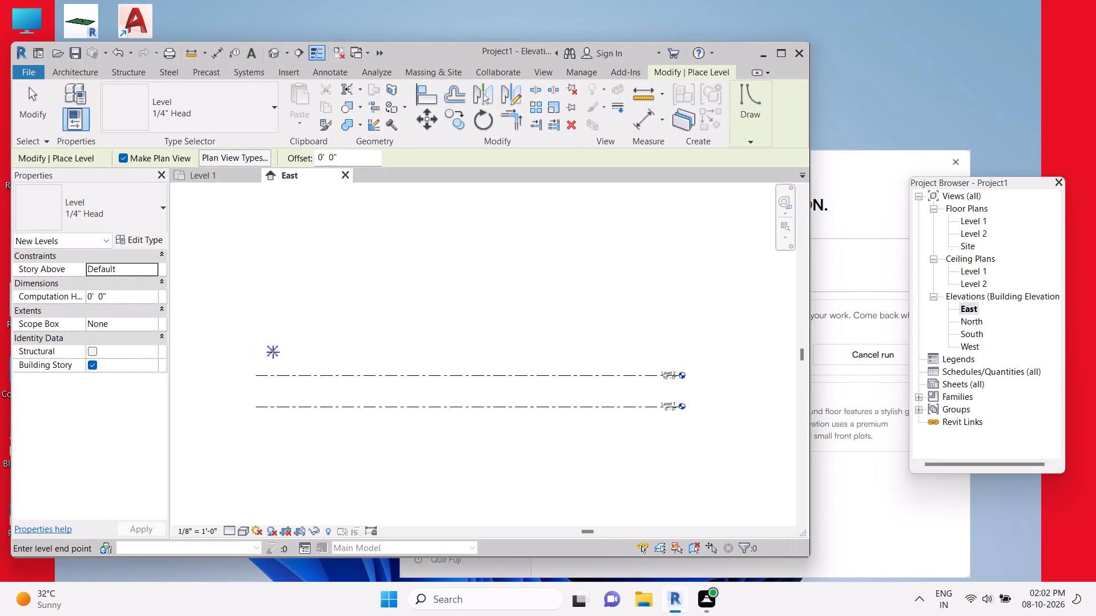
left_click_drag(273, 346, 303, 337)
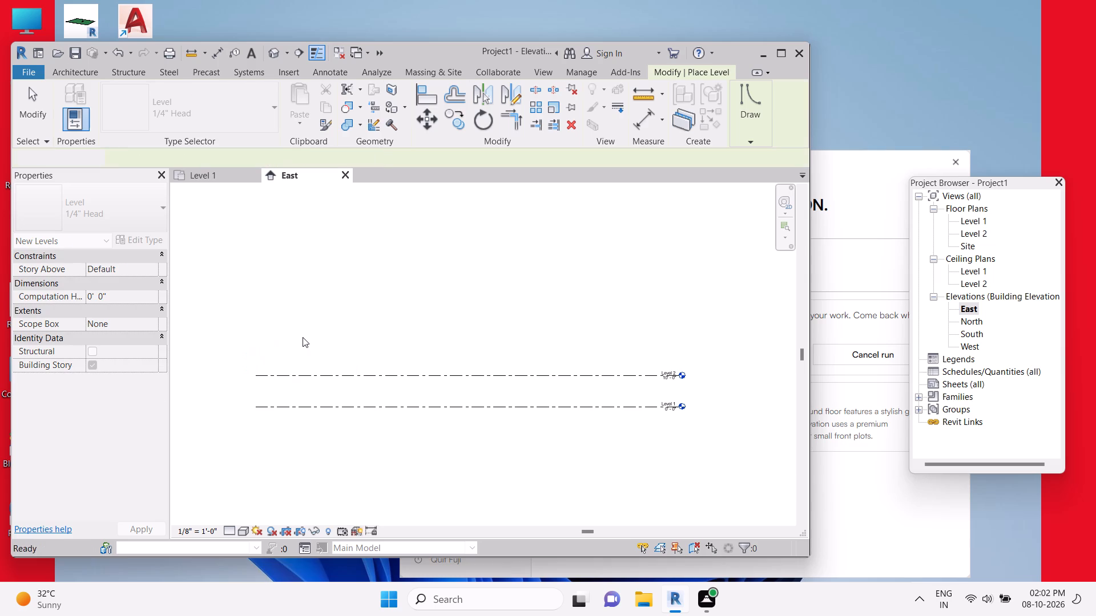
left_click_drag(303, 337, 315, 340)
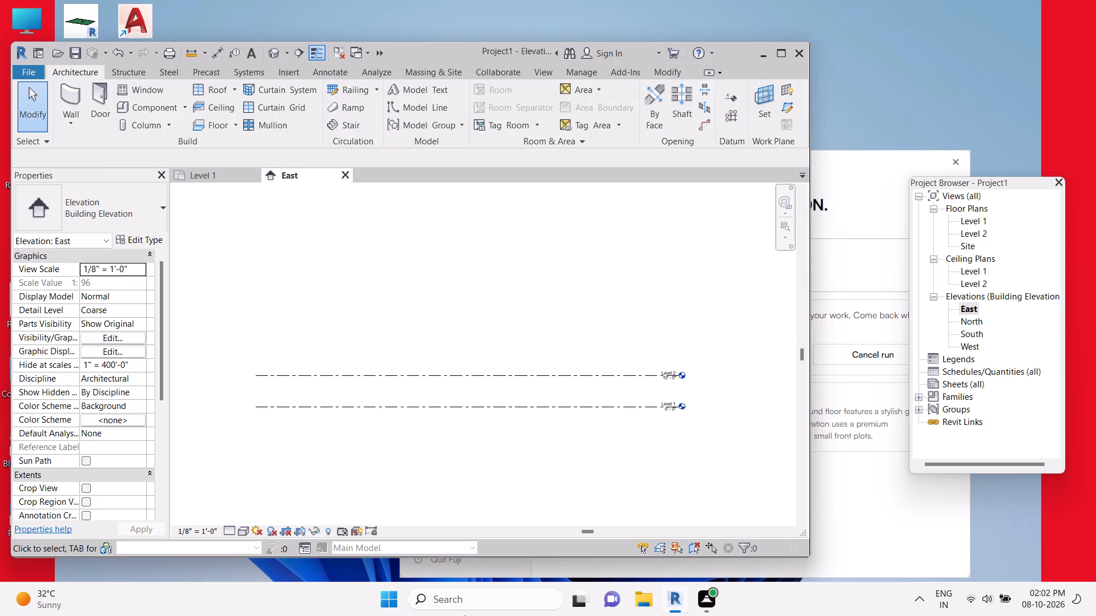
Draw a new level 20' 0" above Level 2, with both ends aligned to the existing level lines.
type("ll")
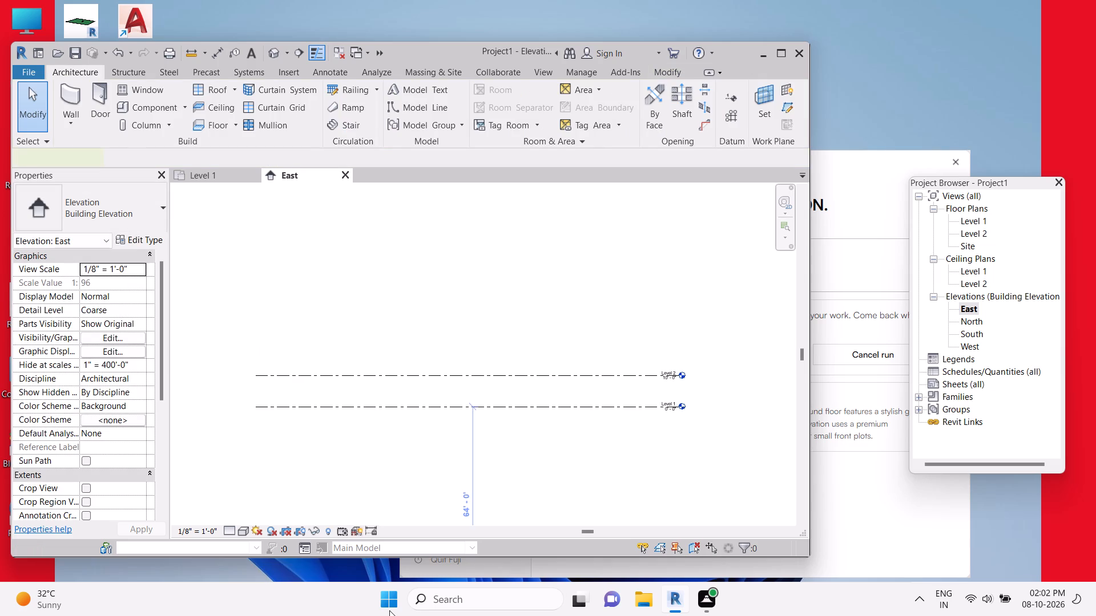
scroll(401, 558, "down", 6)
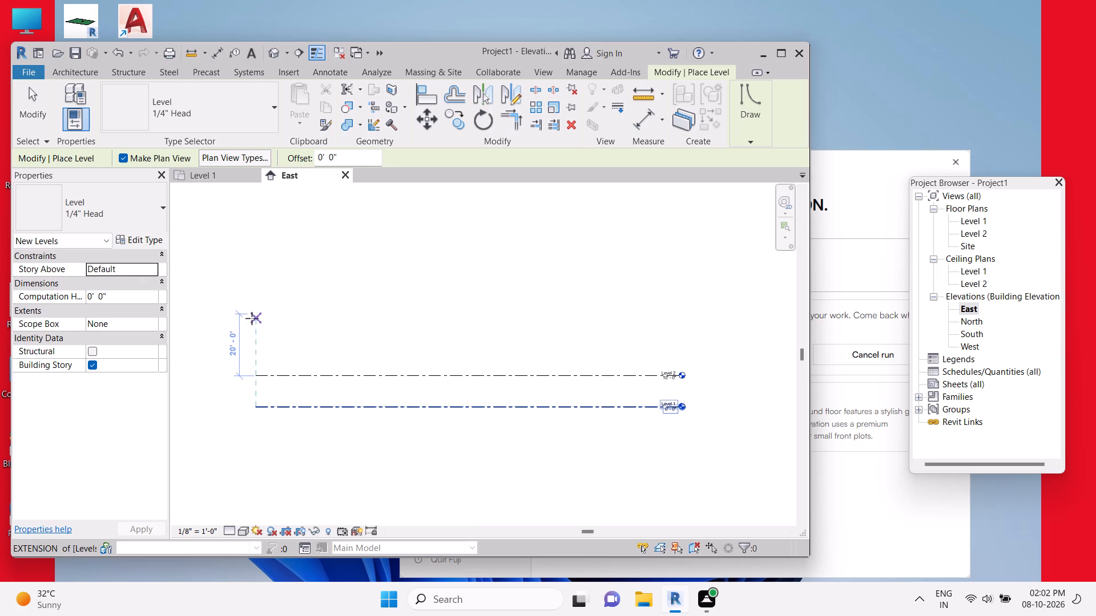
left_click_drag(254, 318, 382, 325)
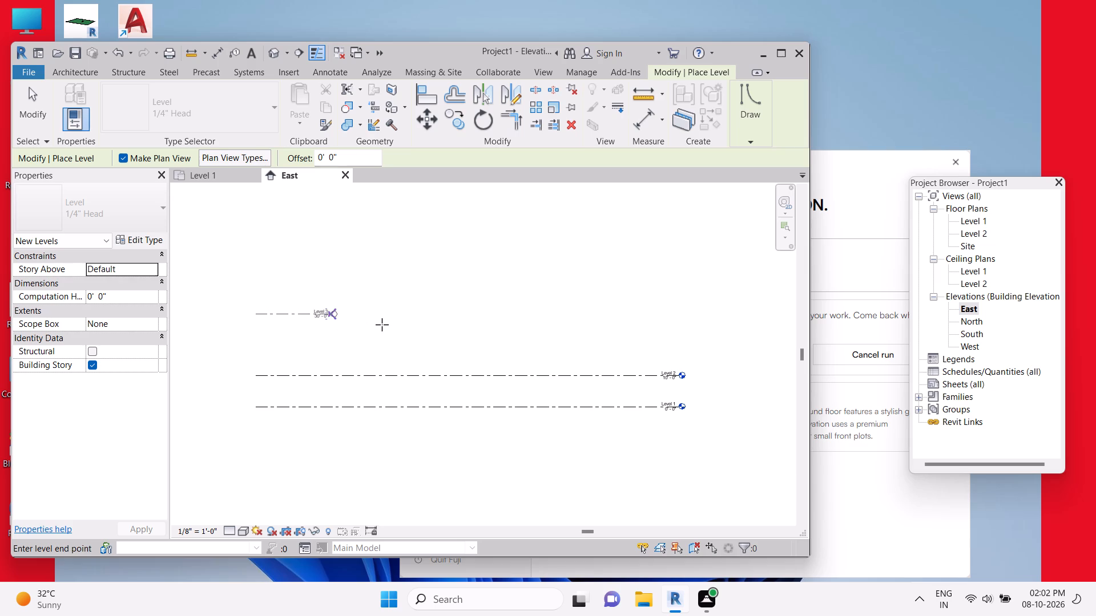
left_click_drag(382, 325, 564, 315)
left_click_drag(564, 315, 623, 317)
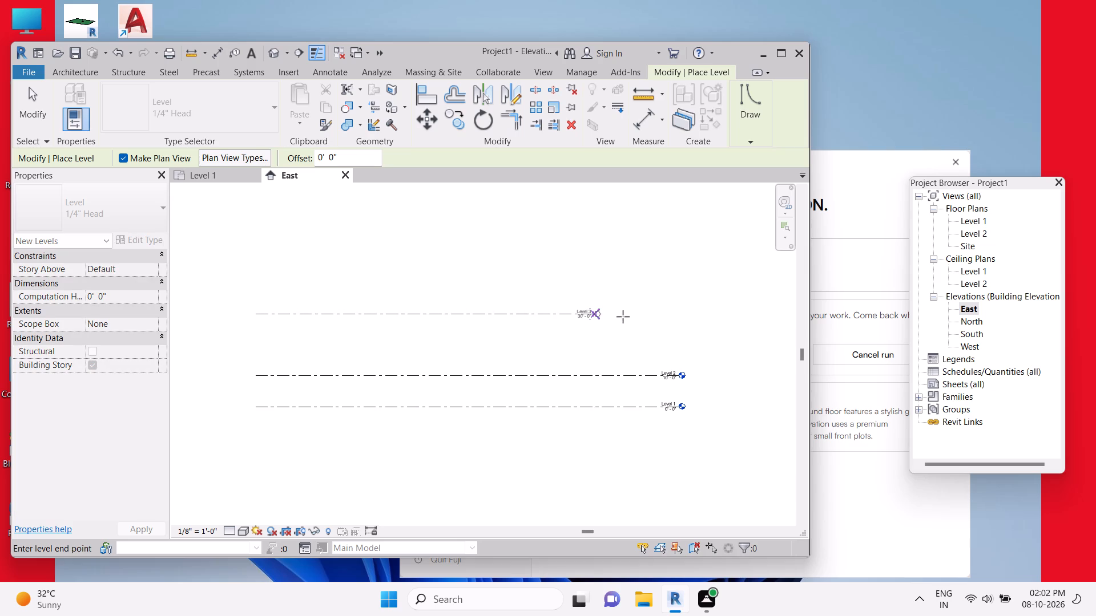
left_click_drag(623, 317, 664, 318)
left_click_drag(664, 318, 682, 318)
left_click(682, 318)
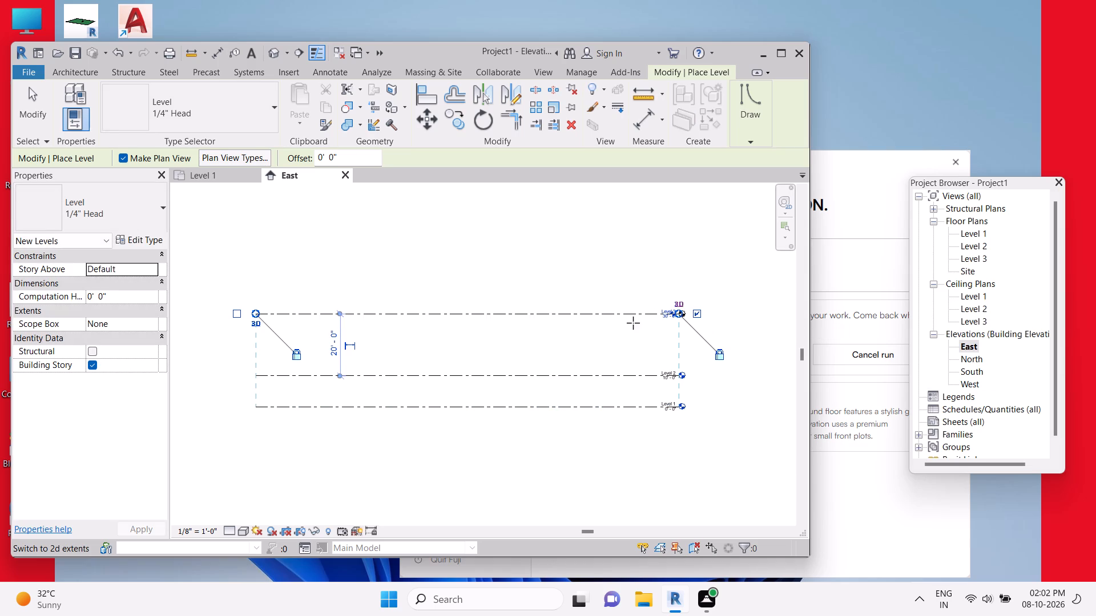
left_click(530, 284)
key("Escape")
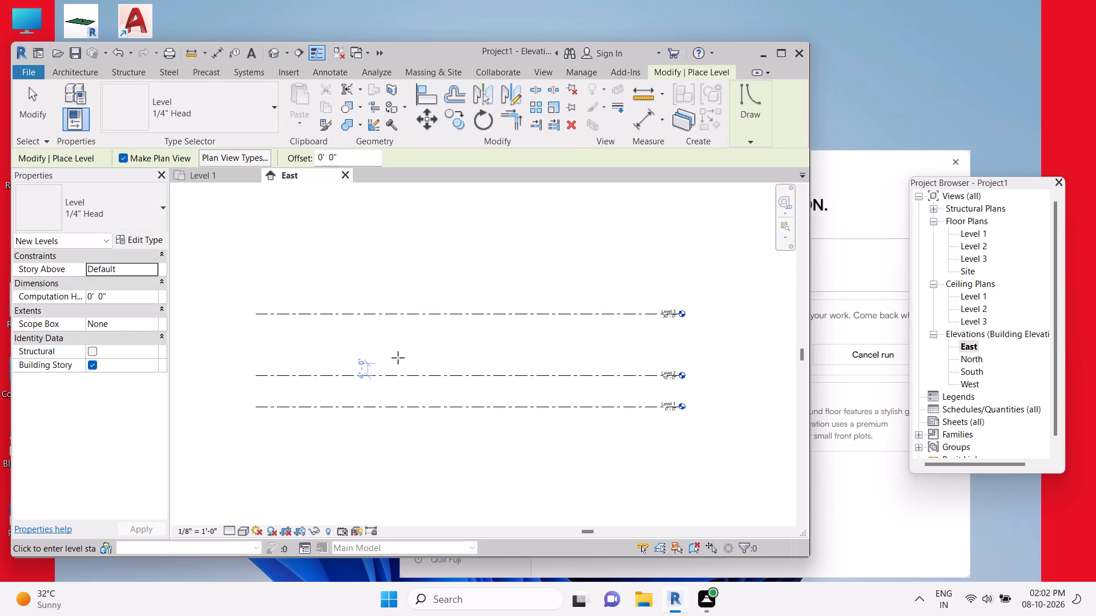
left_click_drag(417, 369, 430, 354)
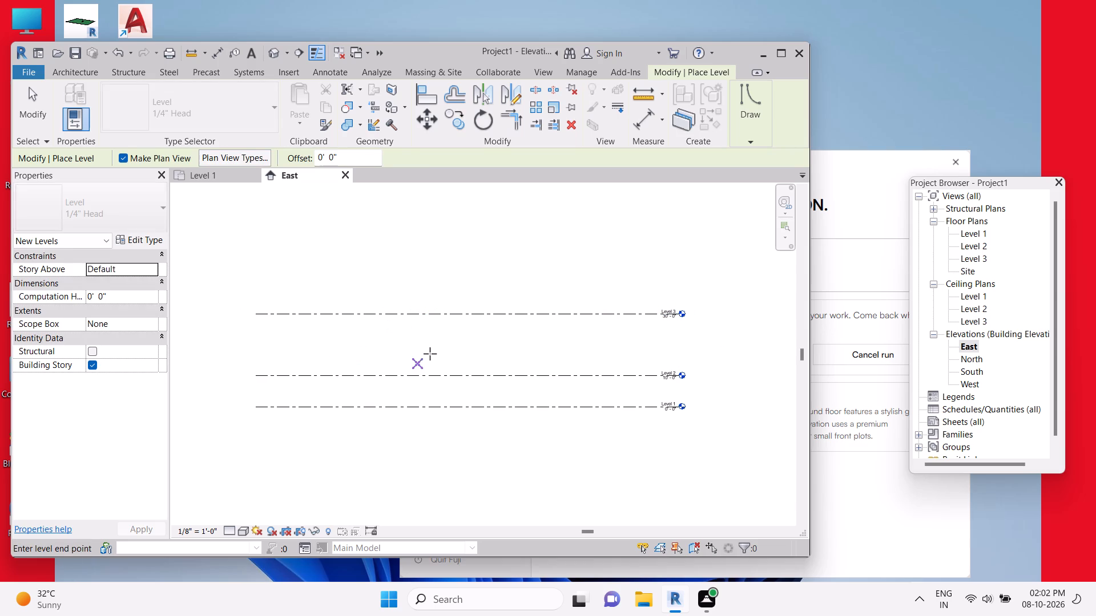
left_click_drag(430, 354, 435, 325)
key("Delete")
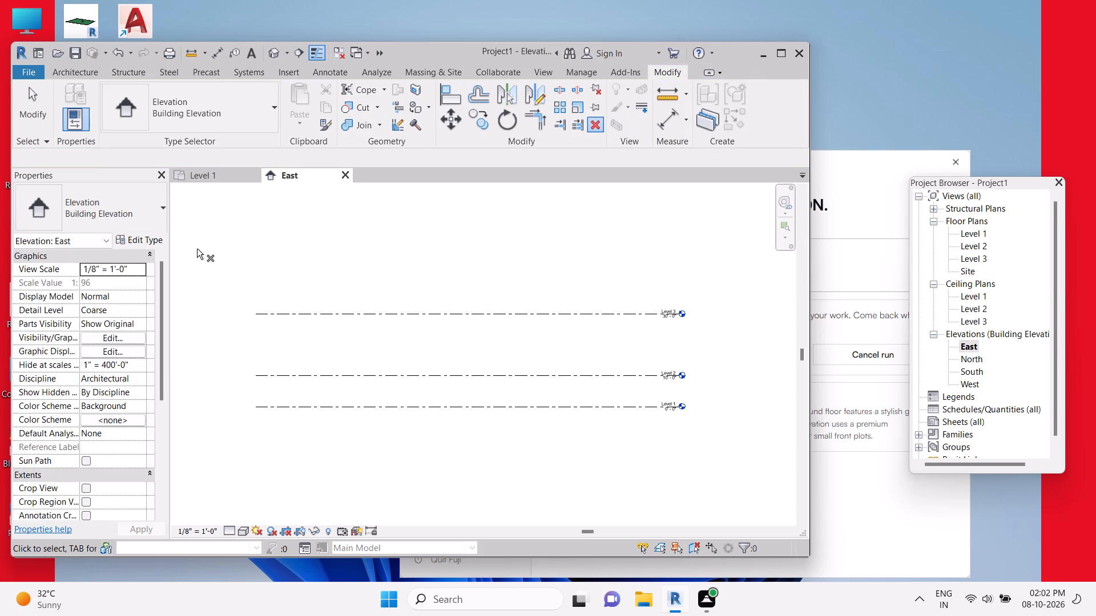
Draw another level 12' 0" above Level 3, with both ends aligned to the levels below.
type("ll")
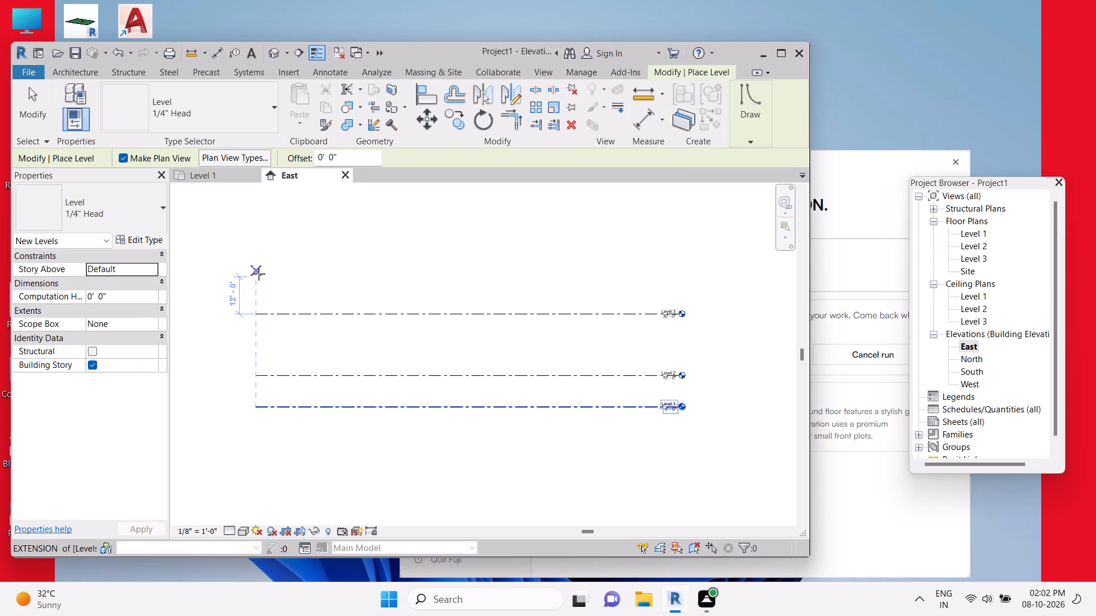
left_click_drag(259, 274, 349, 285)
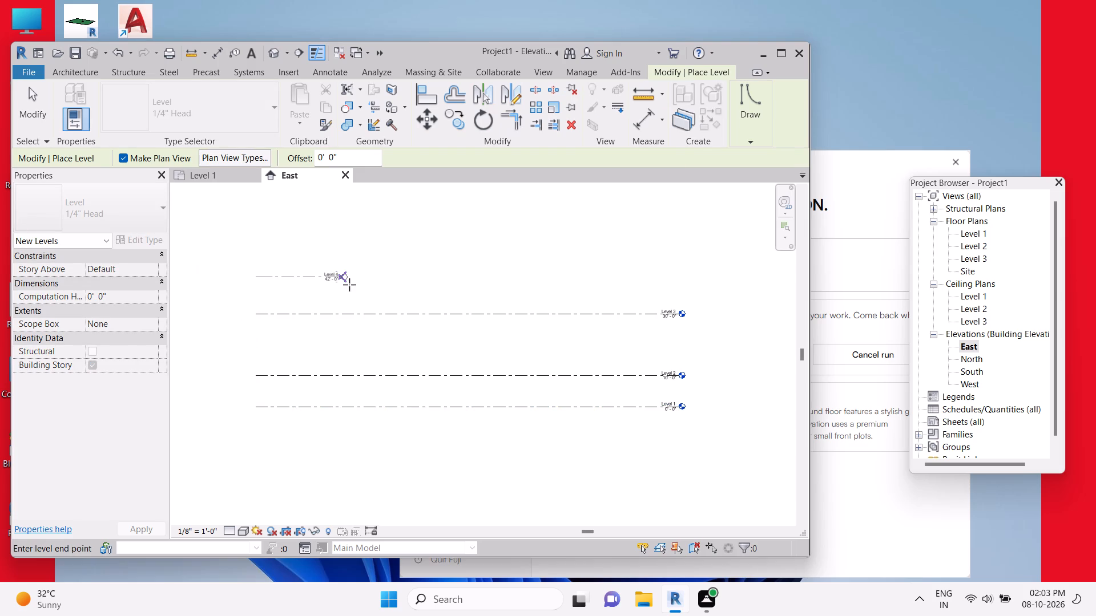
left_click_drag(349, 285, 531, 290)
left_click_drag(531, 290, 631, 298)
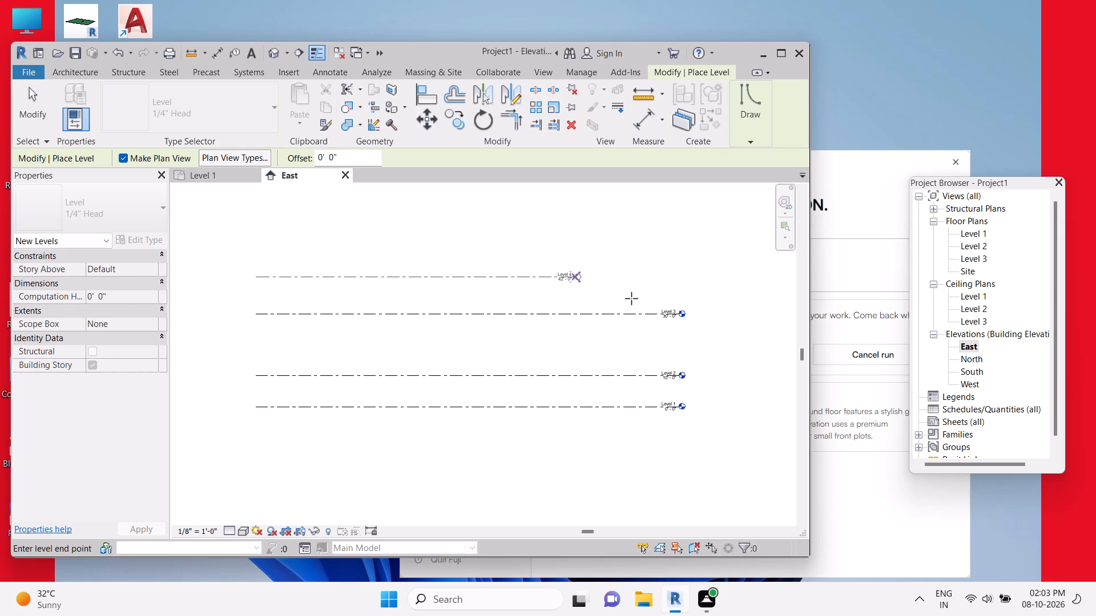
left_click_drag(631, 298, 672, 298)
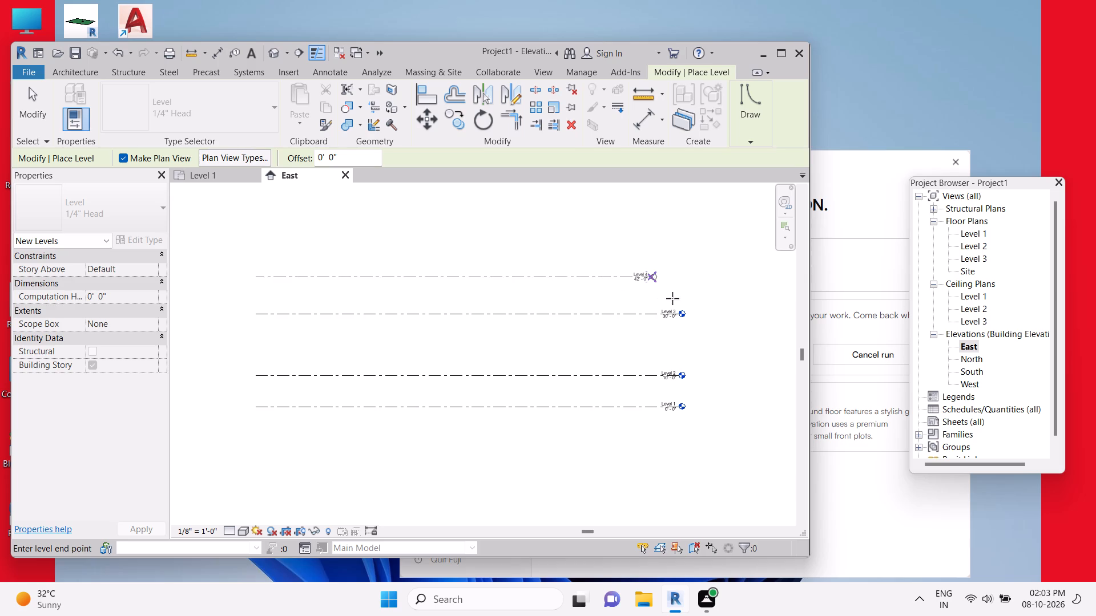
left_click_drag(672, 298, 683, 298)
left_click(683, 298)
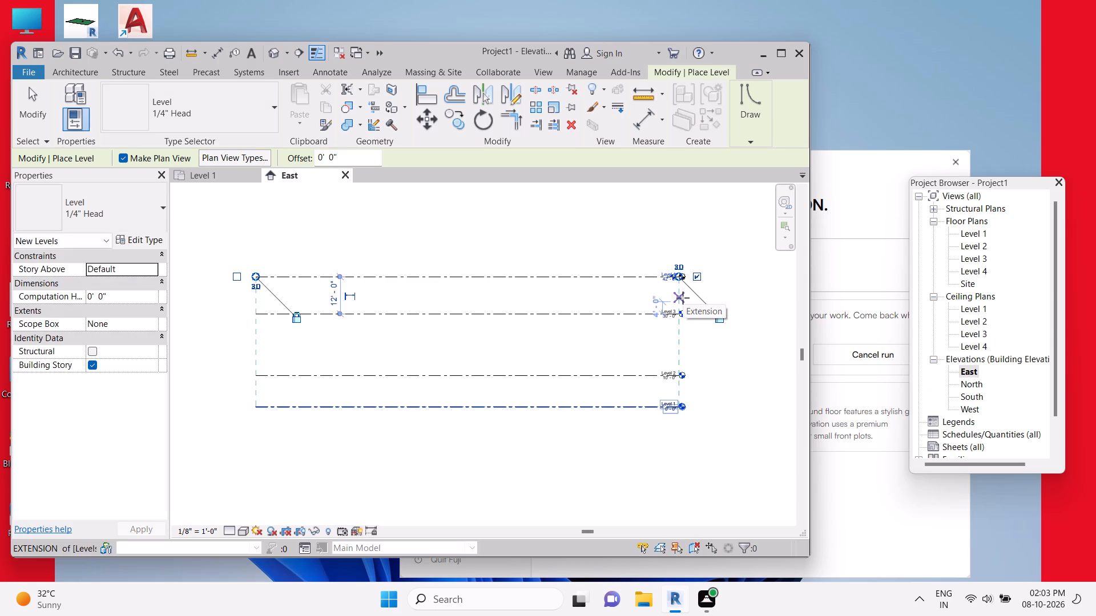
key("Escape")
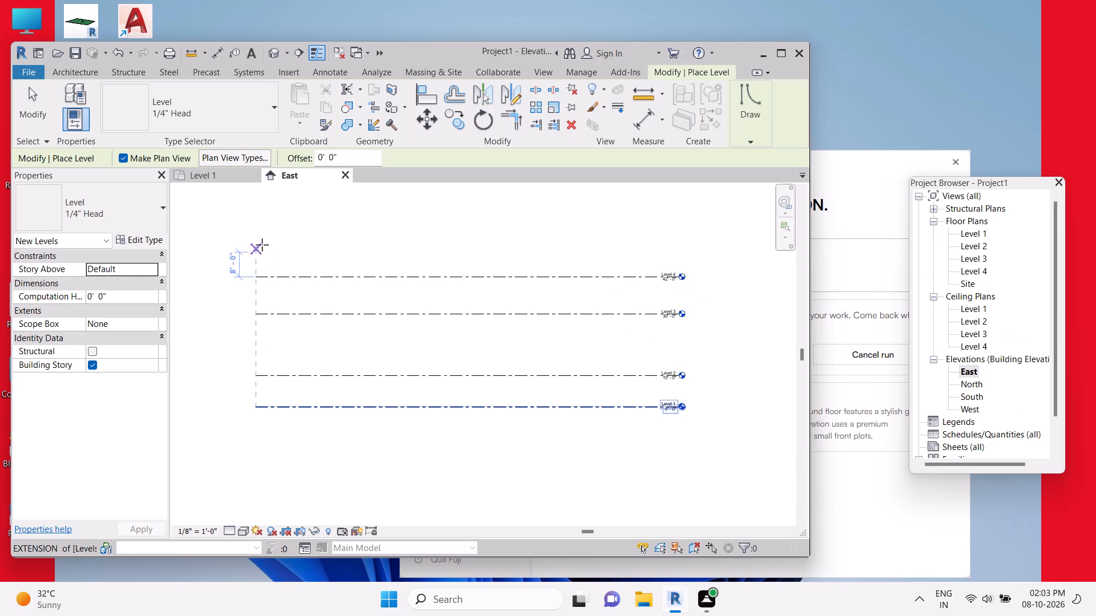
Draw a further level 12' 0" above Level 4, with both ends aligned to the levels below.
left_click_drag(262, 245, 318, 255)
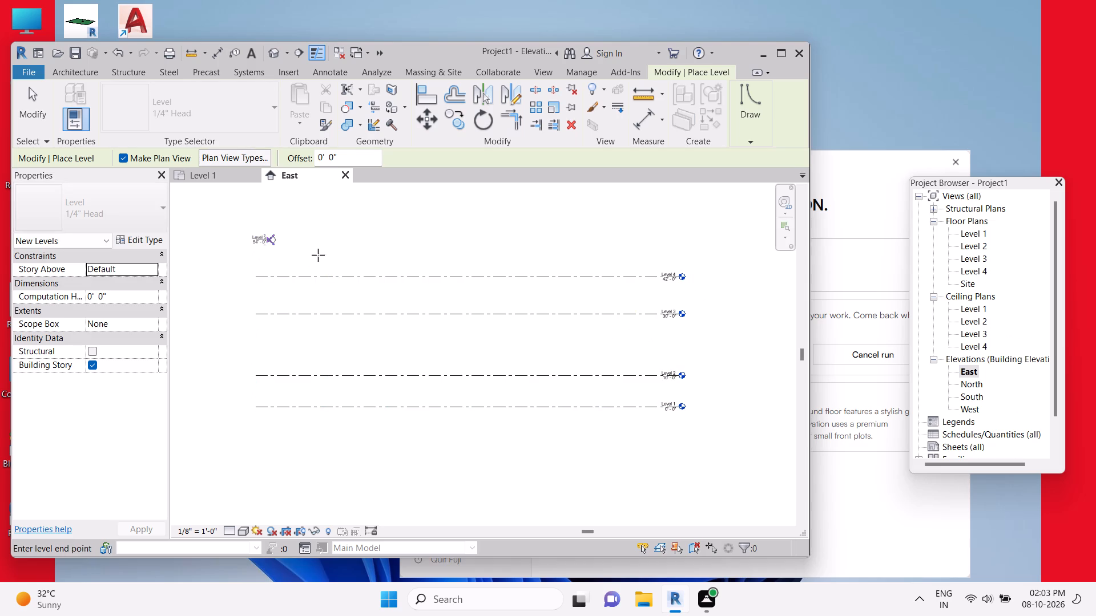
left_click_drag(318, 255, 538, 278)
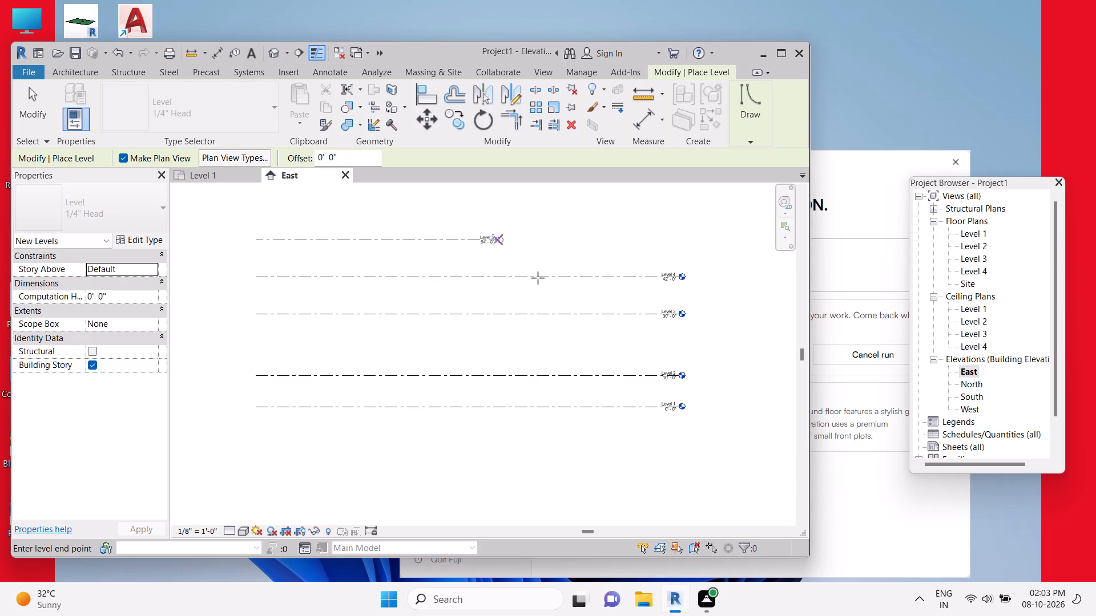
left_click_drag(538, 278, 666, 288)
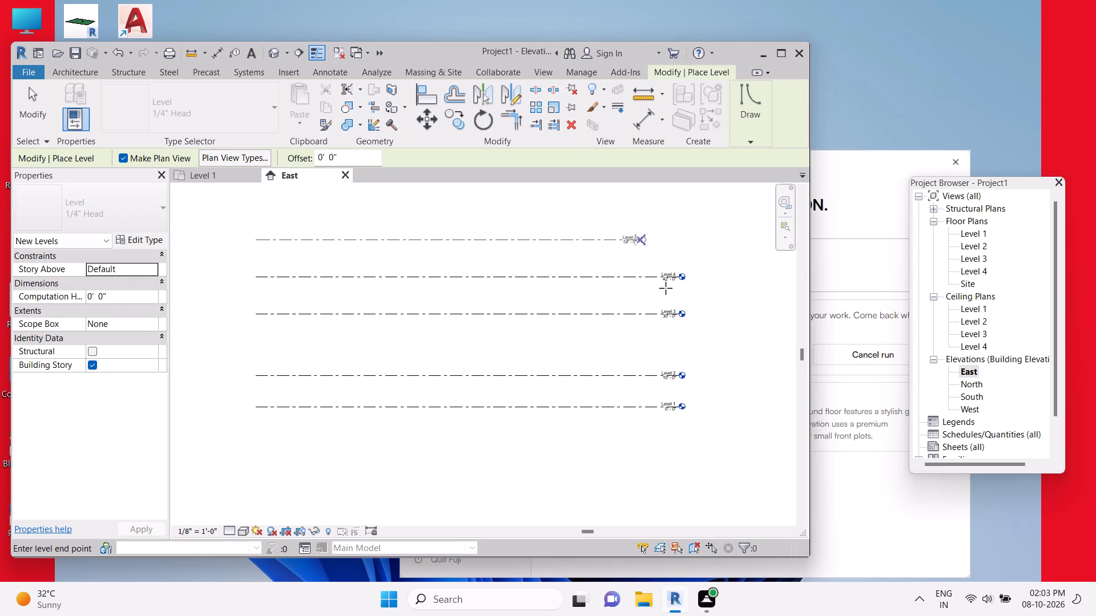
left_click_drag(666, 288, 675, 286)
left_click(675, 286)
left_click(675, 286)
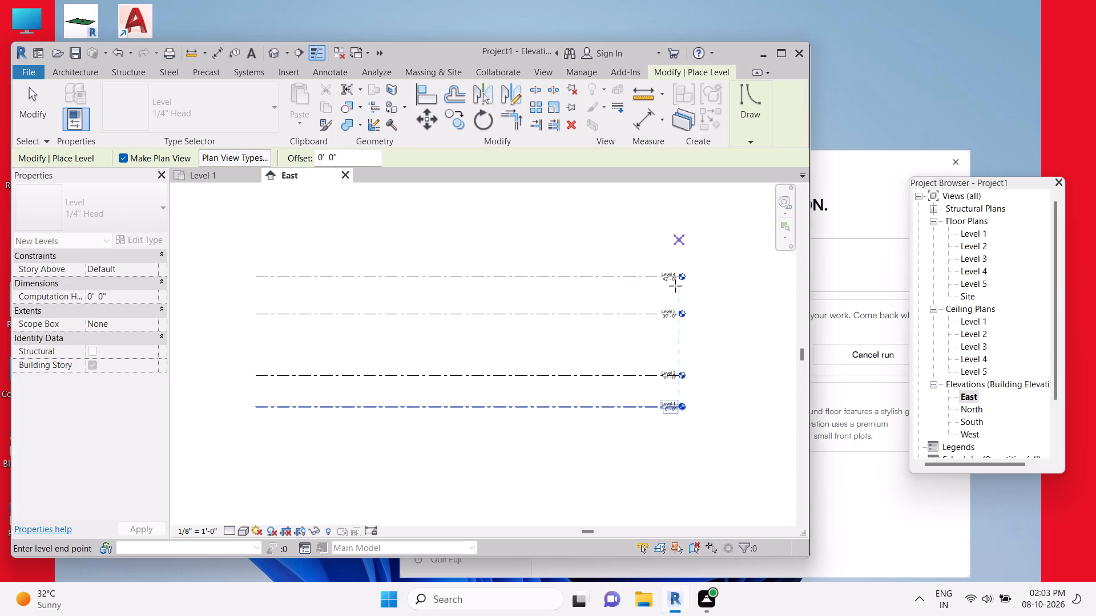
key("Escape")
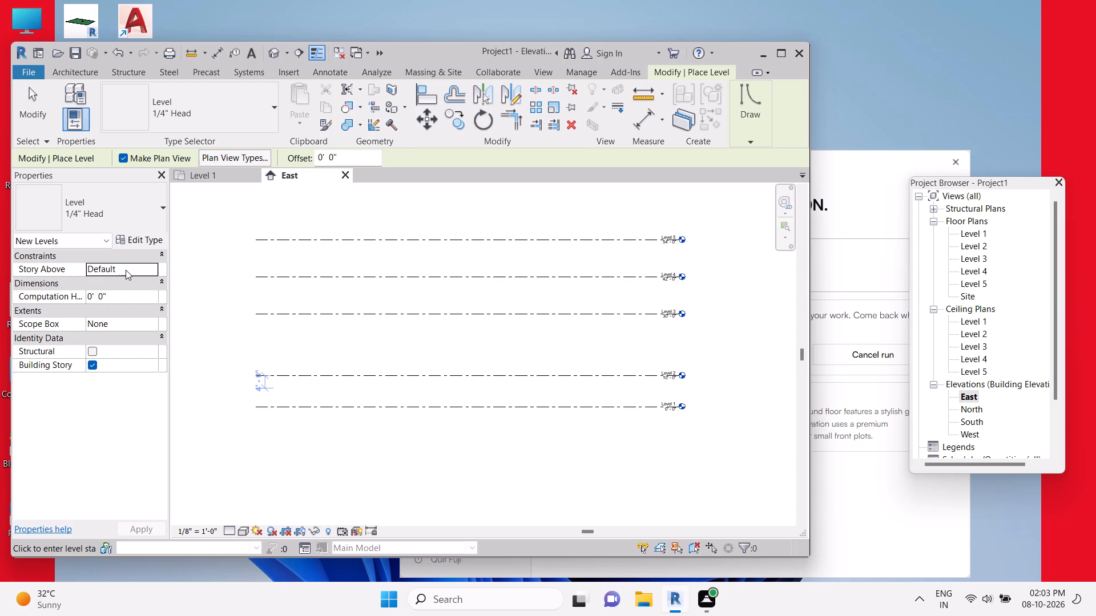
Choose the 1/4" Head type for new levels.
left_click(124, 217)
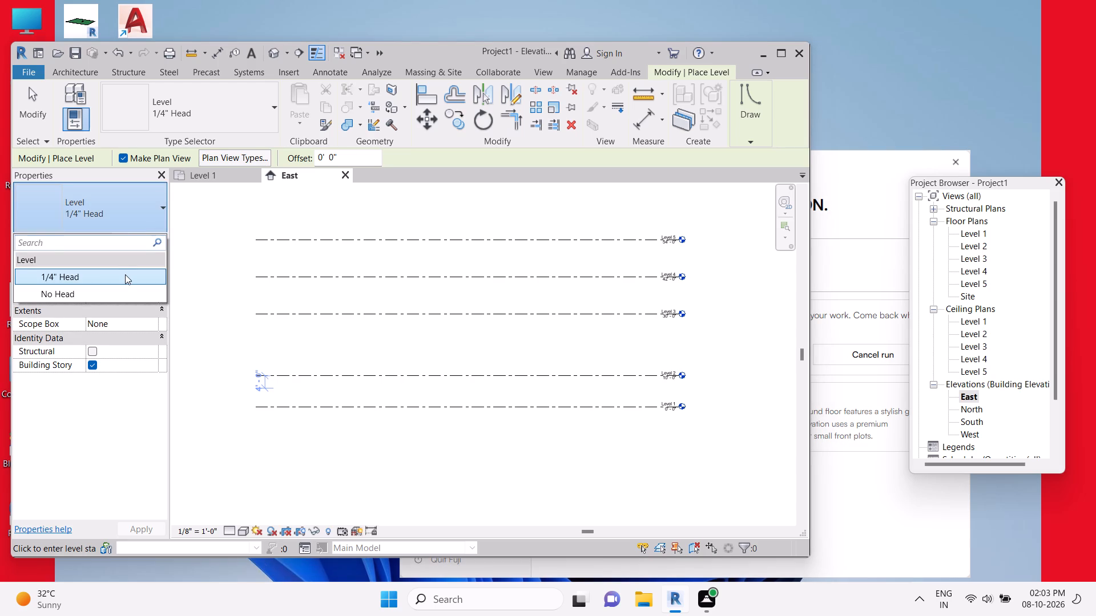
left_click(125, 274)
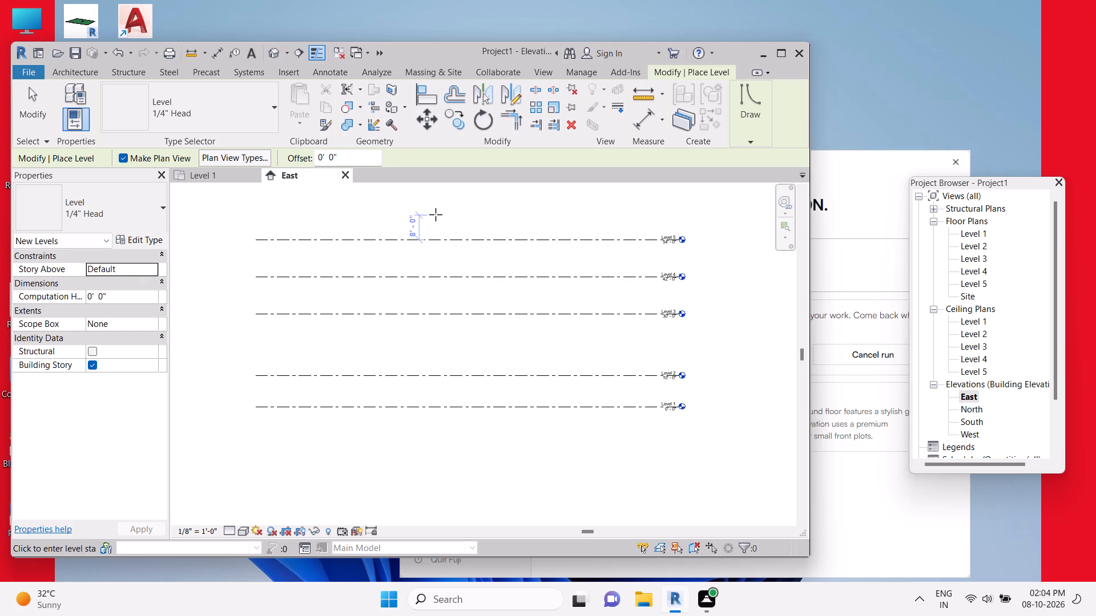
Leave the Level command and check the spacing of Level 5, Level 4 and Level 3 one after another.
left_click(421, 249)
left_click(421, 249)
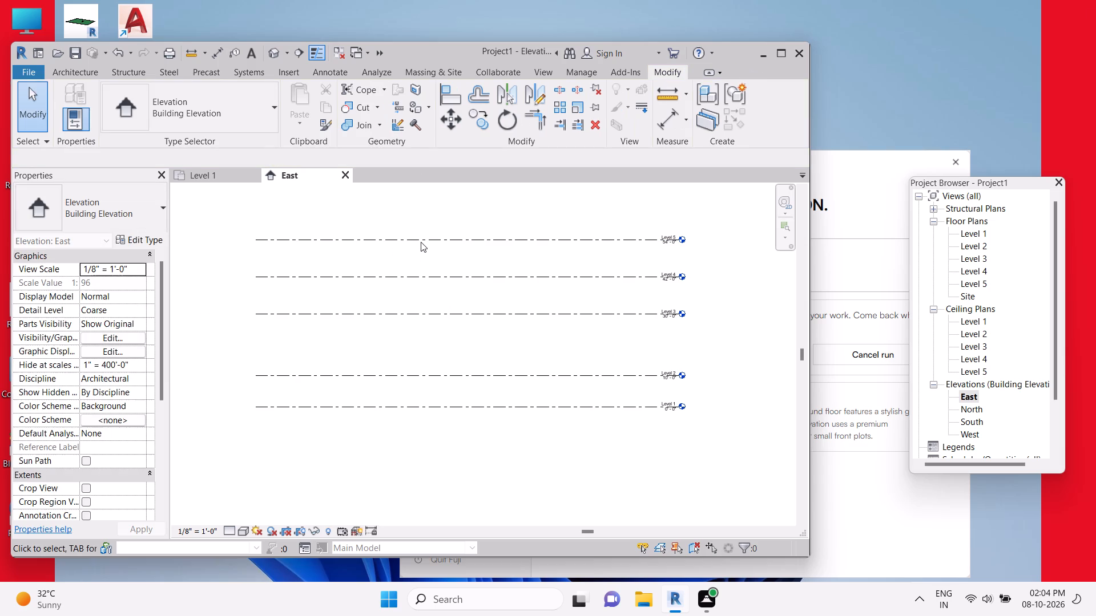
double_click(421, 242)
left_click_drag(421, 242, 420, 250)
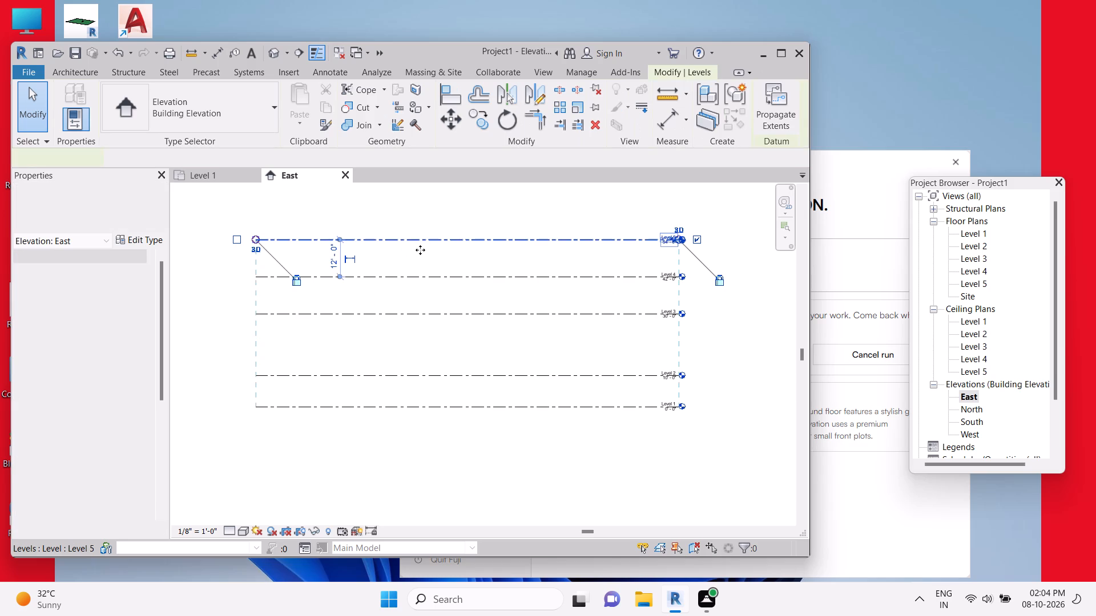
double_click(396, 287)
double_click(396, 287)
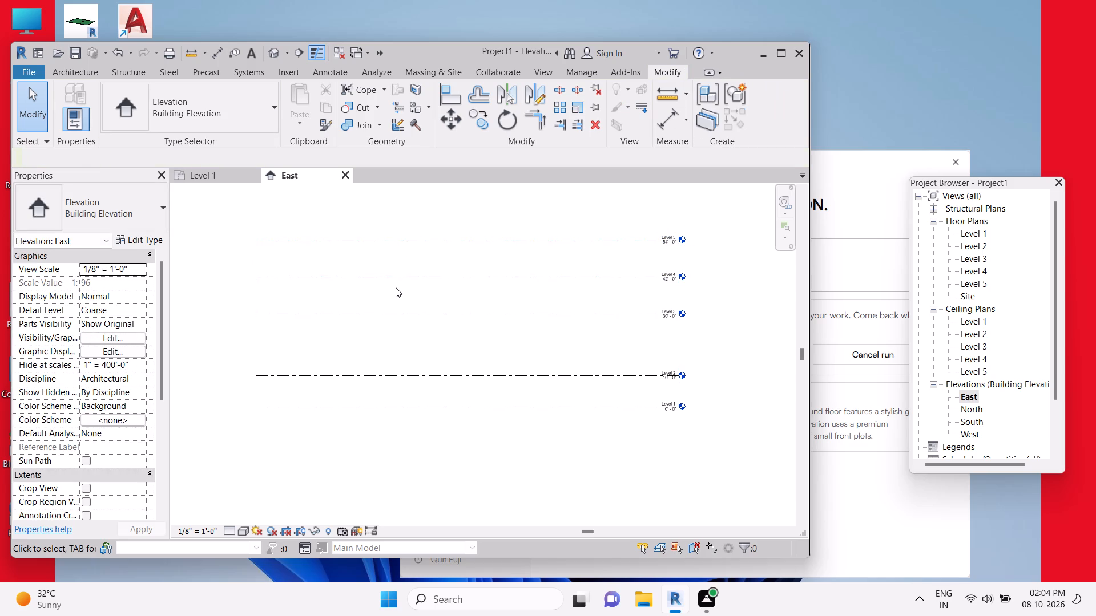
double_click(396, 279)
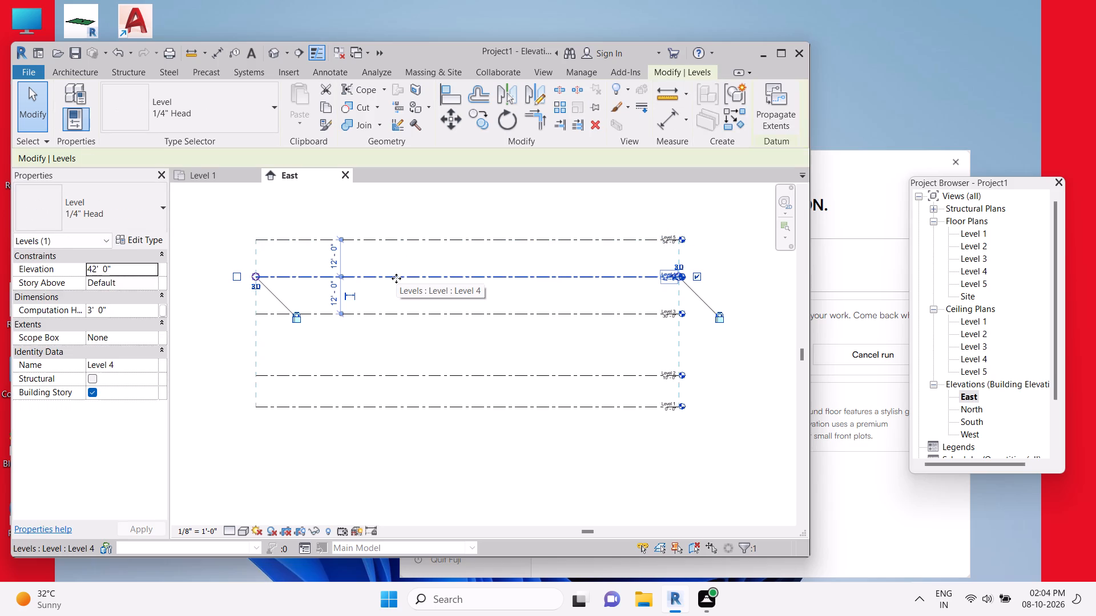
double_click(354, 313)
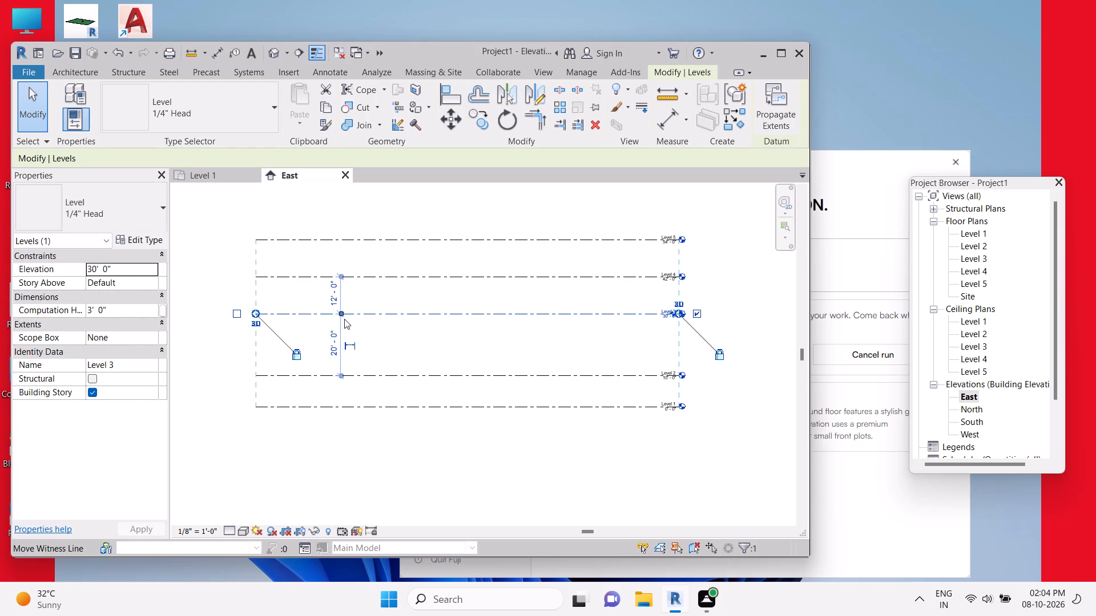
key("Down")
key("Up")
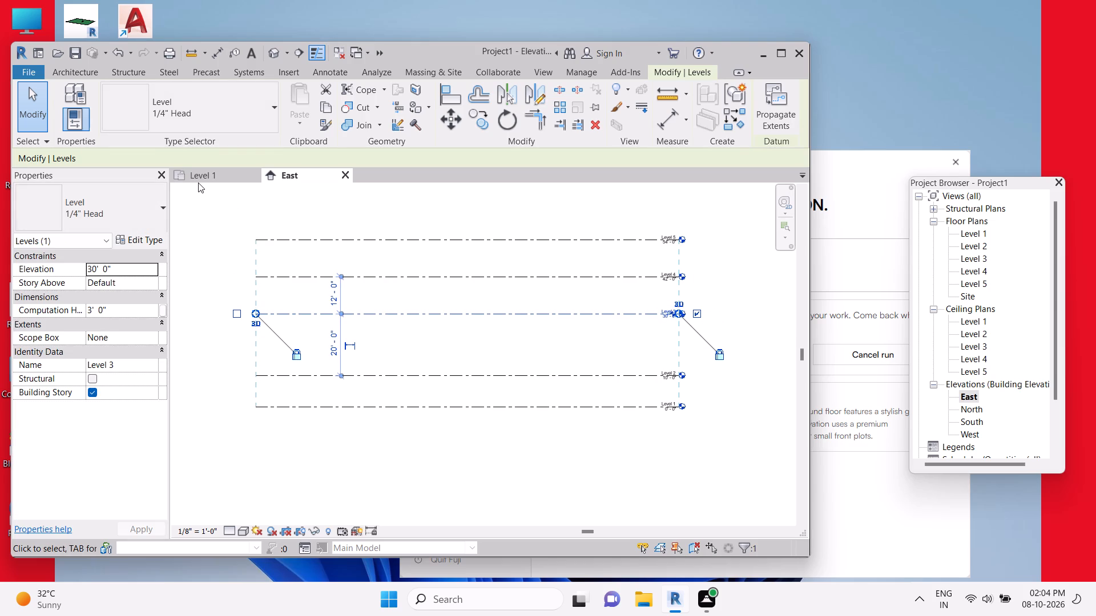
Raise Level 2 to an elevation of 12' 0".
left_click(462, 379)
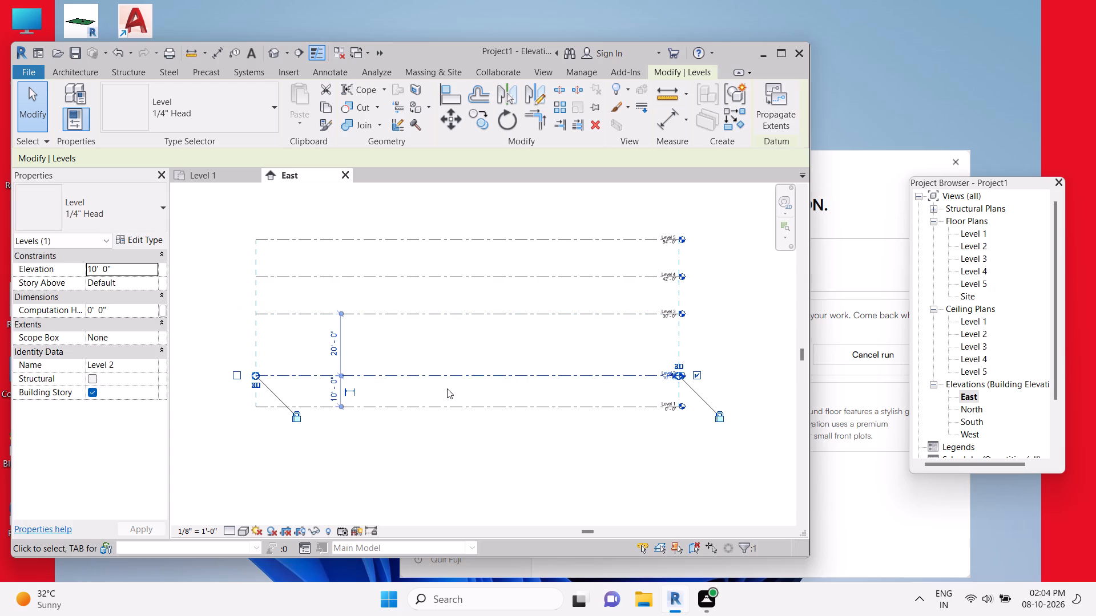
key("Up")
key("Up")
key("Up")
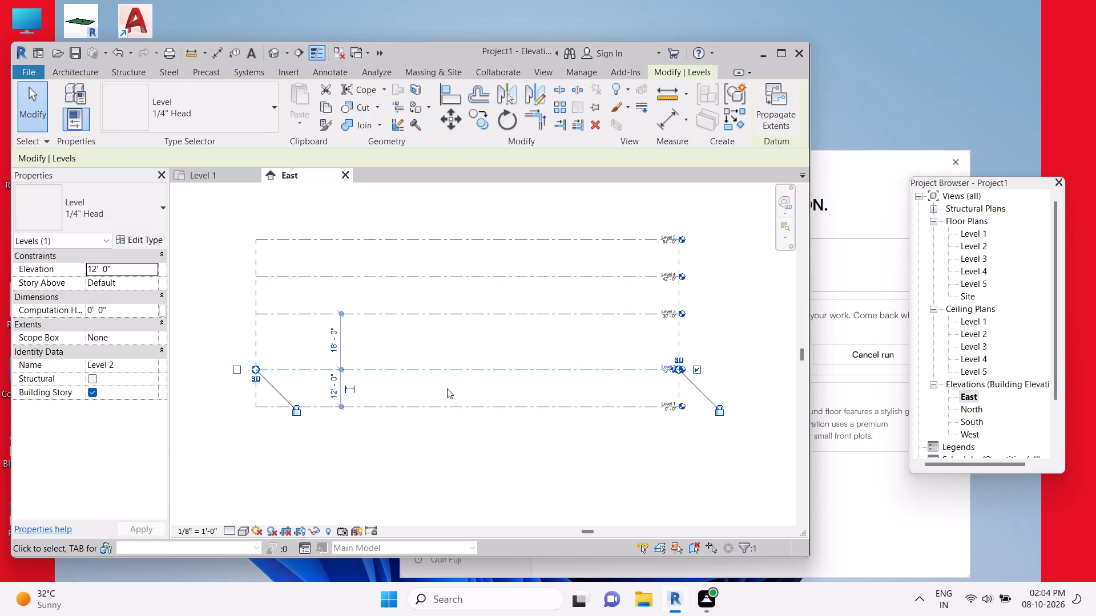
Raise Level 2 to an elevation of 18' 0", giving a 12' 0" spacing below Level 3.
key("Up")
key("Up")
key("Up")
key("Up")
key("Up")
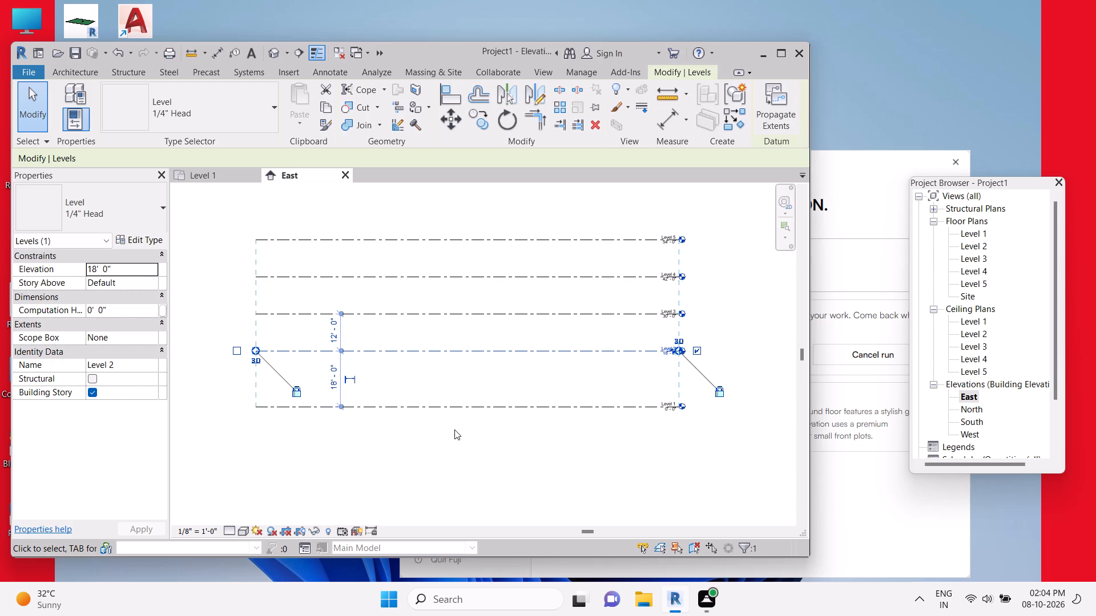
Raise Level 1 to an elevation of 6' 0", giving a 12' 0" spacing below Level 2.
left_click(470, 410)
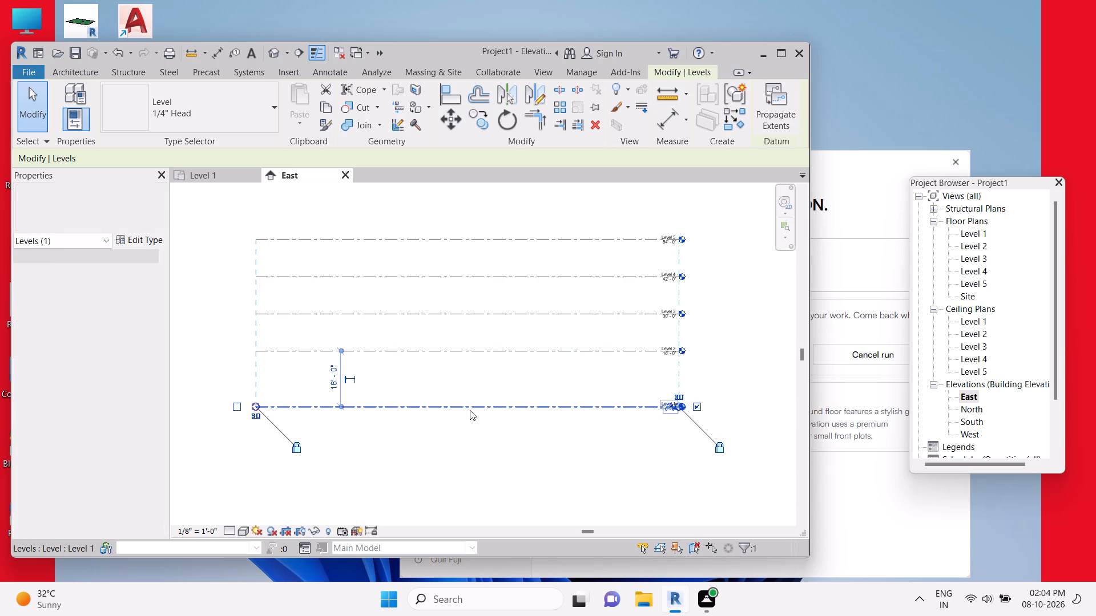
key("Up")
key("Up")
key("Up")
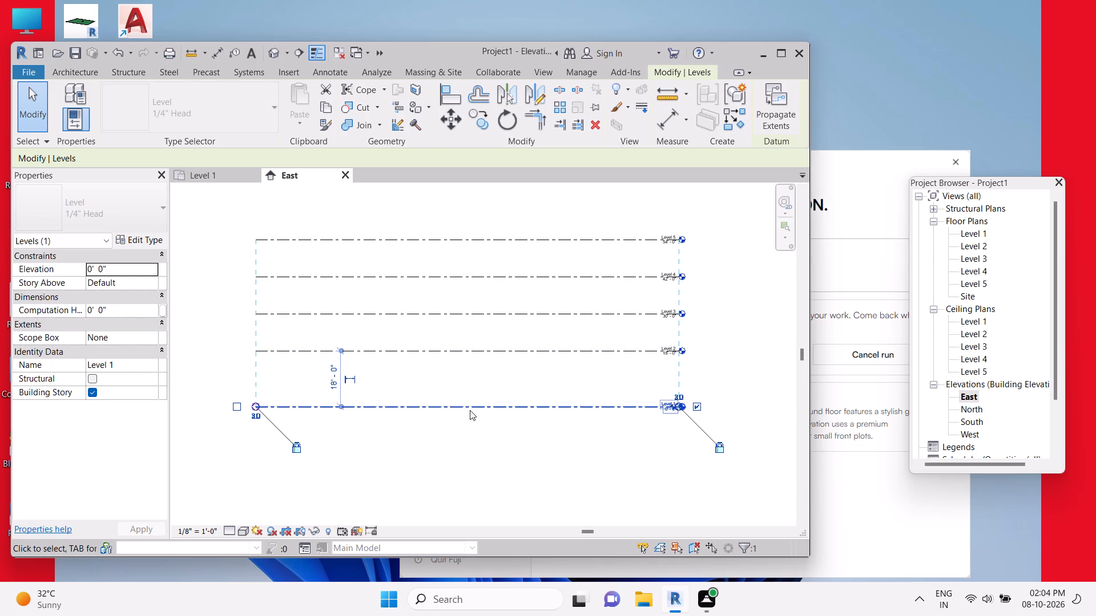
key("Up")
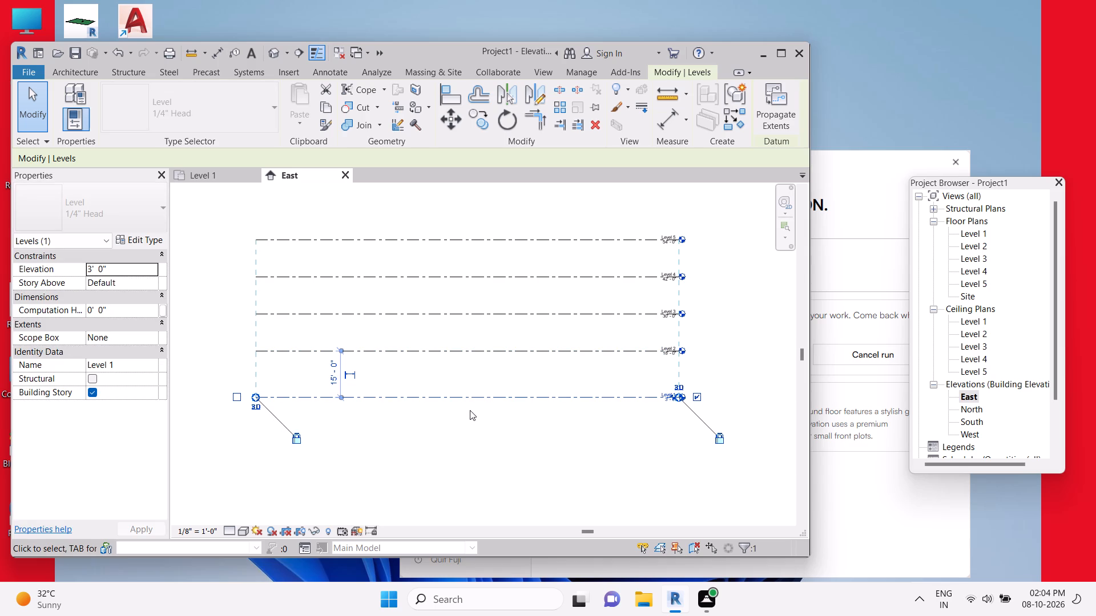
key("Up")
key("Up")
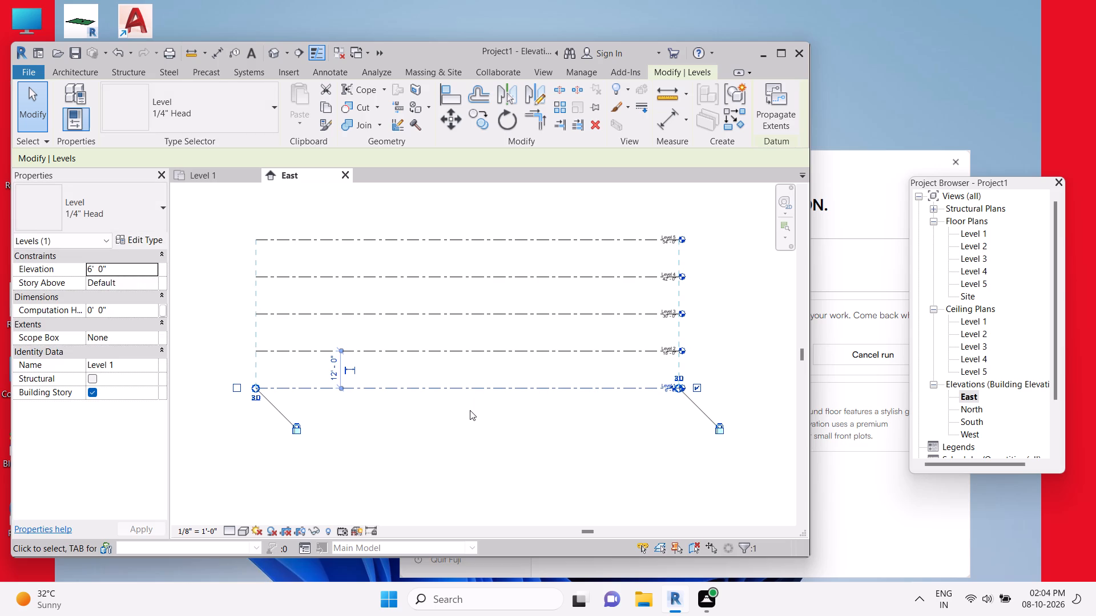
left_click(670, 473)
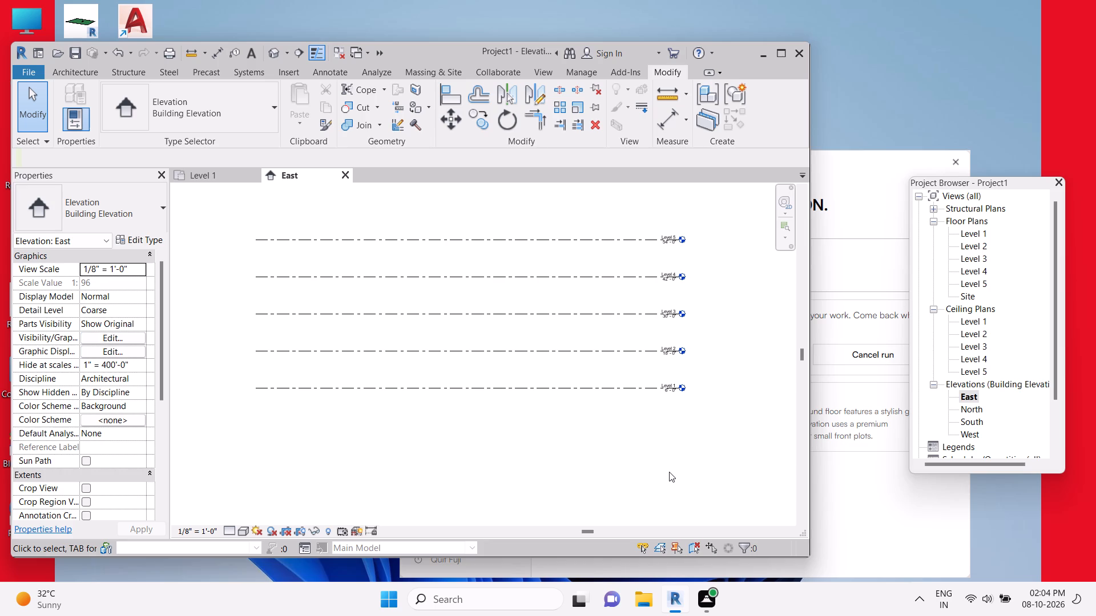
Examine the names and elevations shown at the heads of all five levels.
scroll(669, 472, "down", 1)
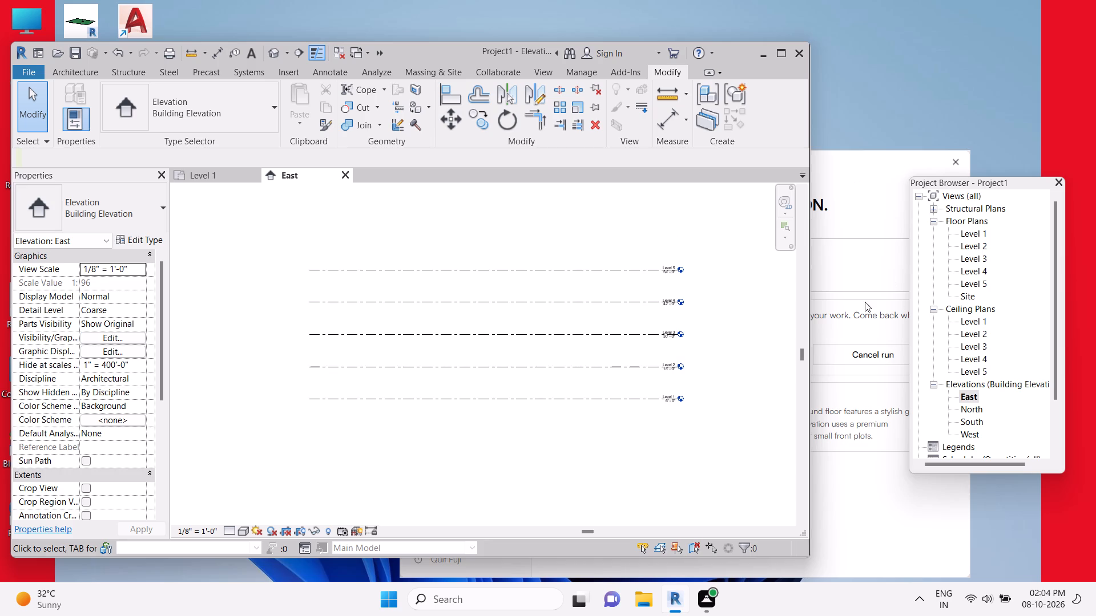
left_click(760, 351)
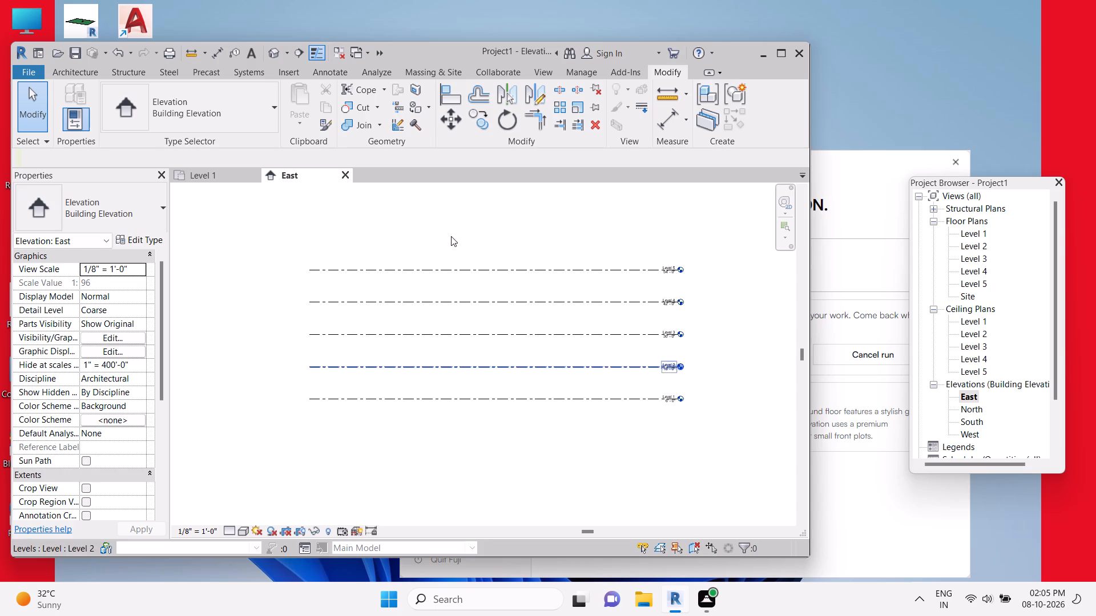
scroll(680, 306, "down", 1)
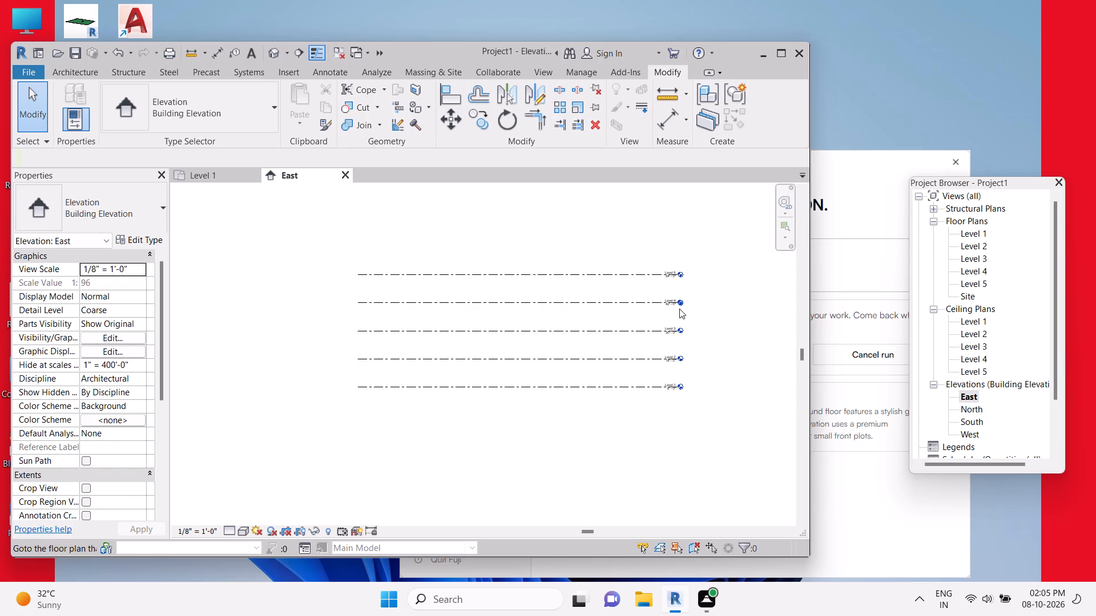
scroll(679, 309, "up", 7)
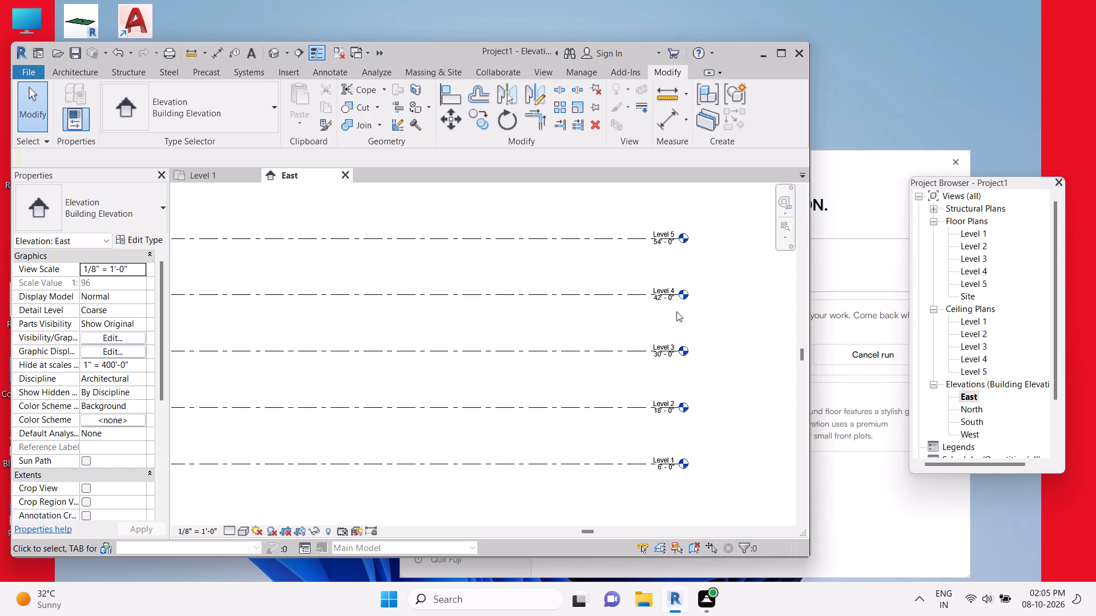
scroll(676, 311, "down", 2)
scroll(770, 569, "up", 1)
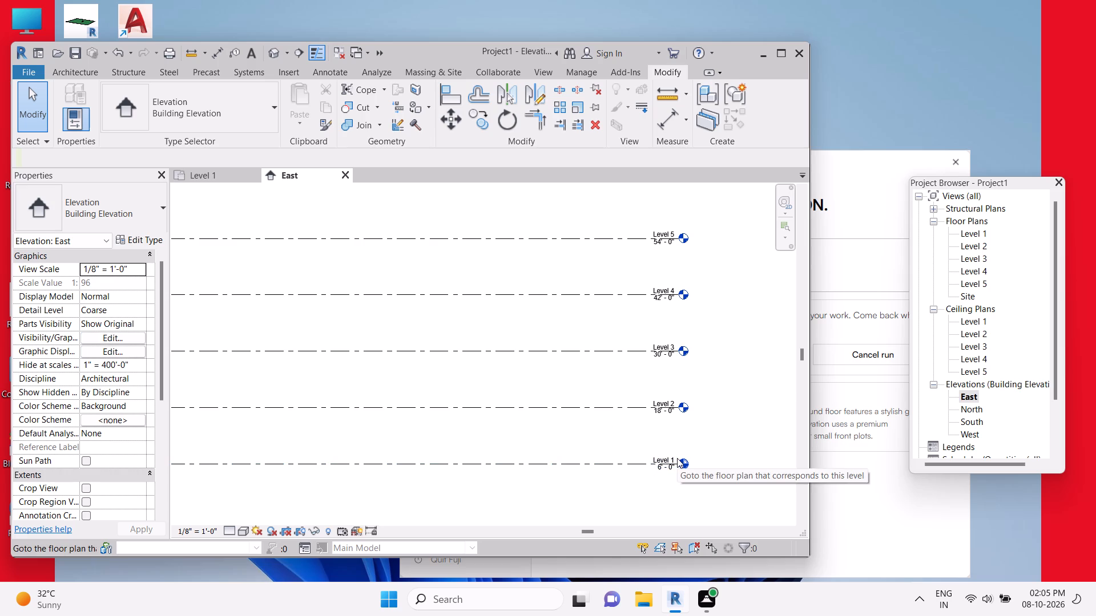
left_click(679, 457)
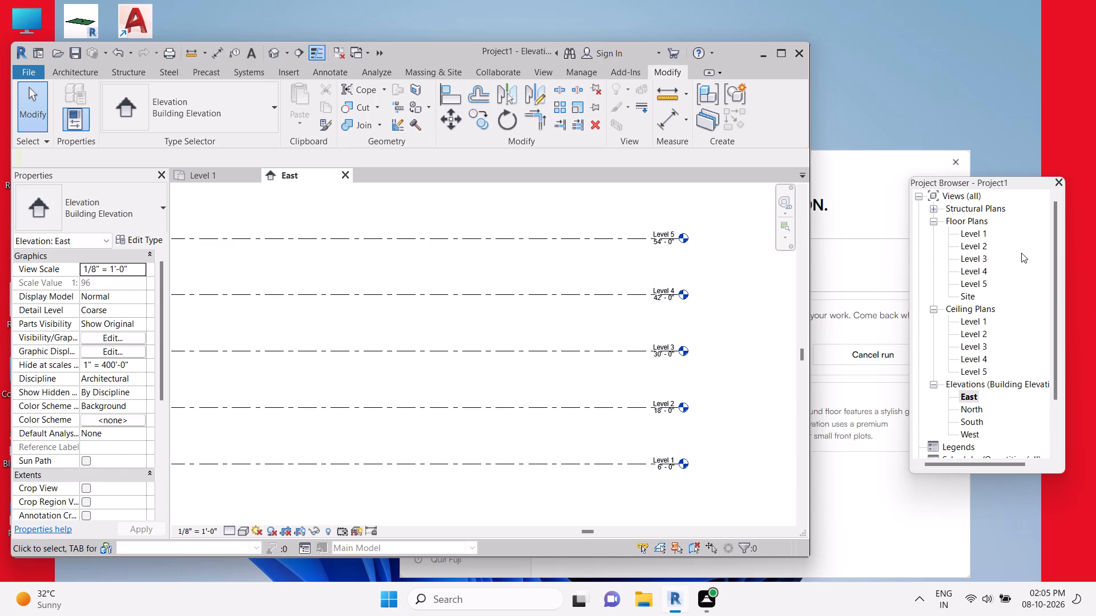
scroll(1024, 269, "up", 6)
scroll(1024, 269, "down", 2)
scroll(1024, 269, "up", 5)
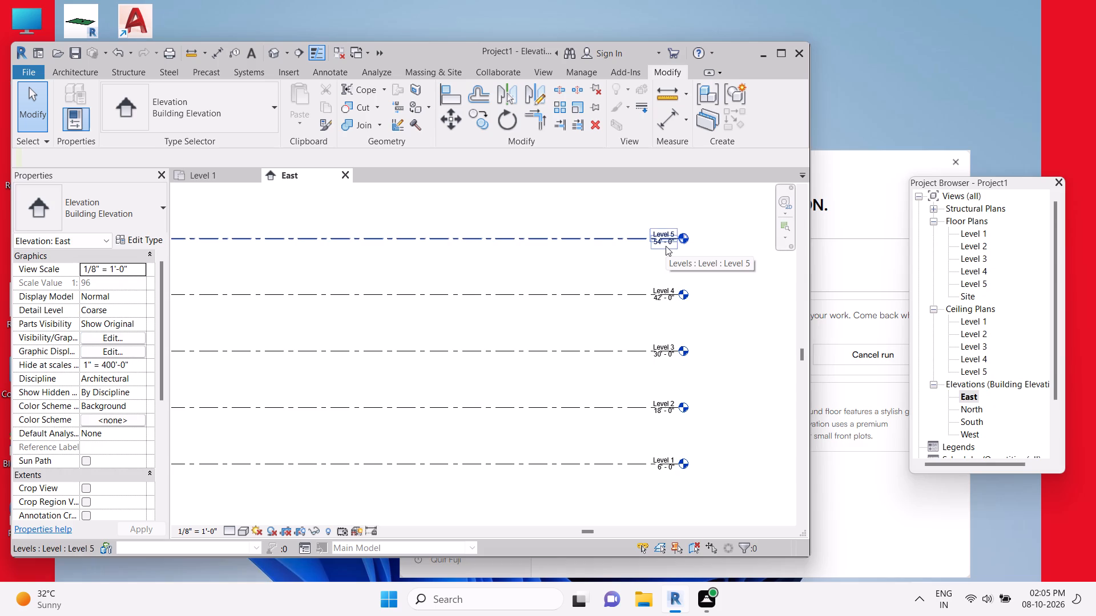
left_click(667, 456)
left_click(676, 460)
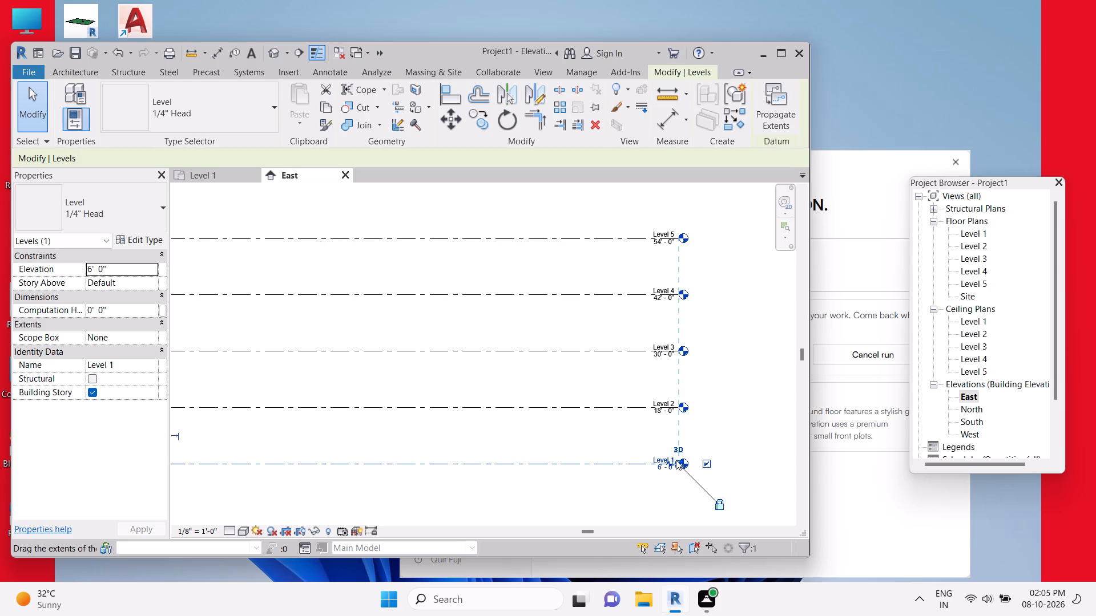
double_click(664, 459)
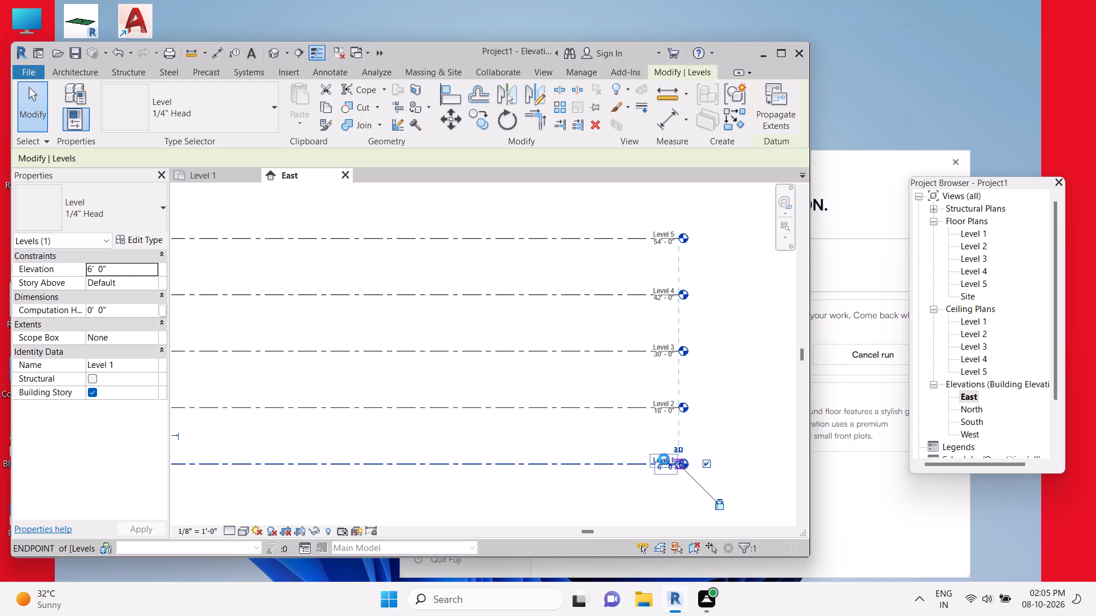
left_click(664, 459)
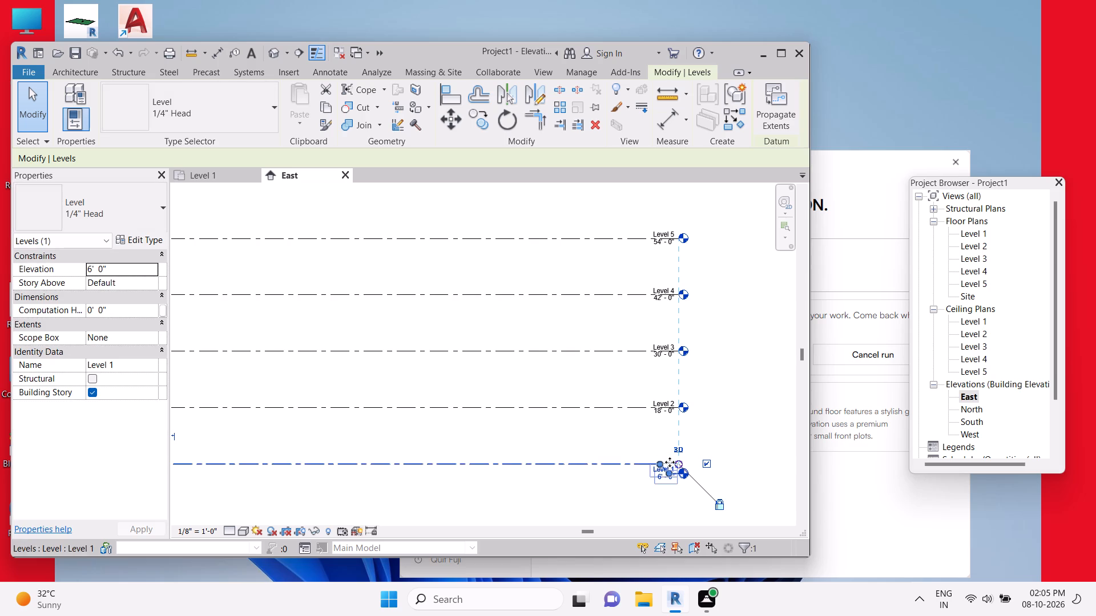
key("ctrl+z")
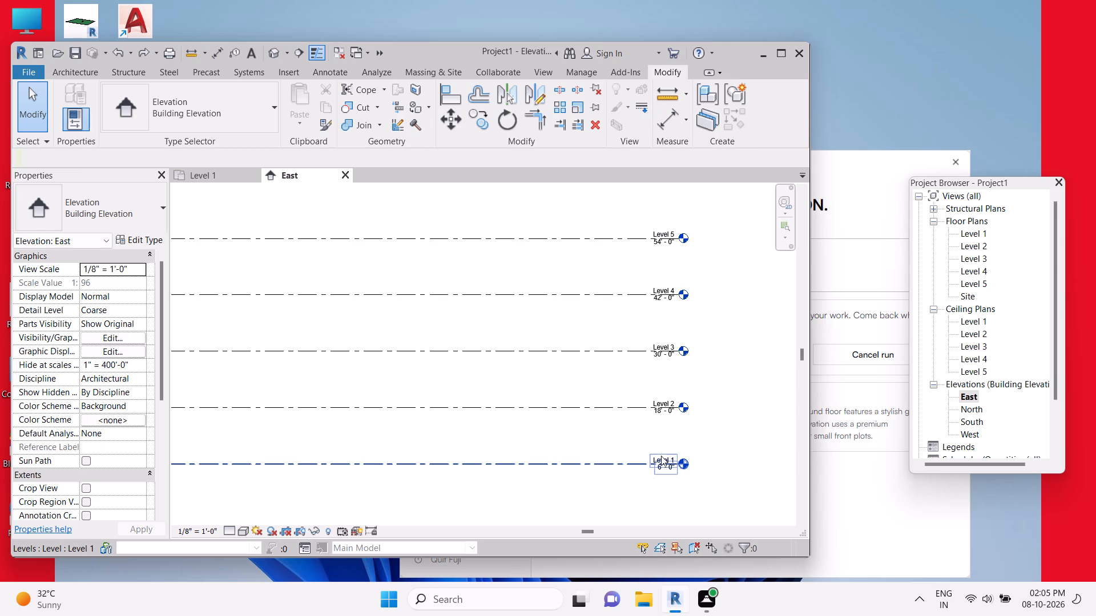
Rename Level 1 as "ground floor" and rename its corresponding views as well.
left_click(661, 456)
left_click(661, 456)
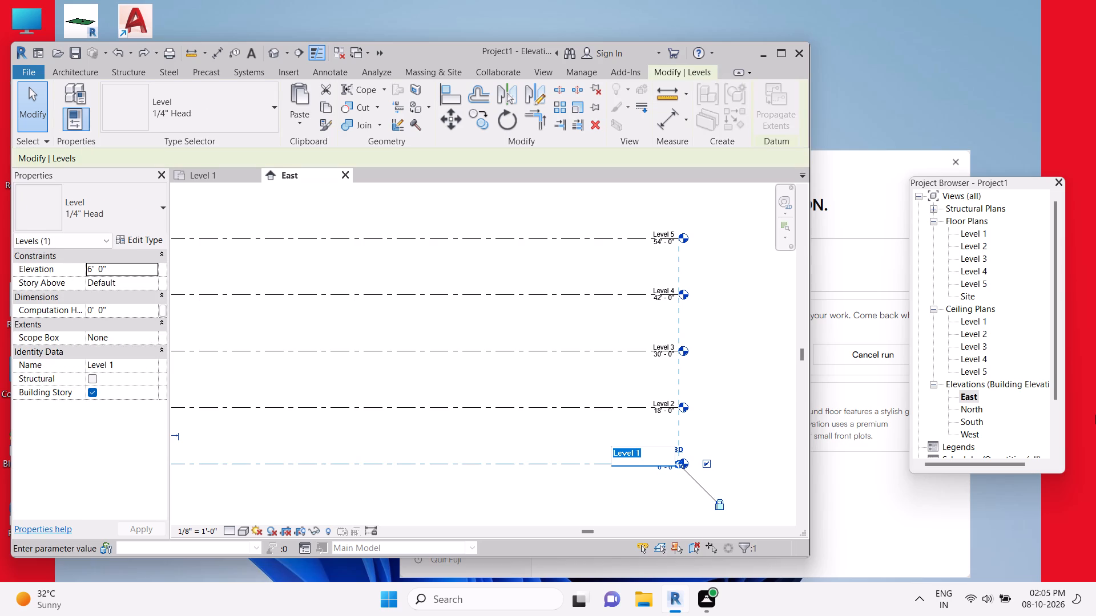
key("space")
type("gr")
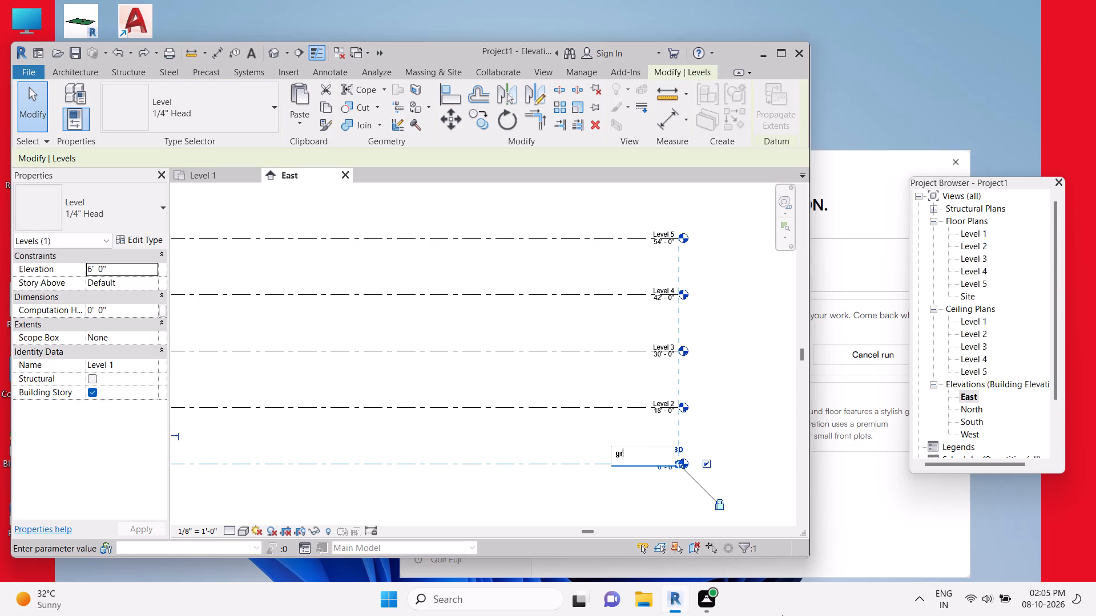
type("oun")
type("g")
key("space")
key("BackSpace")
key("BackSpace")
type("d")
key("space")
type("floor")
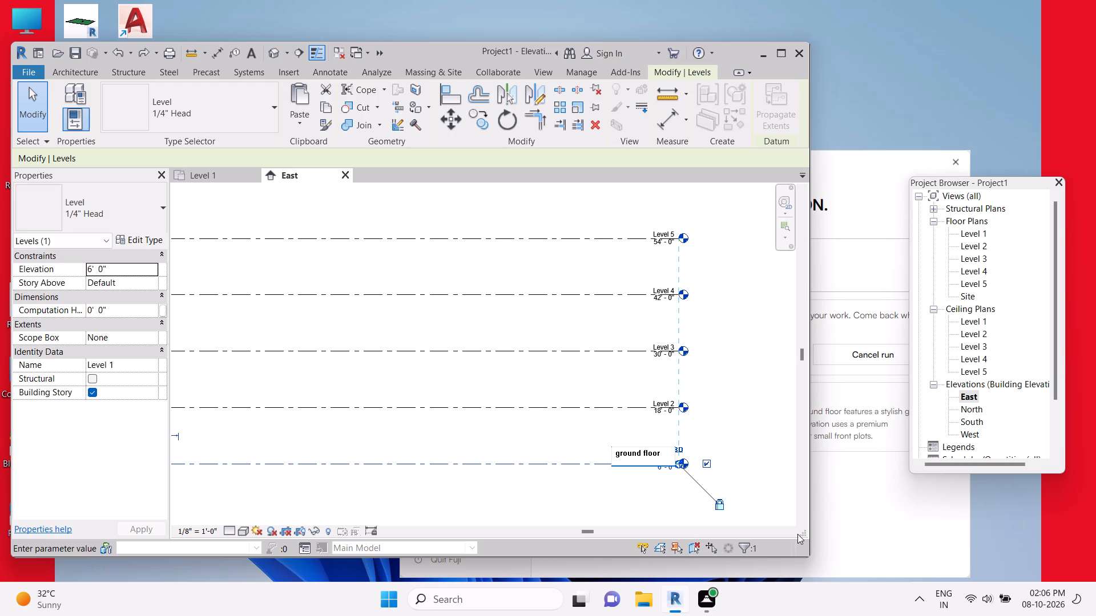
left_click(719, 418)
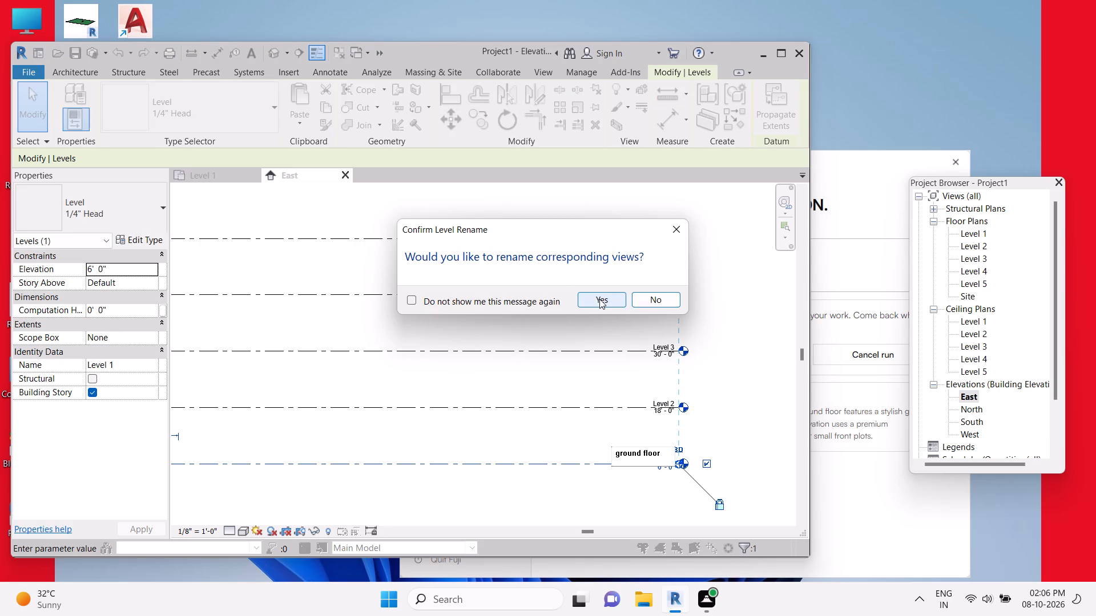
left_click(599, 299)
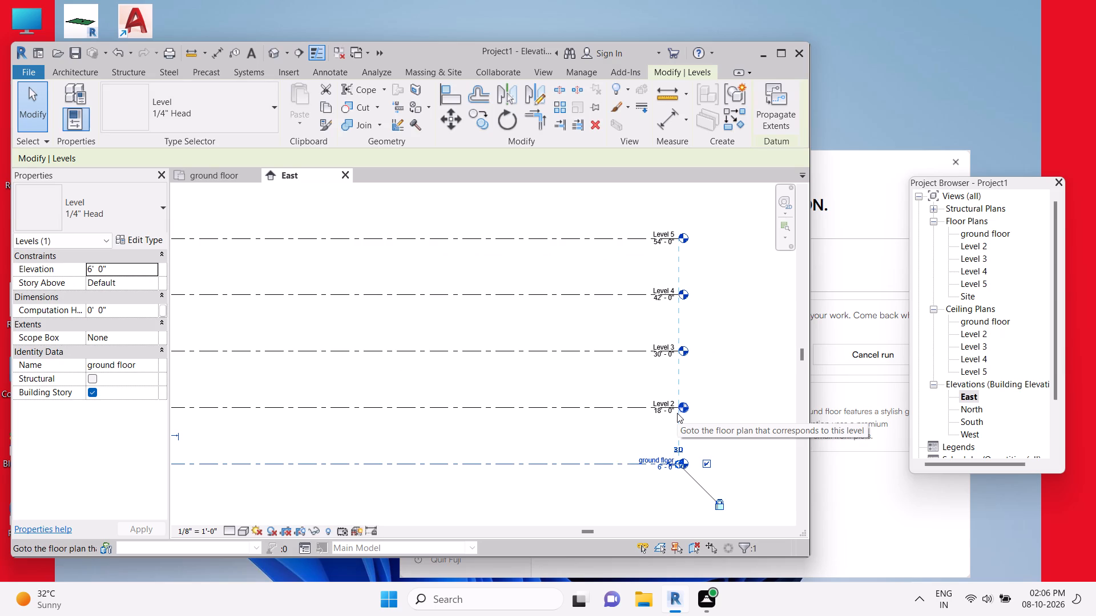
Unlock the length and alignment constraints at both ends of the ground floor level.
scroll(462, 457, "down", 2)
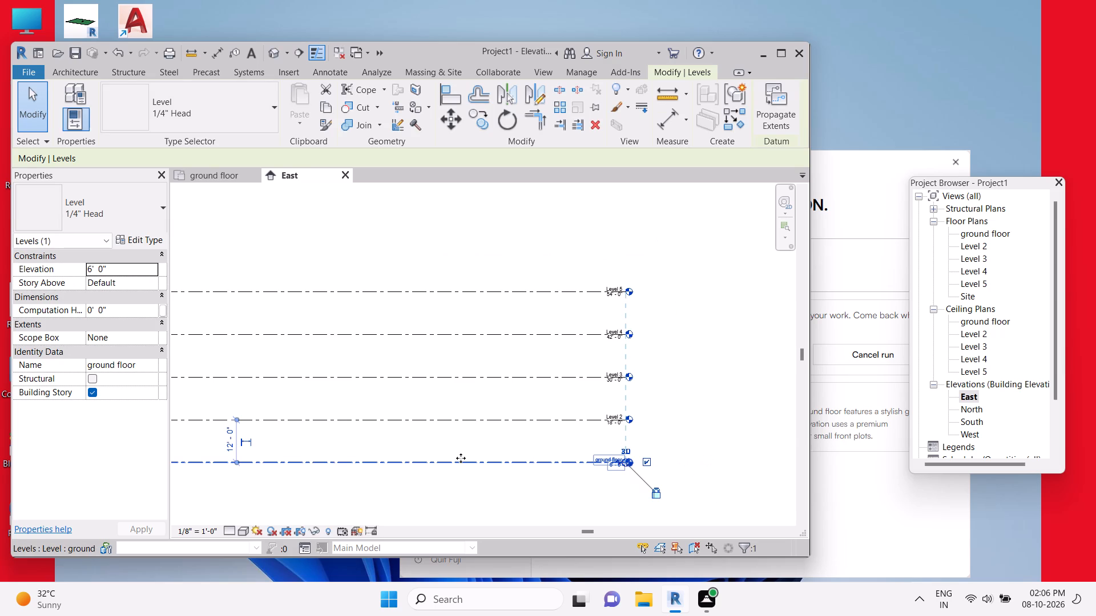
scroll(461, 458, "down", 2)
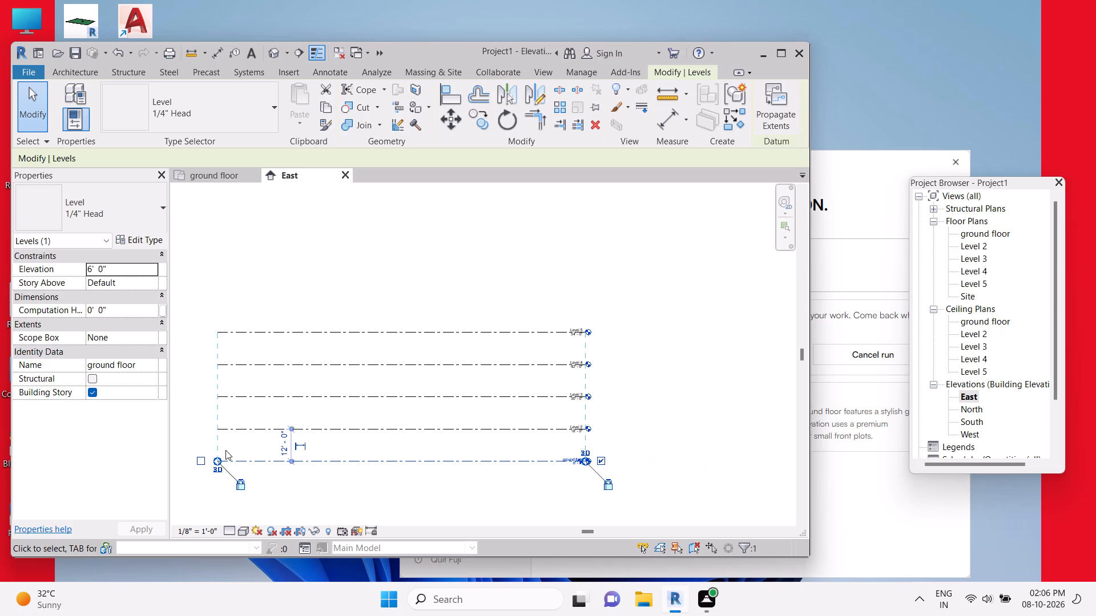
left_click(216, 449)
left_click(216, 449)
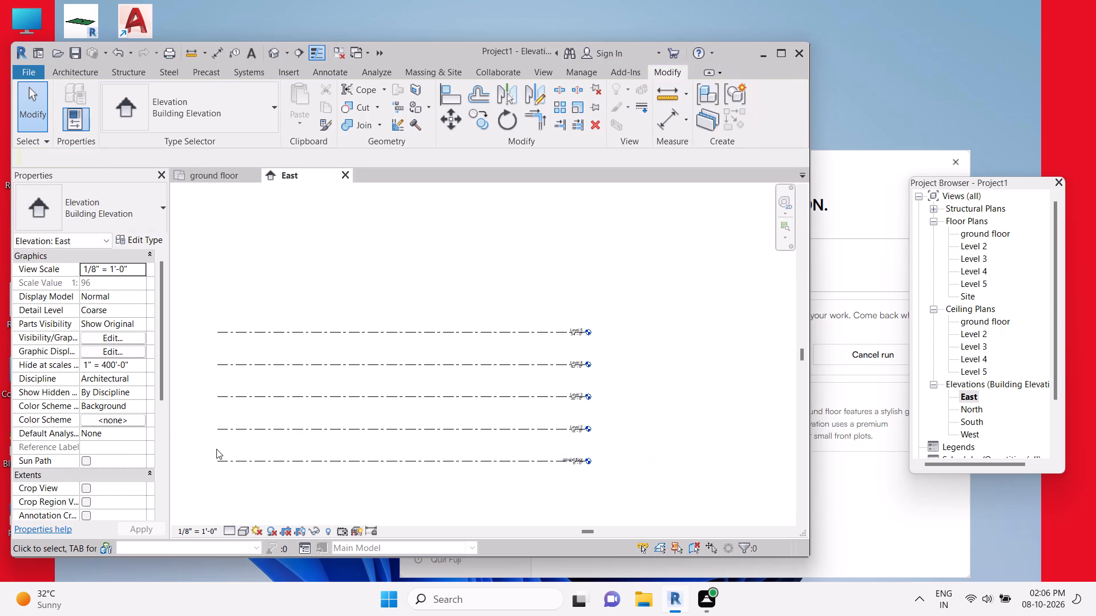
double_click(216, 449)
double_click(216, 461)
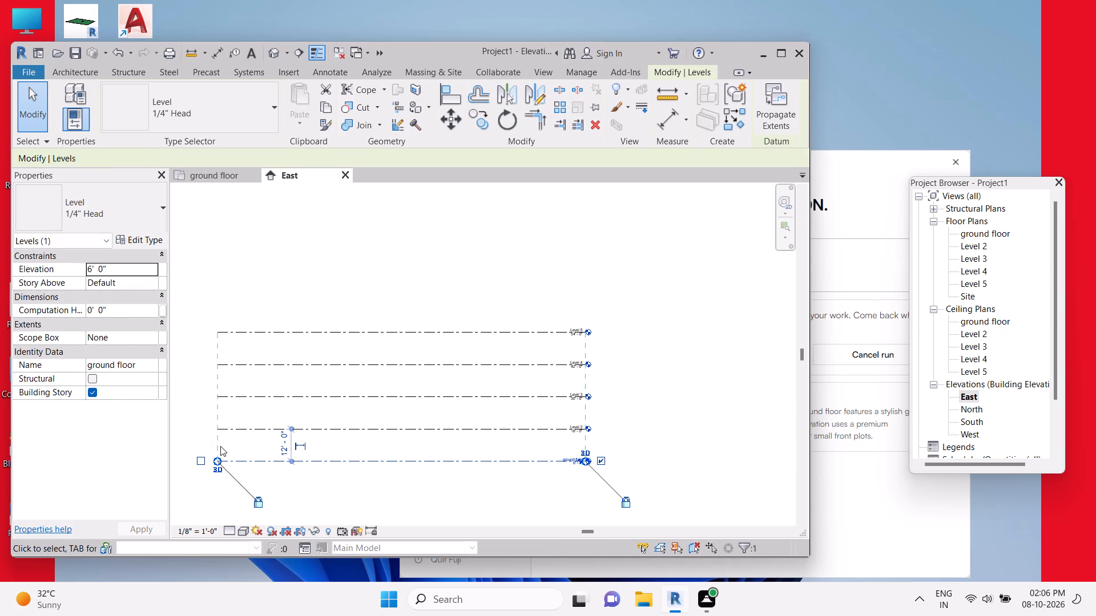
left_click(257, 505)
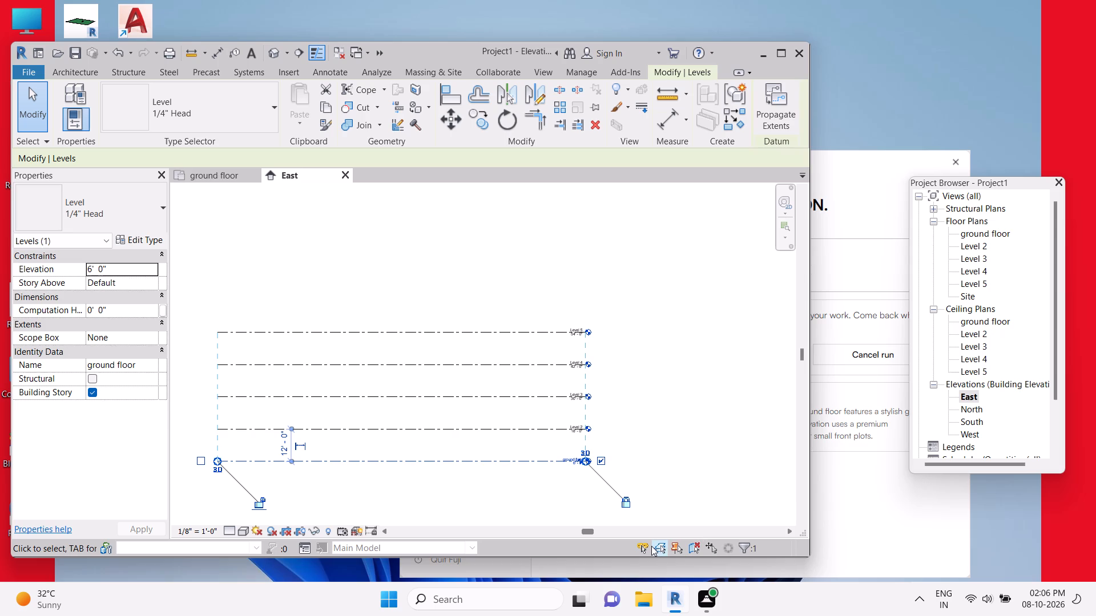
left_click(625, 505)
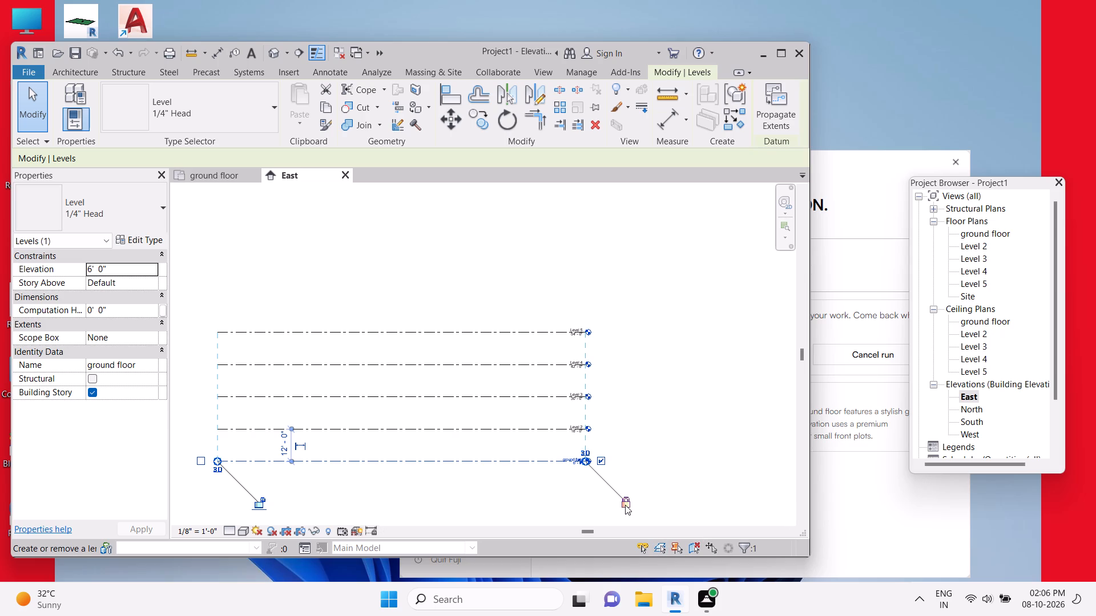
Add an elbow to the ground floor level line next to its level head.
left_click(577, 463)
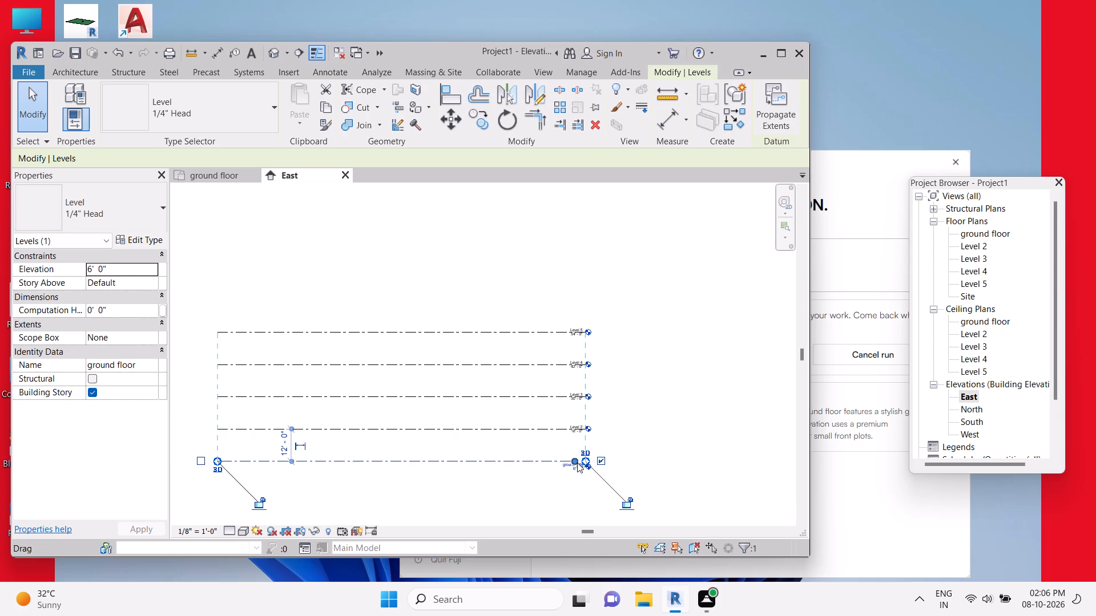
Undo the elbow added to the ground floor level line in the East elevation.
key("ctrl+z")
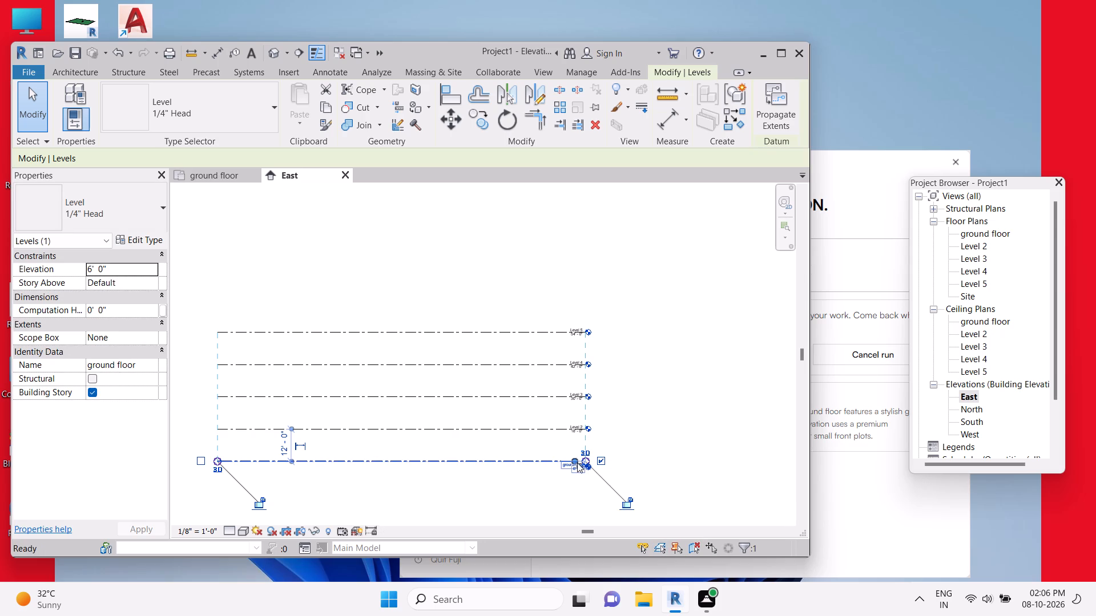
left_click(632, 461)
scroll(634, 461, "up", 3)
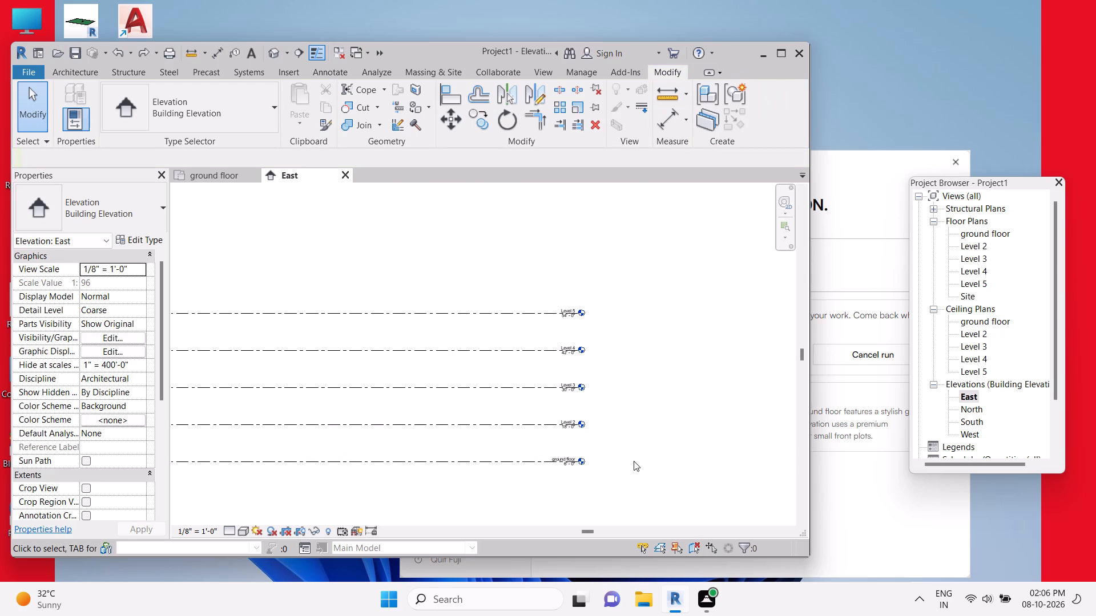
scroll(634, 461, "up", 1)
scroll(634, 461, "down", 2)
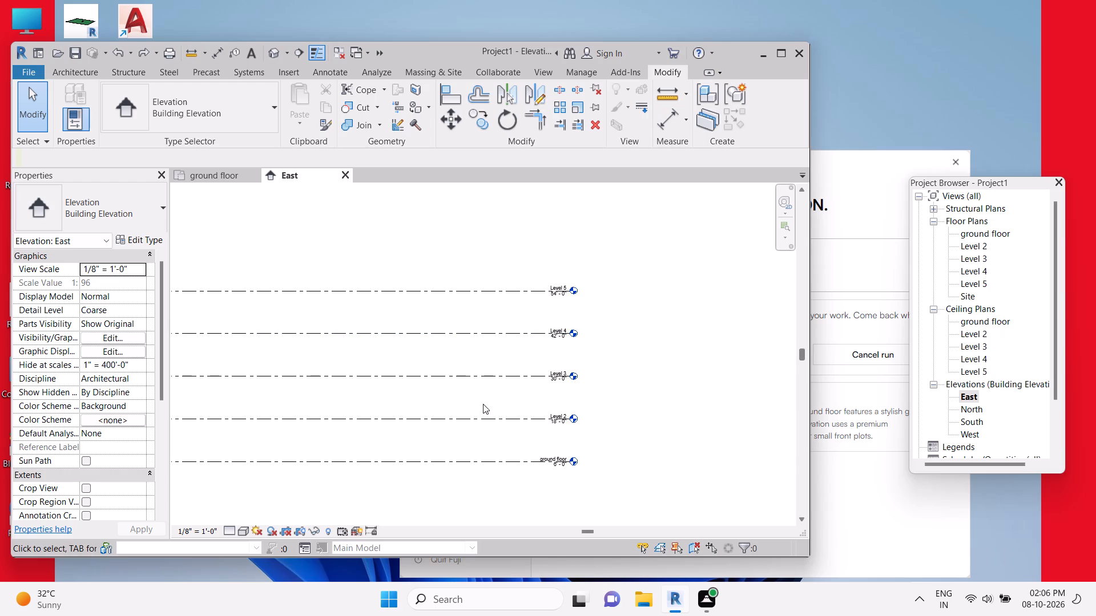
middle_click_drag(400, 399, 558, 394)
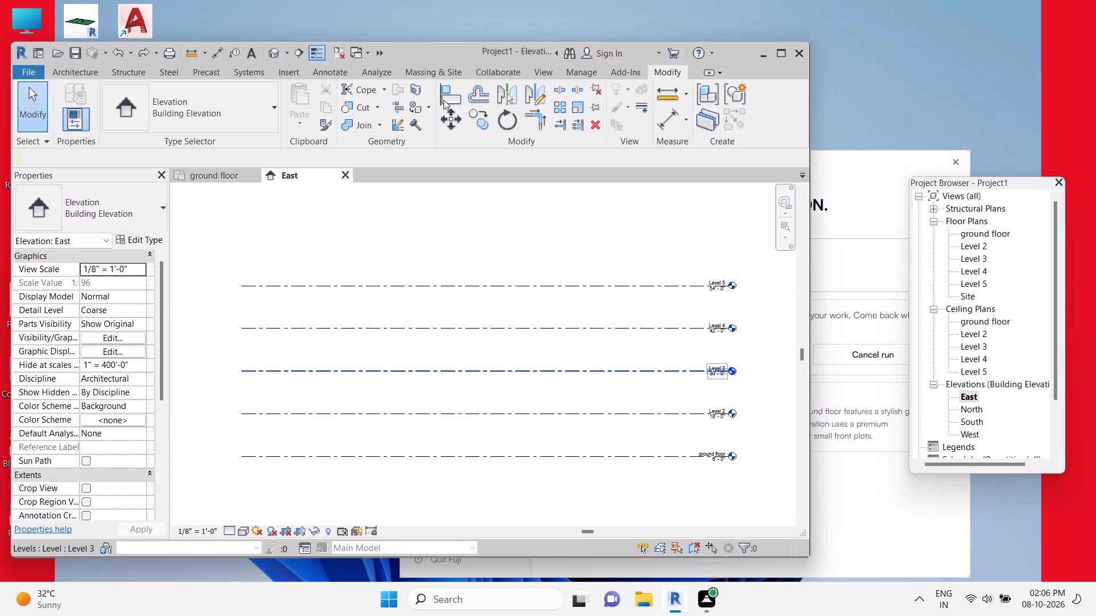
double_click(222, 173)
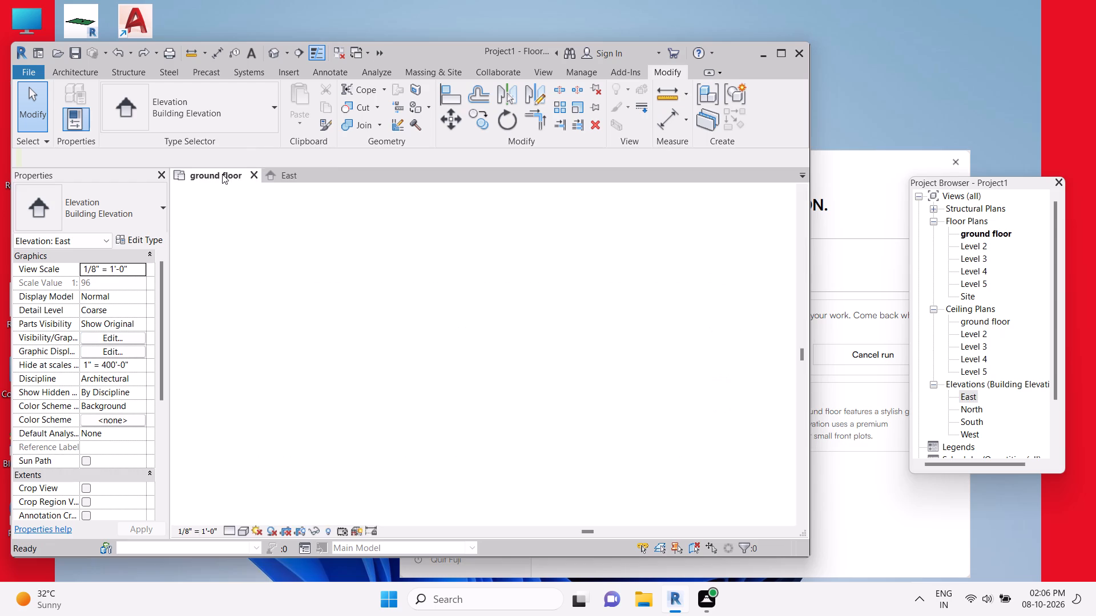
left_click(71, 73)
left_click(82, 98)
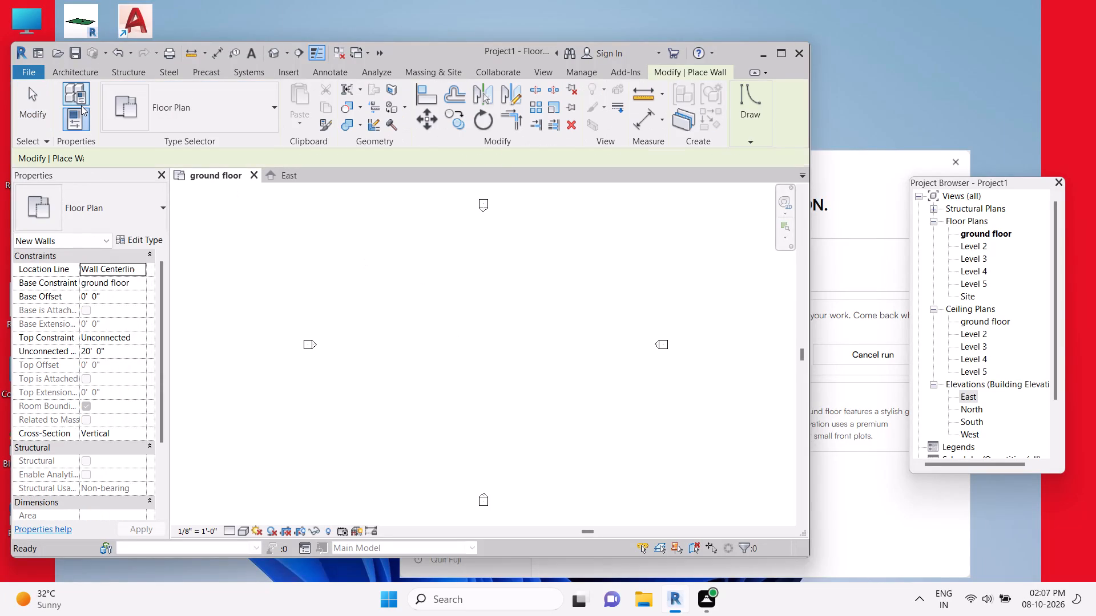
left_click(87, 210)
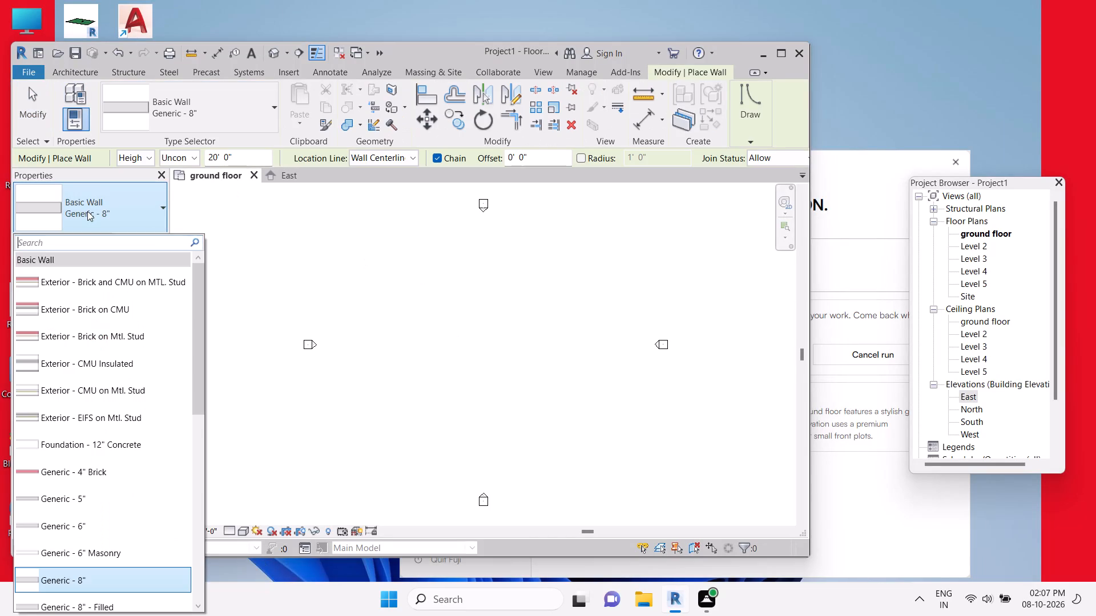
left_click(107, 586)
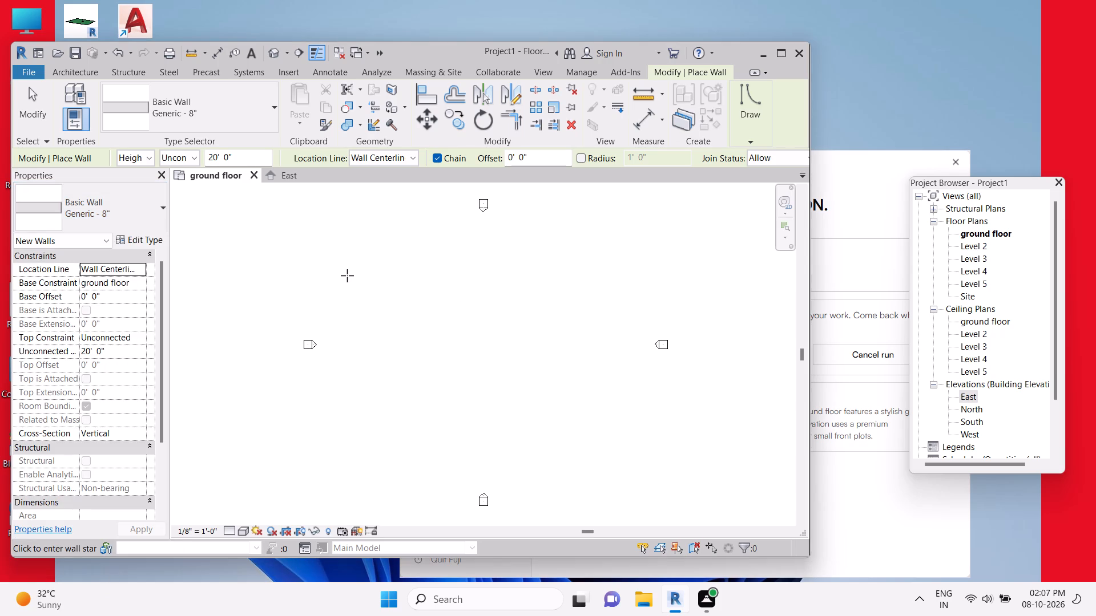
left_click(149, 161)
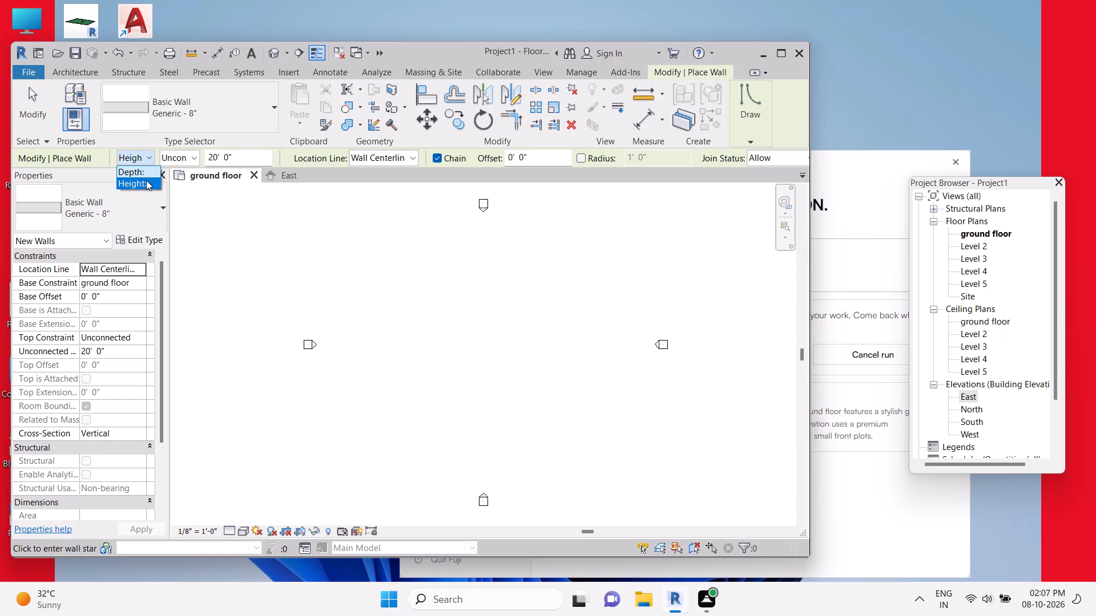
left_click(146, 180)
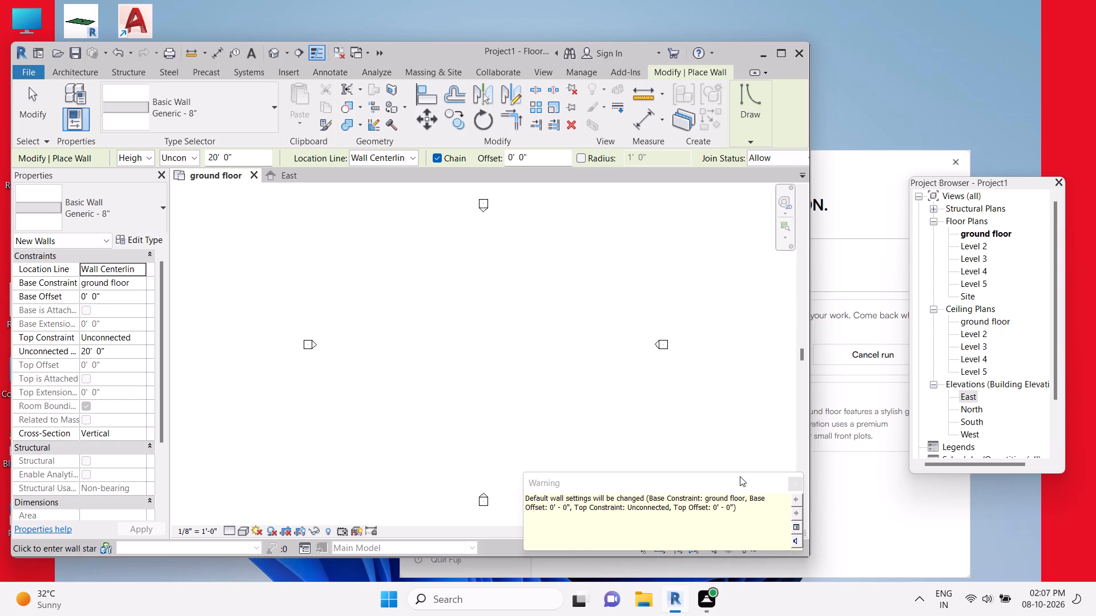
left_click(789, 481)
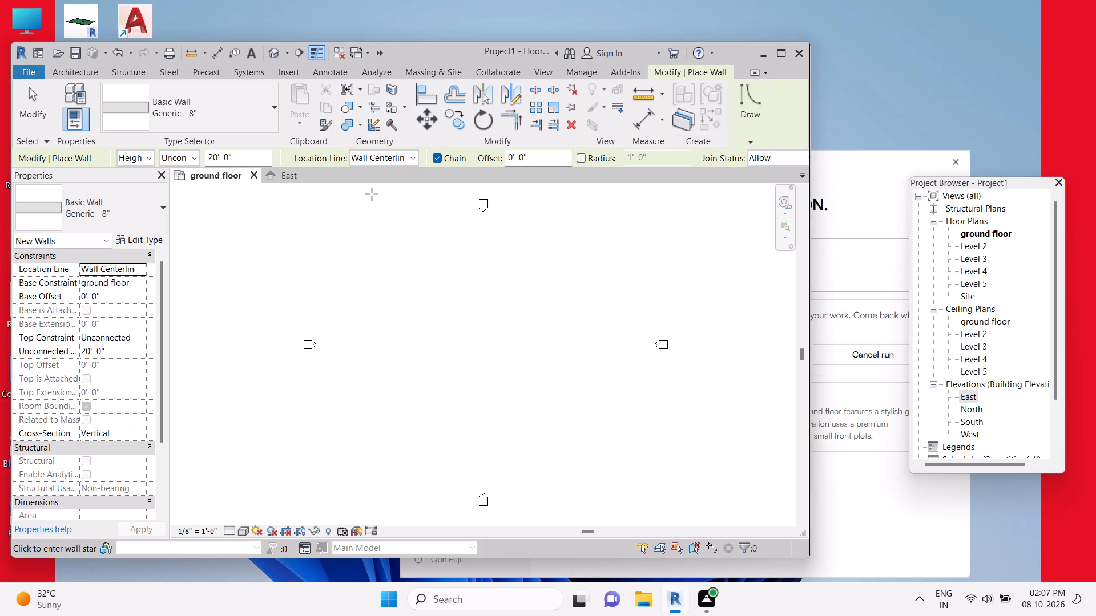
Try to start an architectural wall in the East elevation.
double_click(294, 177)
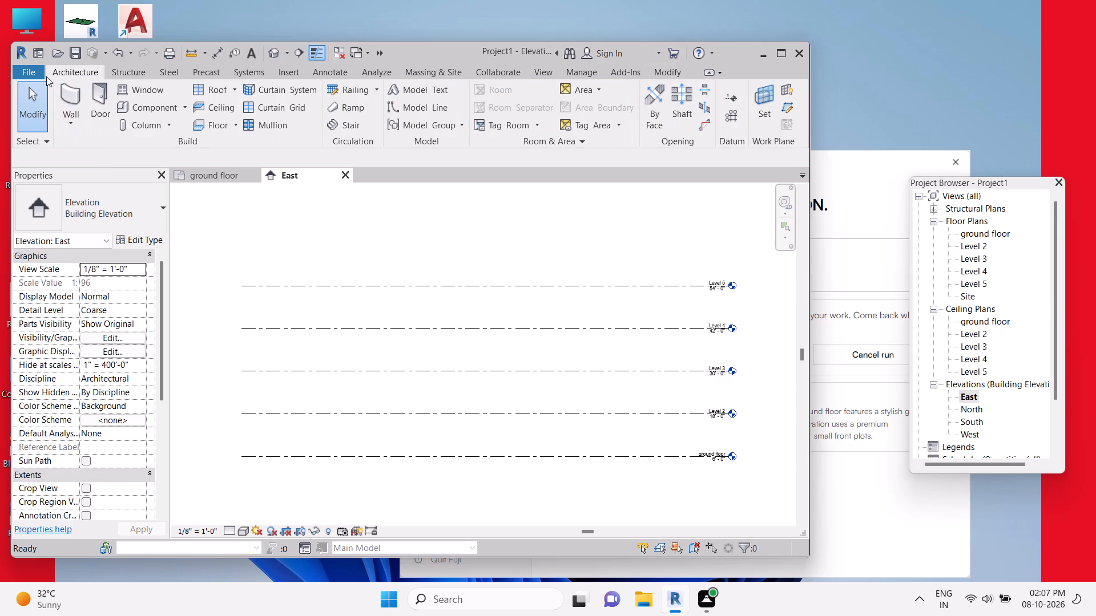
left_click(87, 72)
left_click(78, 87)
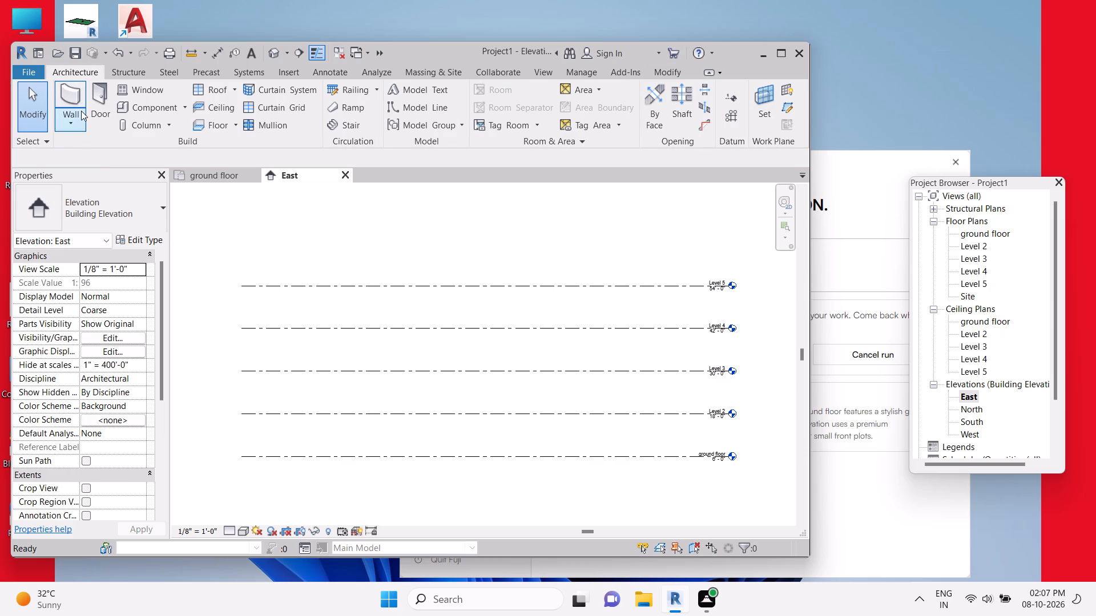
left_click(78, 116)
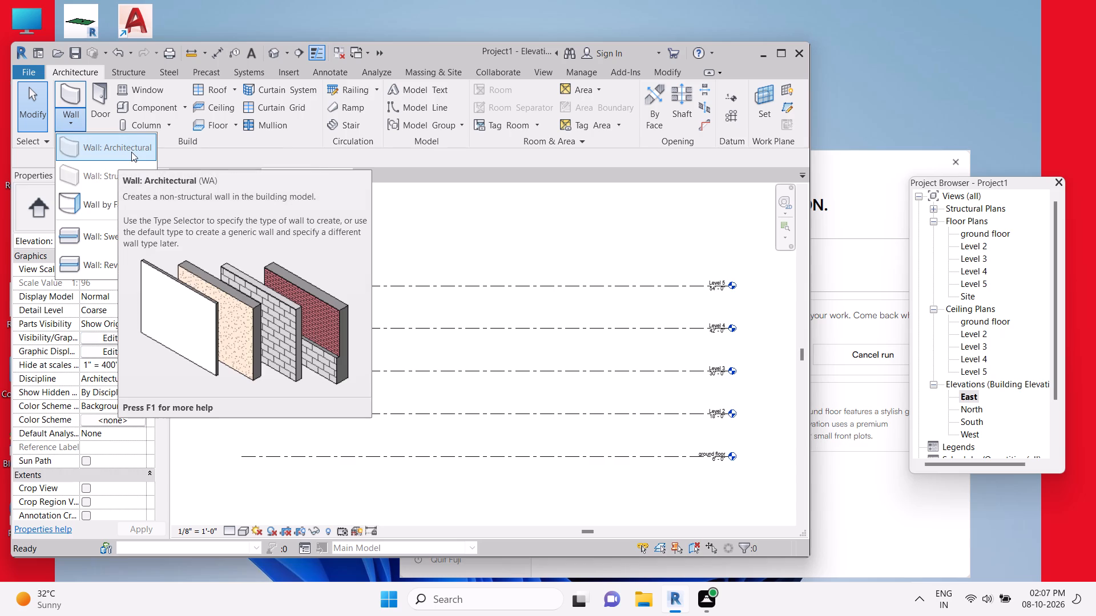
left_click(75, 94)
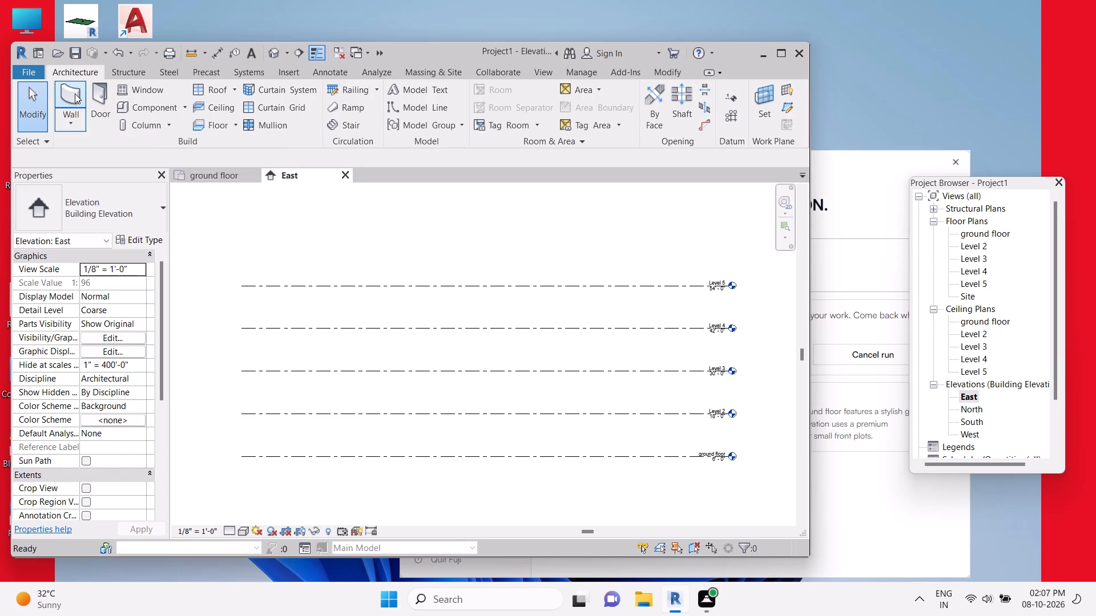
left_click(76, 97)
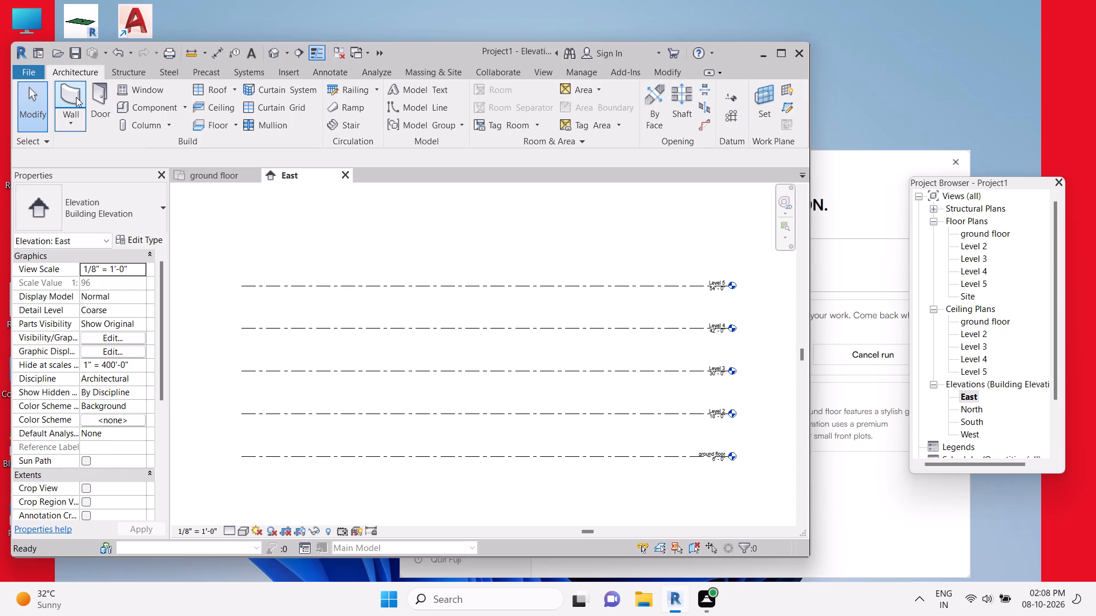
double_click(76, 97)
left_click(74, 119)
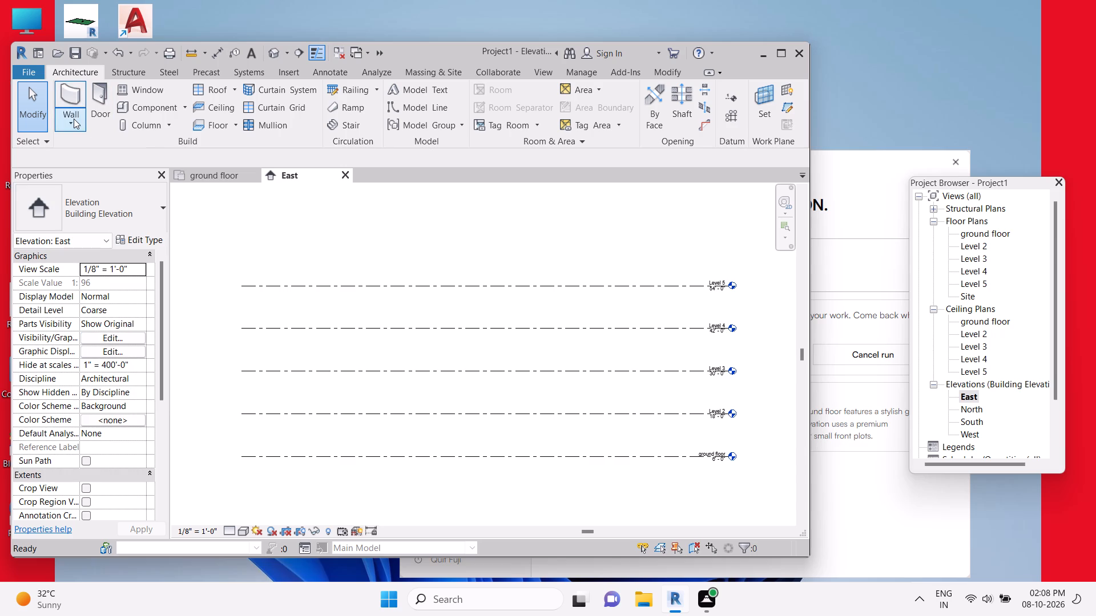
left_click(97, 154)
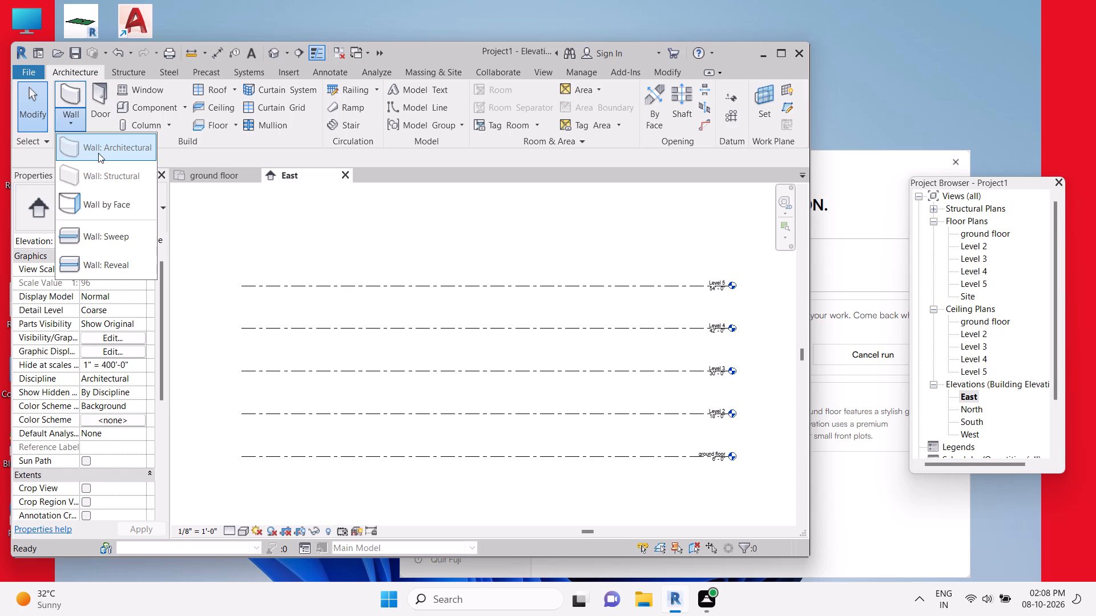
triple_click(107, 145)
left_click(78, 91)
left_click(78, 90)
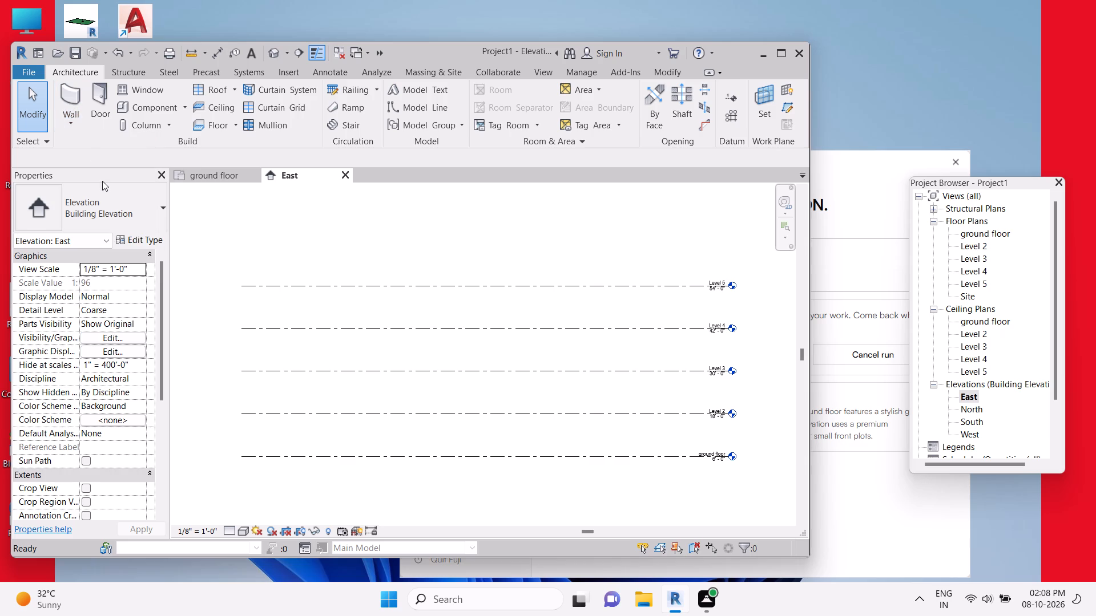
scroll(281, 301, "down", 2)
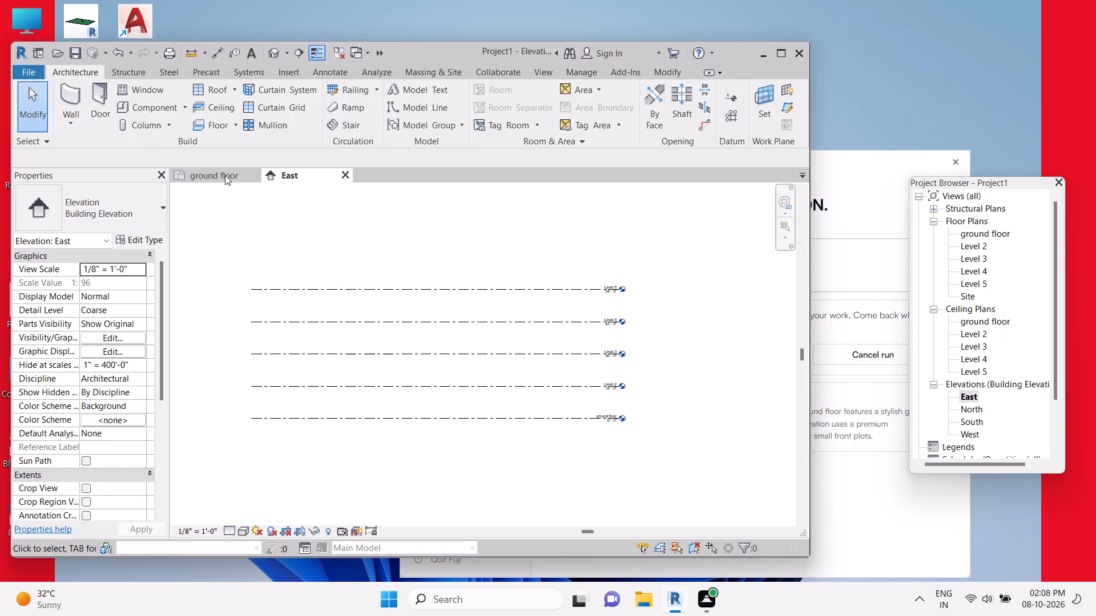
In the ground floor plan, draw a horizontal Basic Wall Generic - 8" in the northwest part of the area between the elevation markers.
left_click(227, 175)
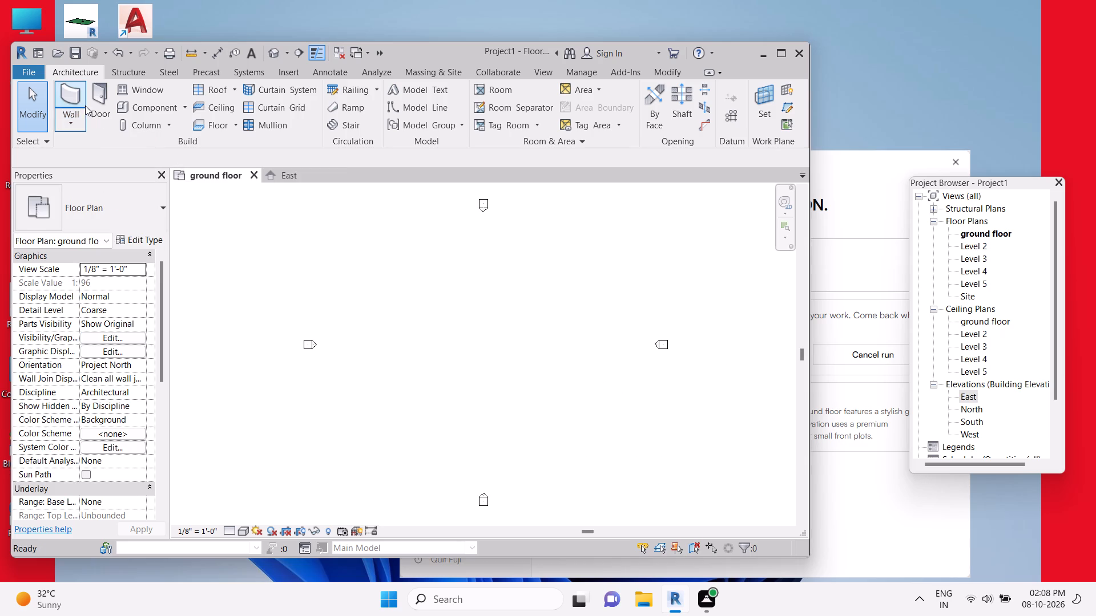
left_click(81, 102)
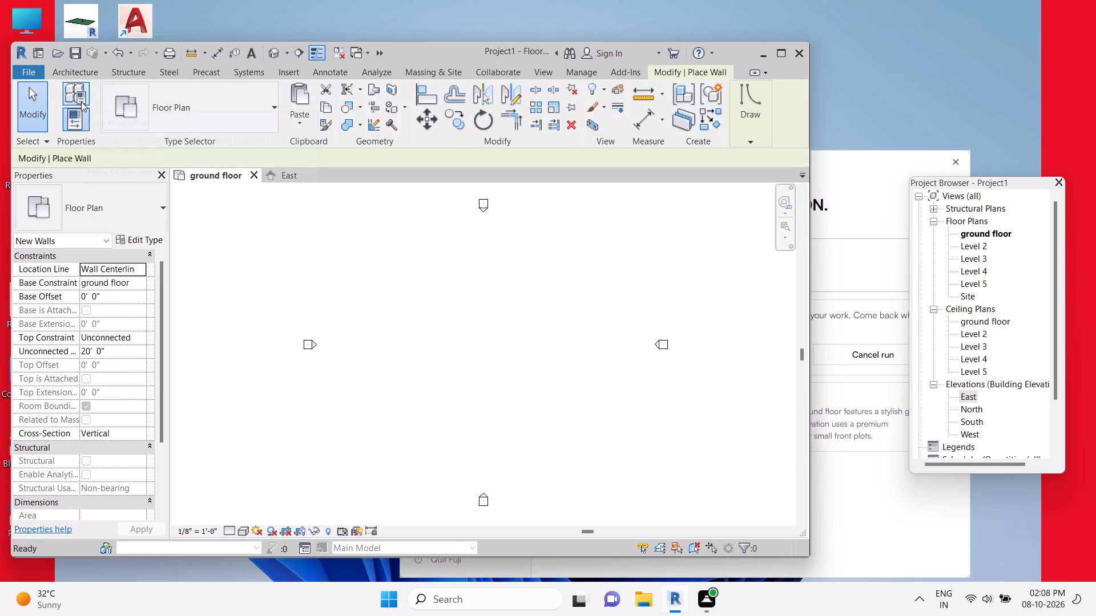
left_click(92, 201)
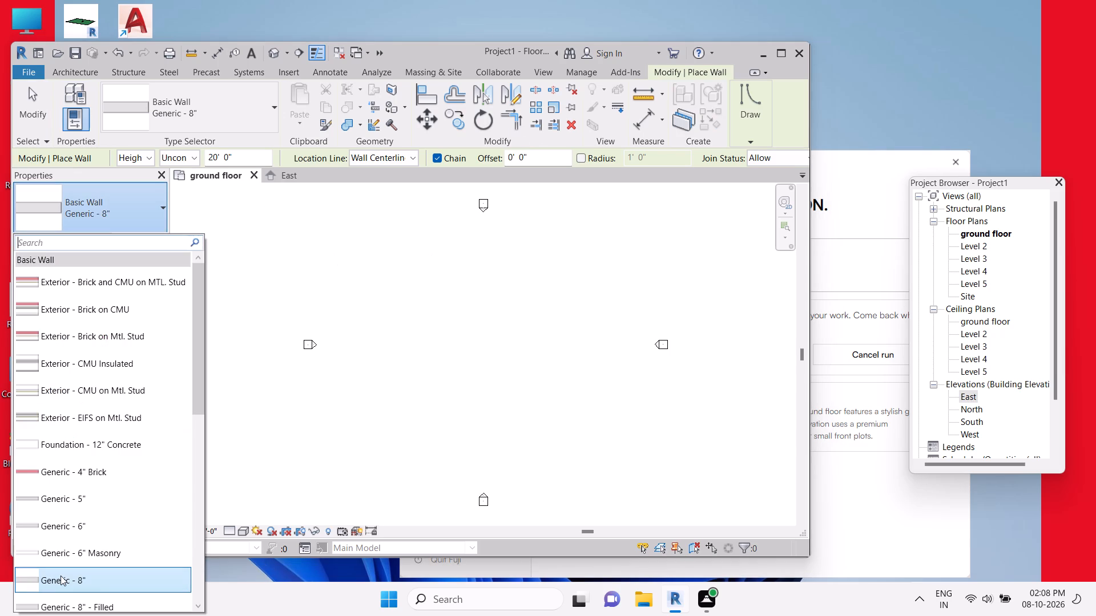
left_click(98, 579)
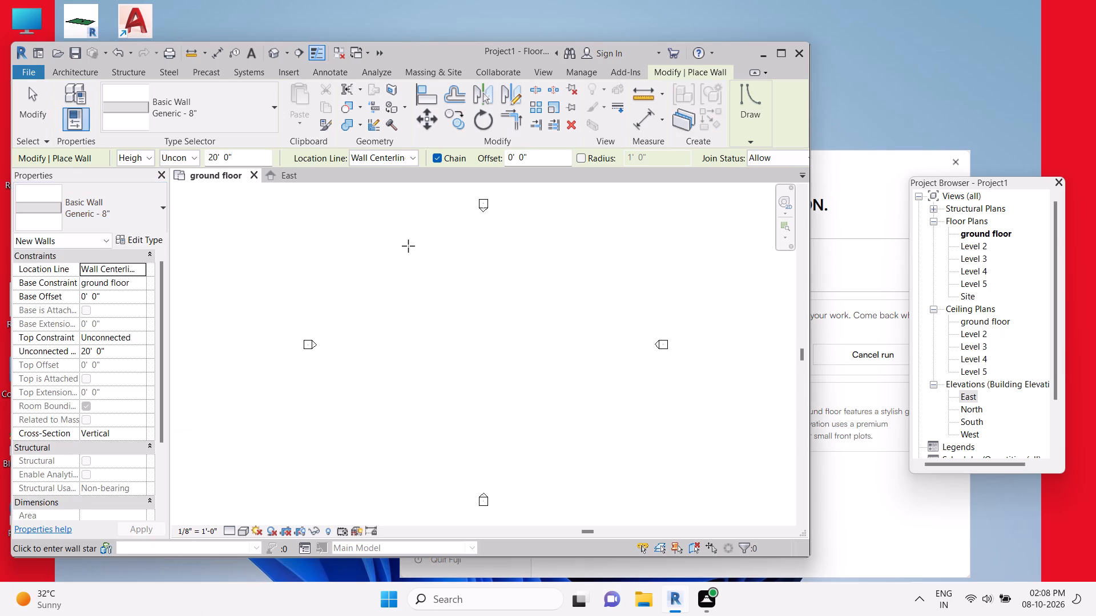
left_click_drag(382, 252, 453, 261)
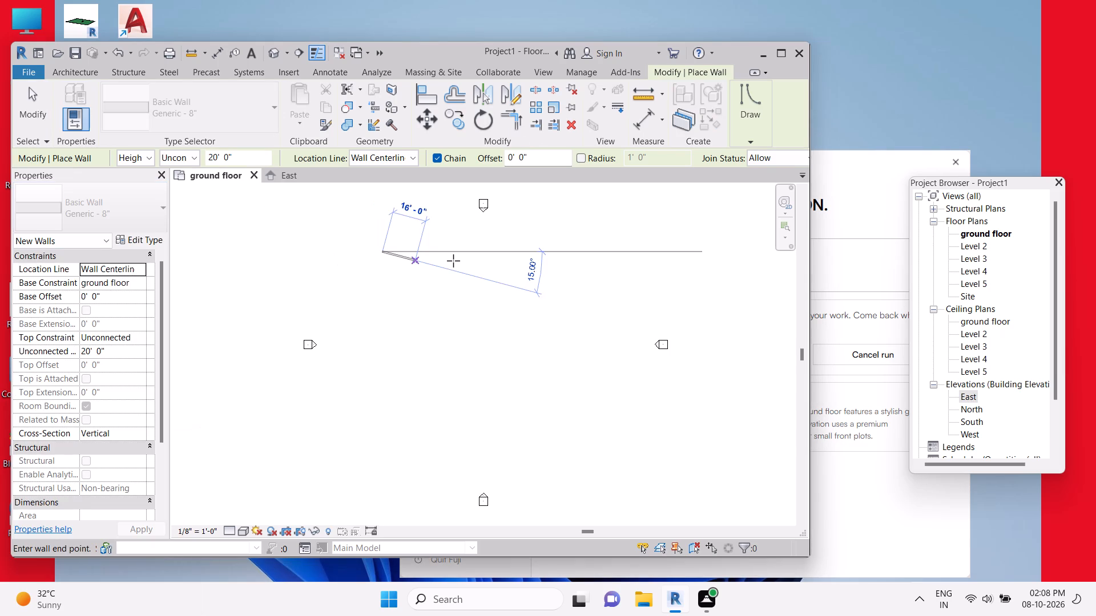
left_click_drag(453, 261, 505, 258)
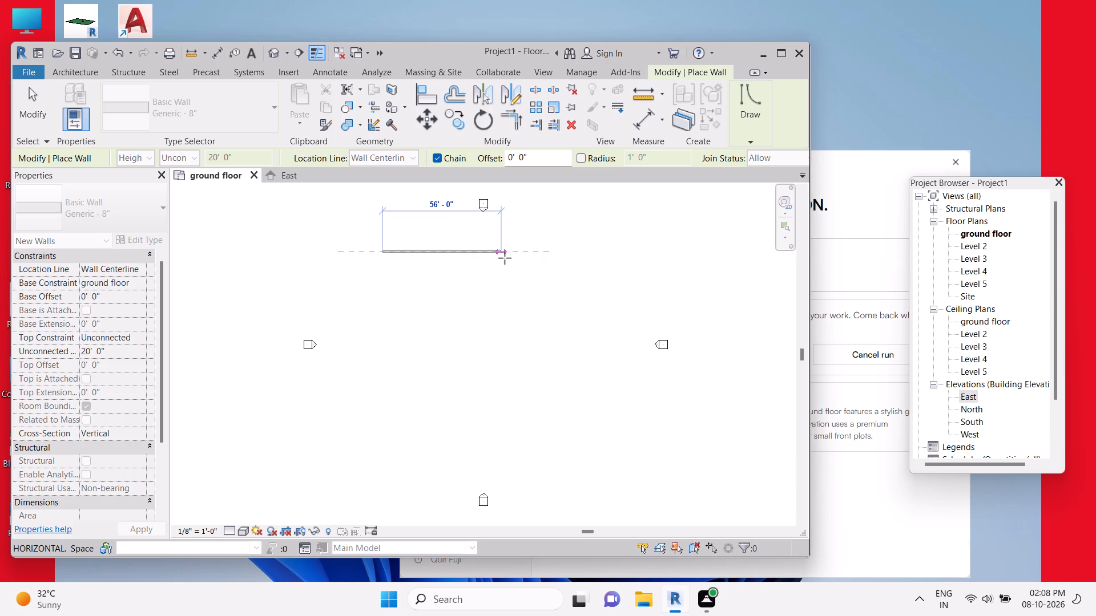
left_click_drag(505, 258, 526, 257)
left_click_drag(526, 257, 470, 248)
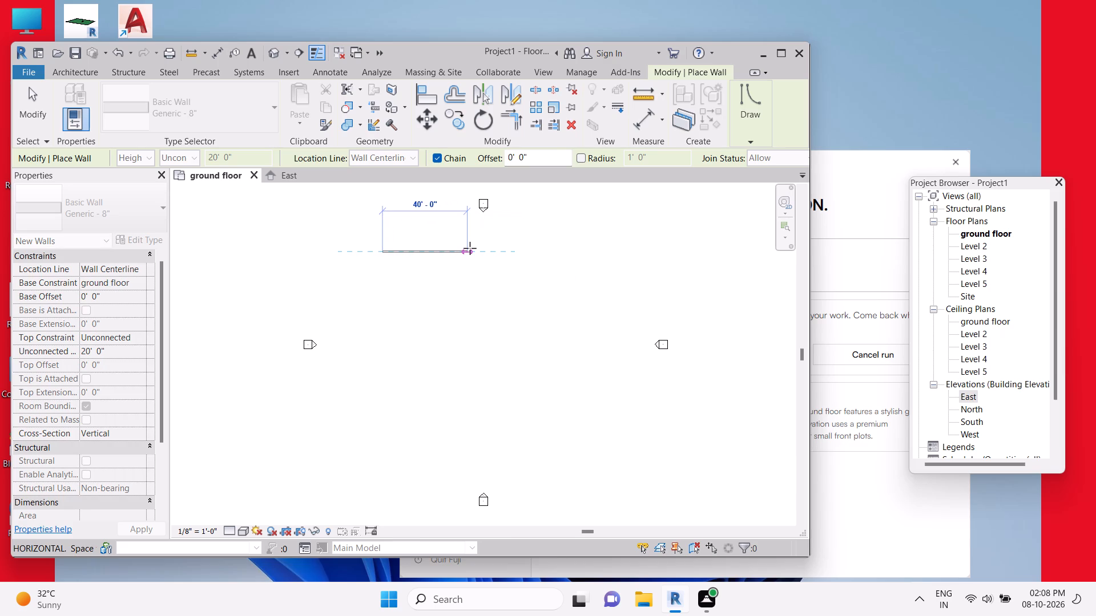
left_click_drag(470, 248, 457, 249)
left_click_drag(457, 249, 435, 253)
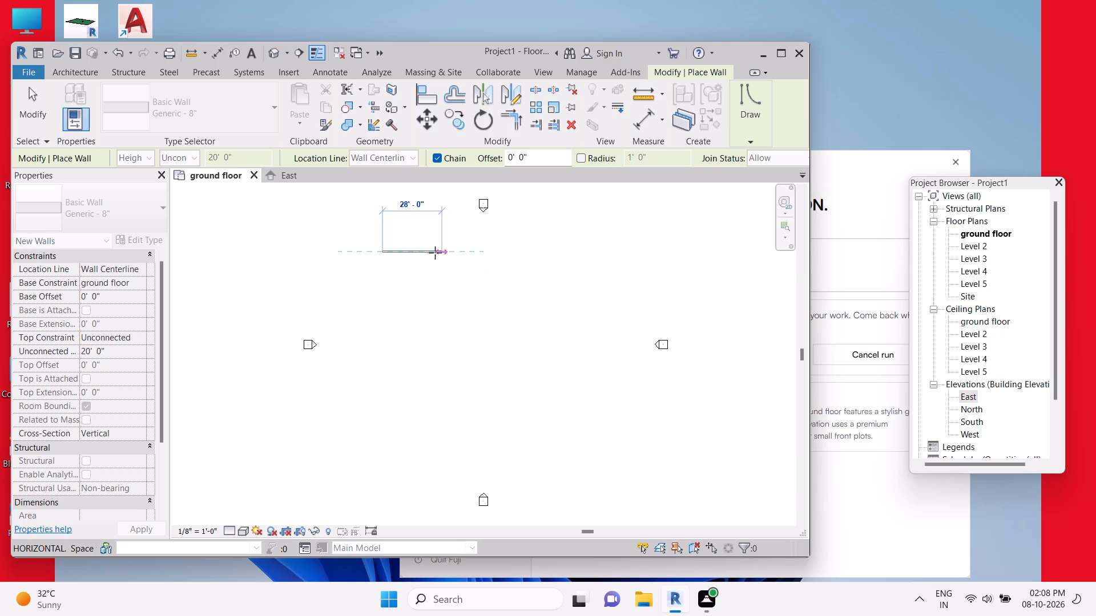
left_click_drag(435, 253, 426, 254)
left_click_drag(426, 254, 453, 249)
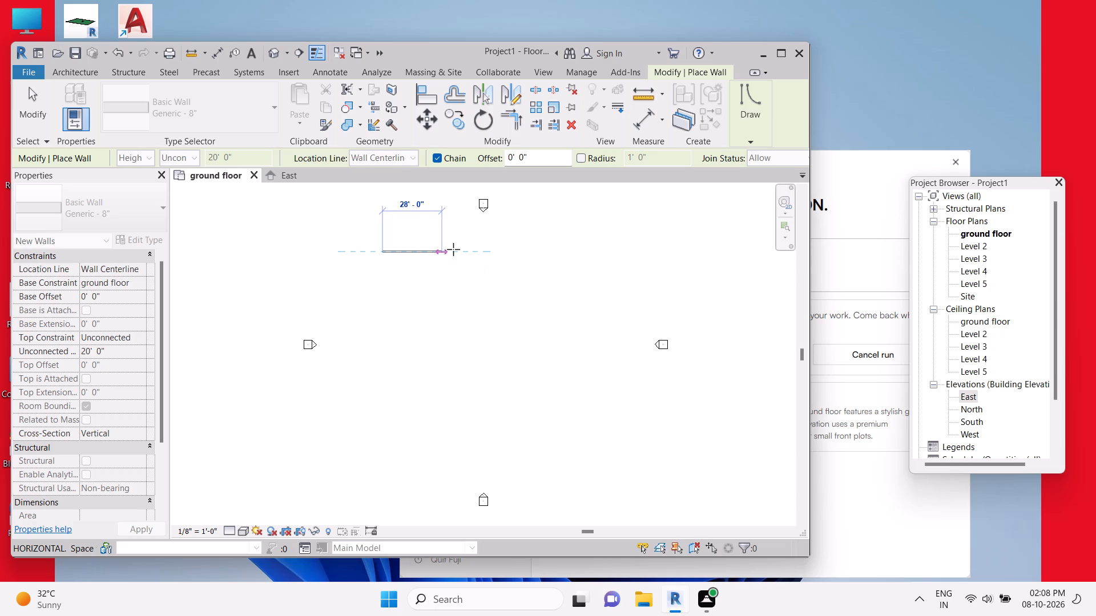
left_click_drag(453, 249, 444, 251)
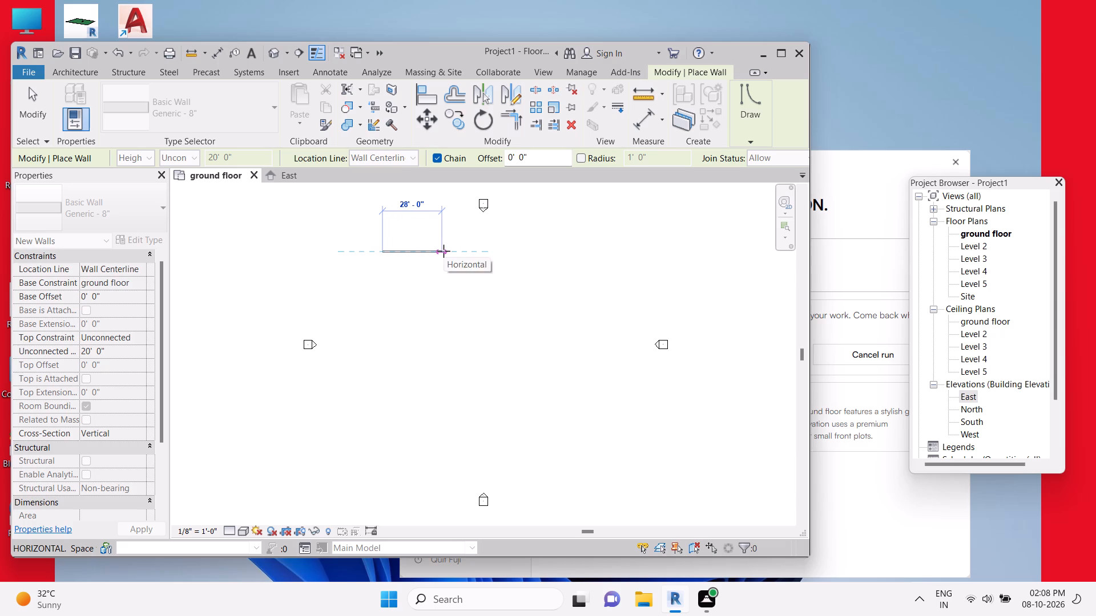
left_click_drag(444, 251, 437, 254)
left_click(437, 254)
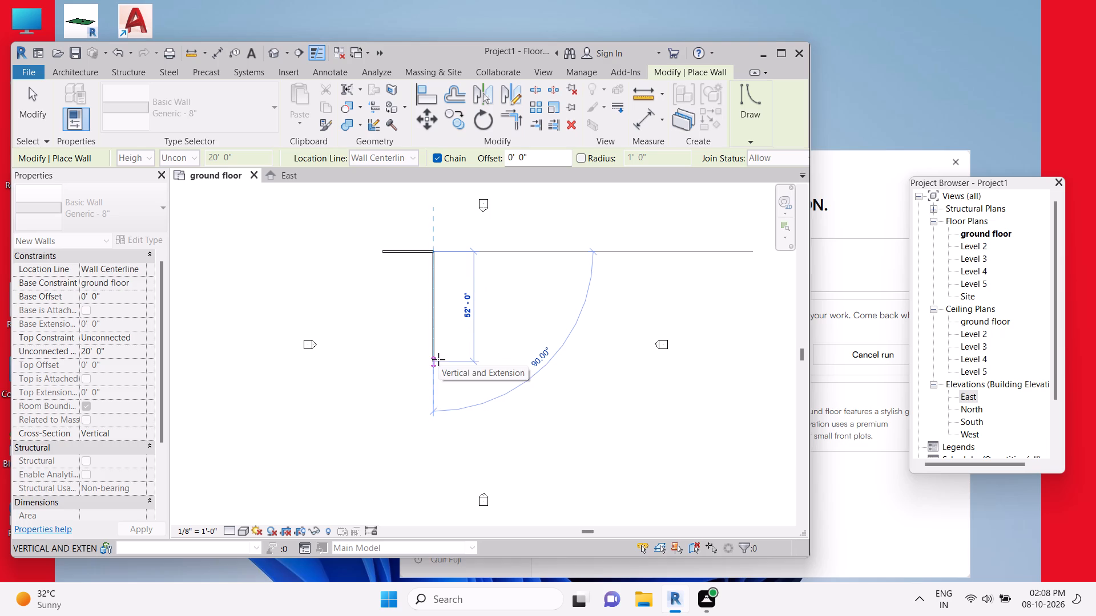
Draw the east, south and west walls from the north wall, closing a rectangle about 24' 0" by 48' 0".
left_click(438, 355)
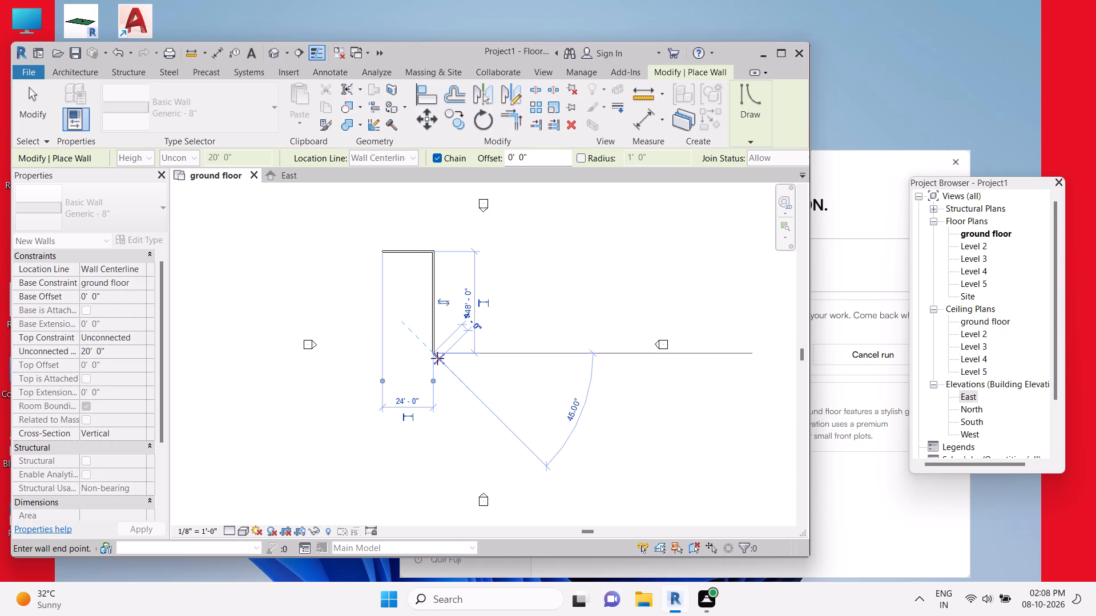
left_click(388, 360)
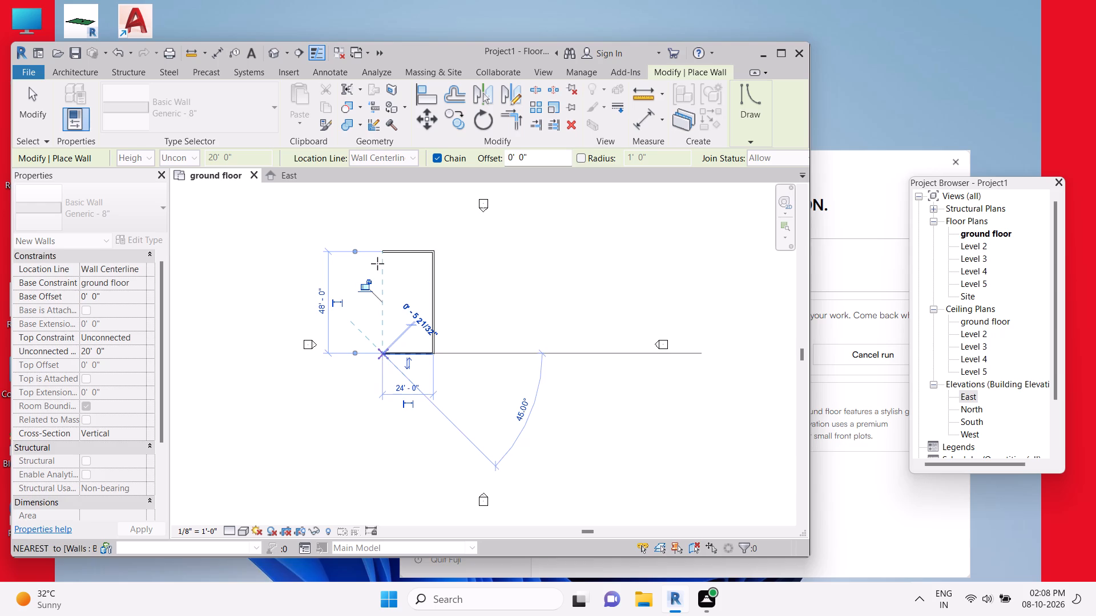
left_click(377, 254)
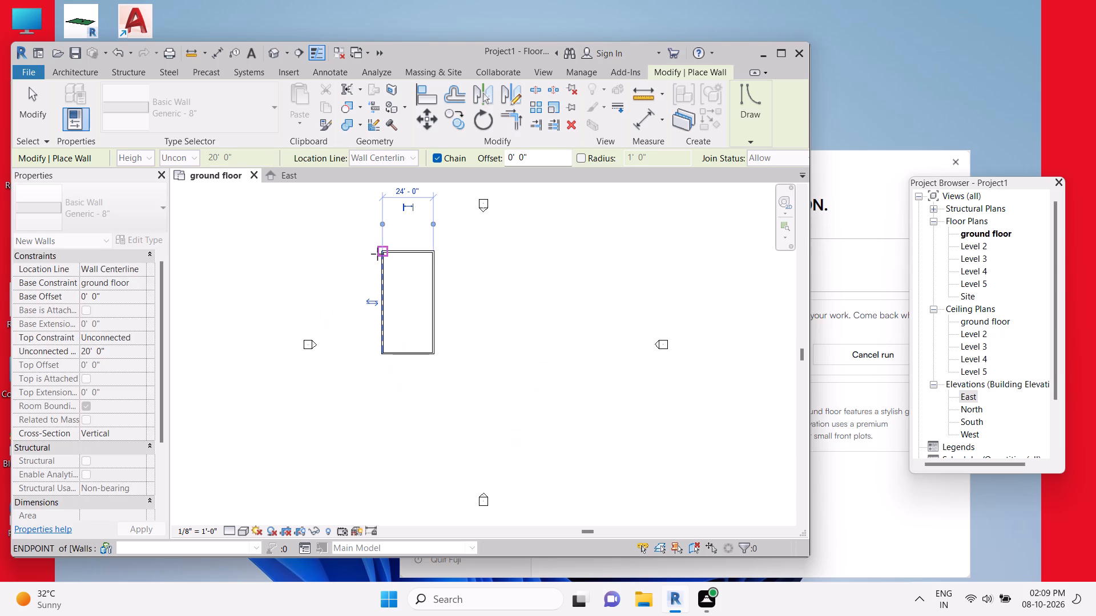
key("Escape")
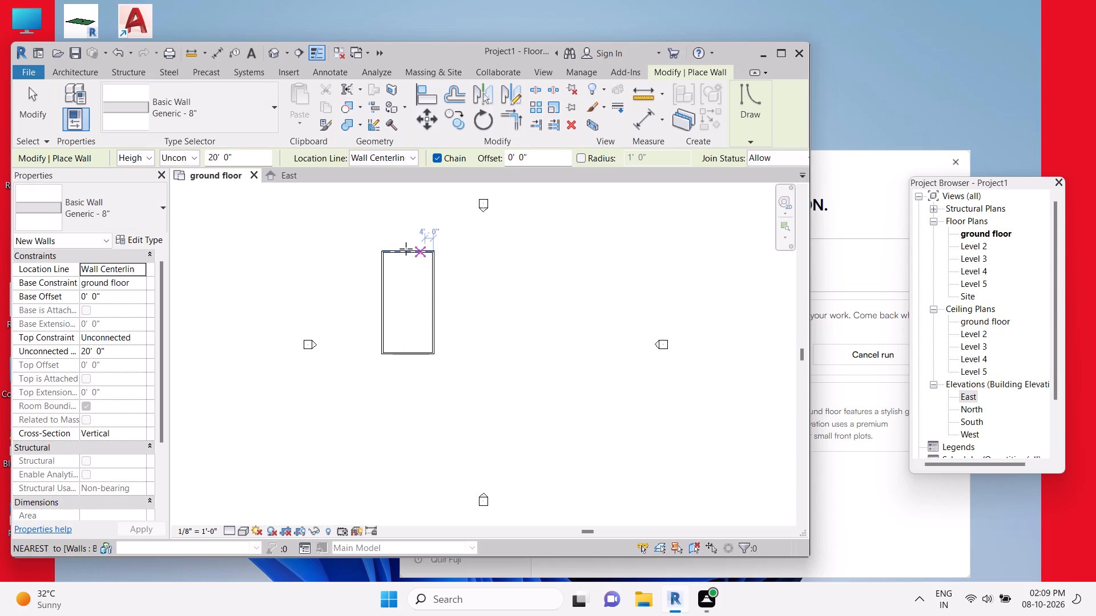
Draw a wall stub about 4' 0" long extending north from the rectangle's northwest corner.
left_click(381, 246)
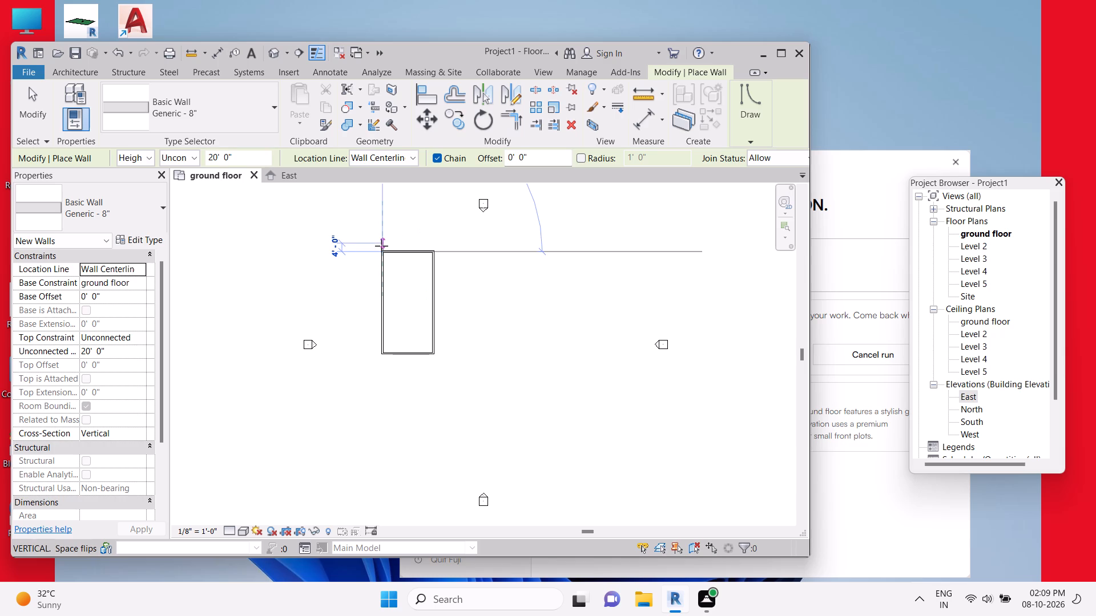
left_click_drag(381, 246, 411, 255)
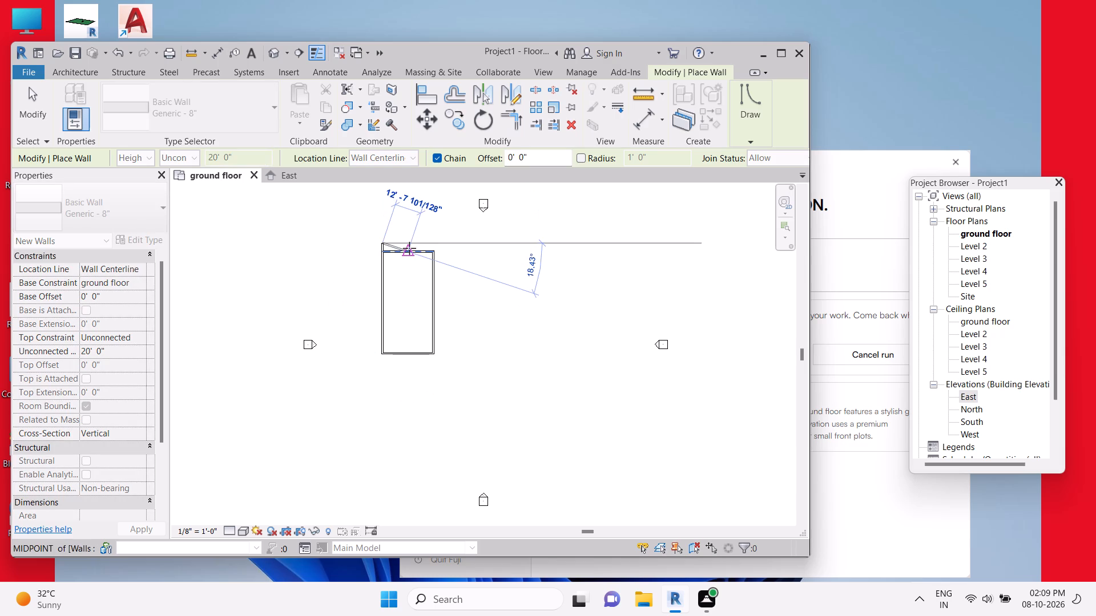
Delete the rectangle's west wall together with its stub beyond the northwest corner.
key("Delete")
scroll(409, 248, "up", 1)
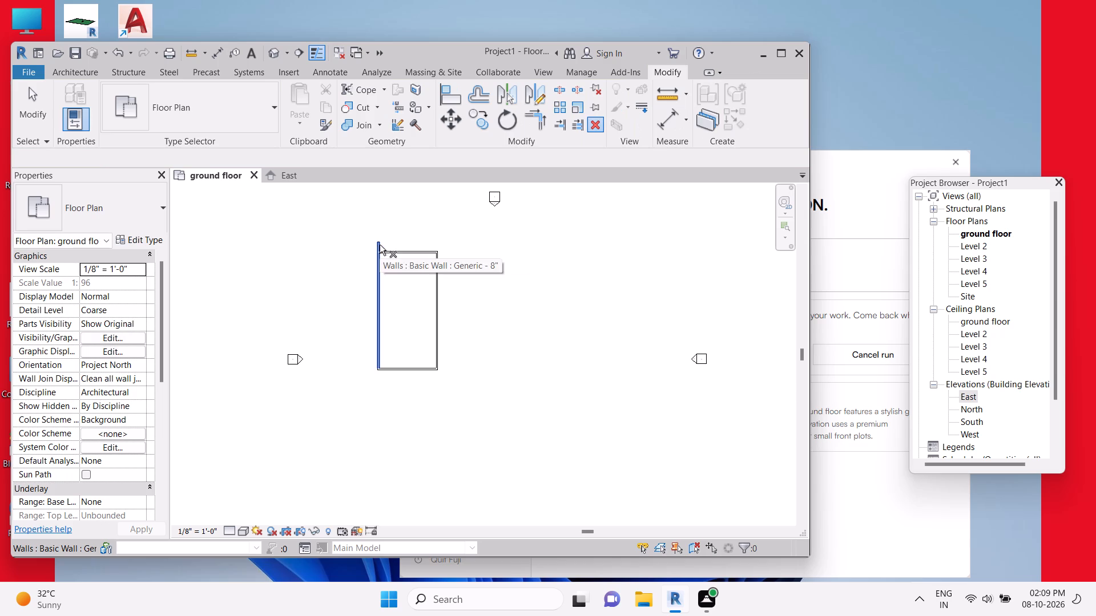
left_click(381, 244)
left_click(376, 246)
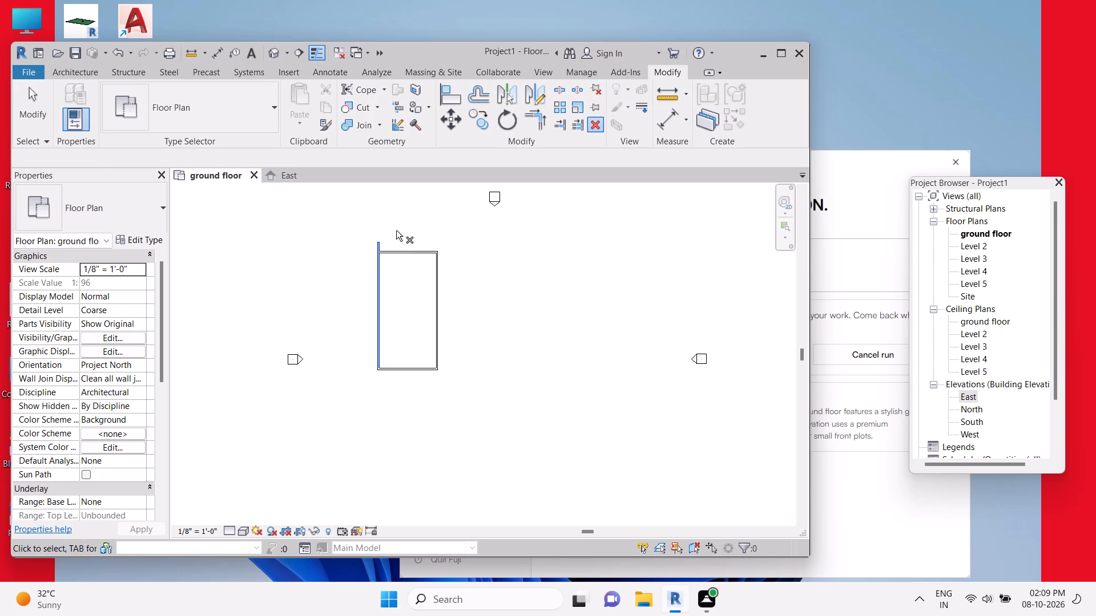
key("Delete")
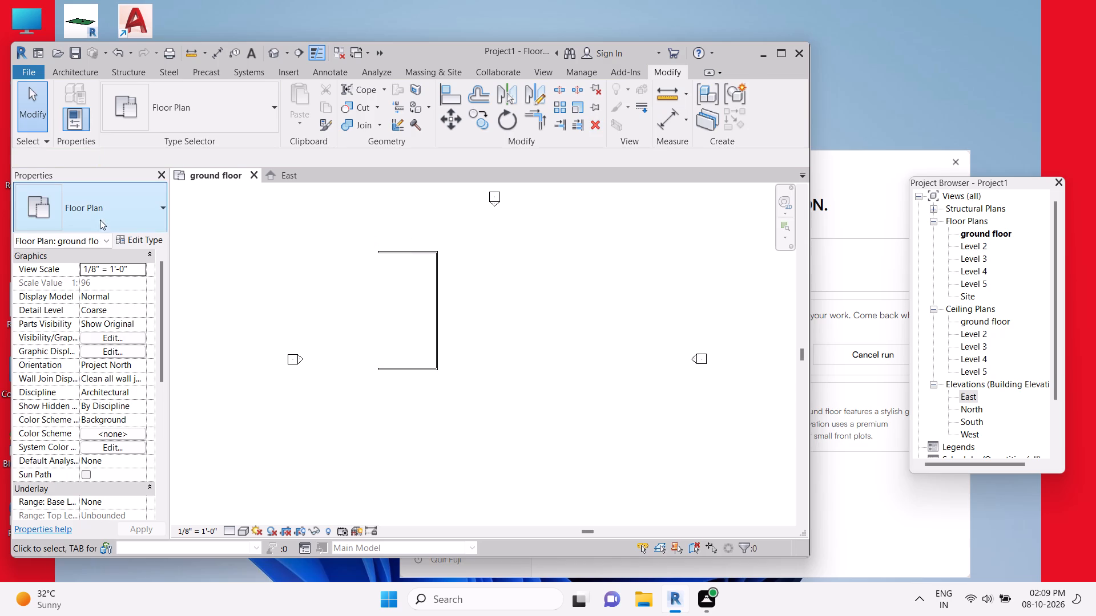
Redraw the west wall as Basic Wall Generic - 8" from the rectangle's northwest corner to its southwest corner.
left_click(64, 74)
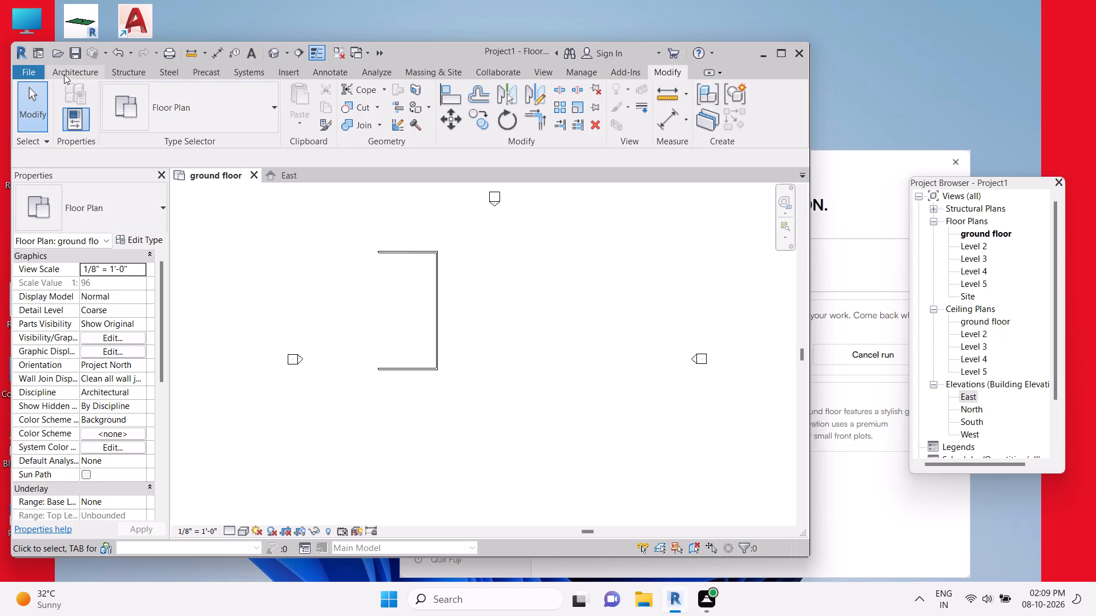
left_click(73, 102)
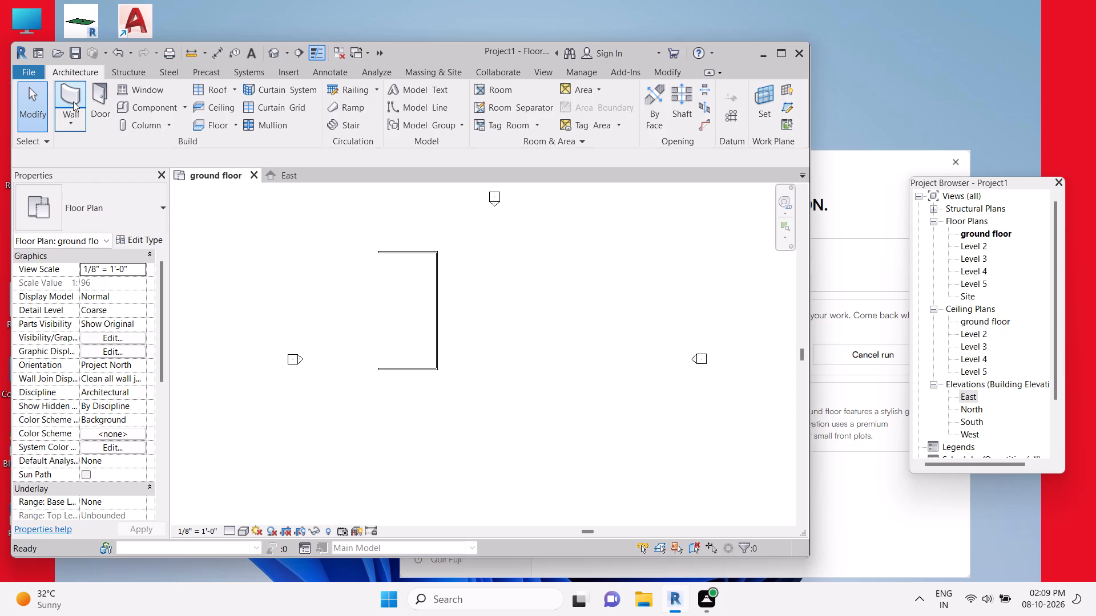
left_click(100, 216)
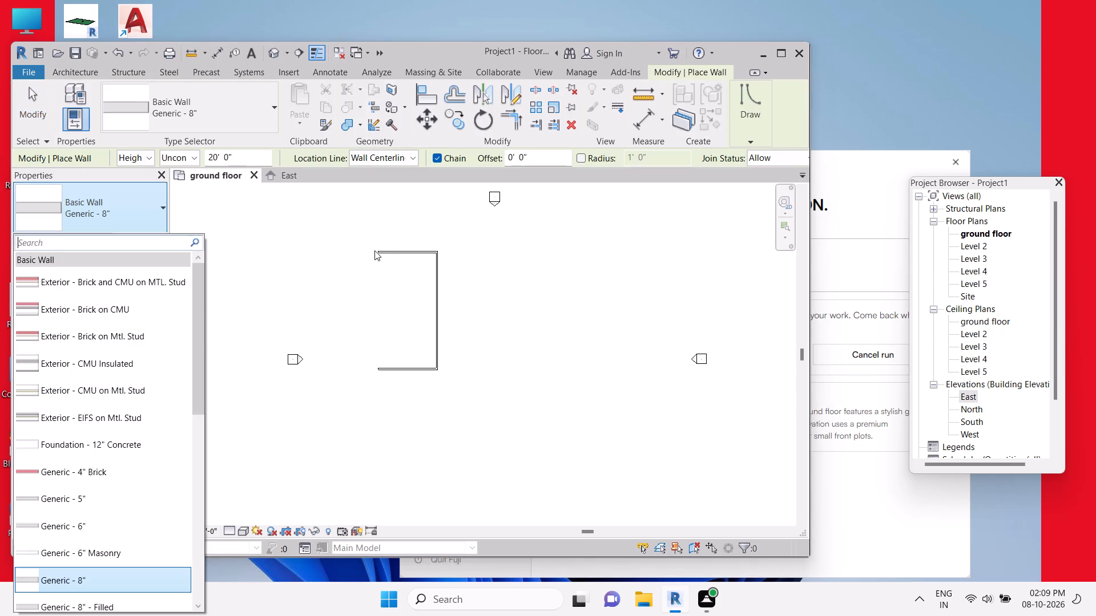
left_click_drag(377, 251, 362, 337)
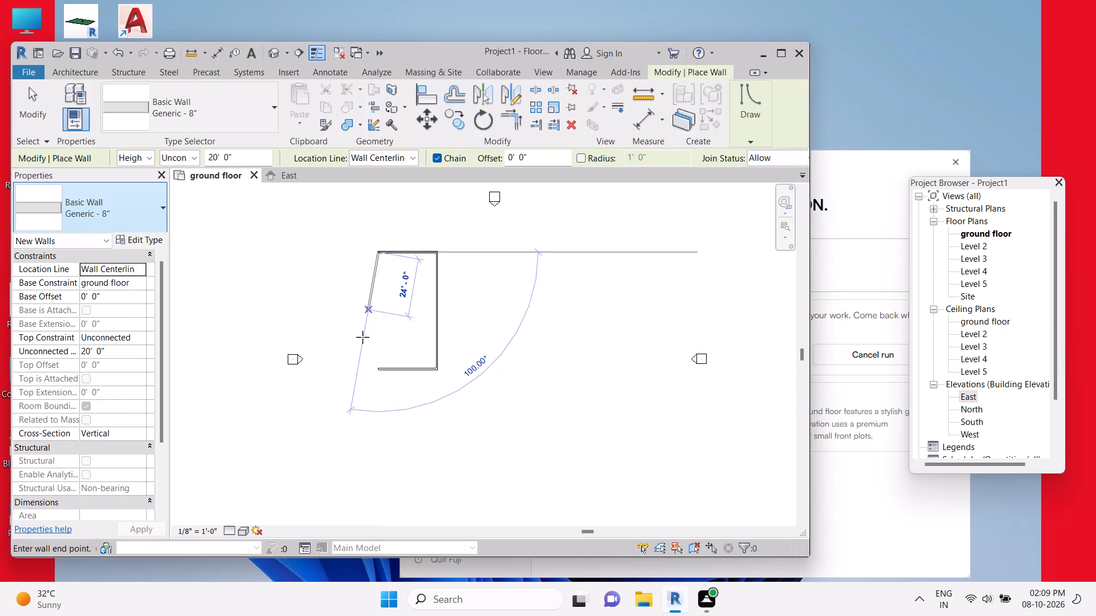
left_click_drag(362, 337, 372, 366)
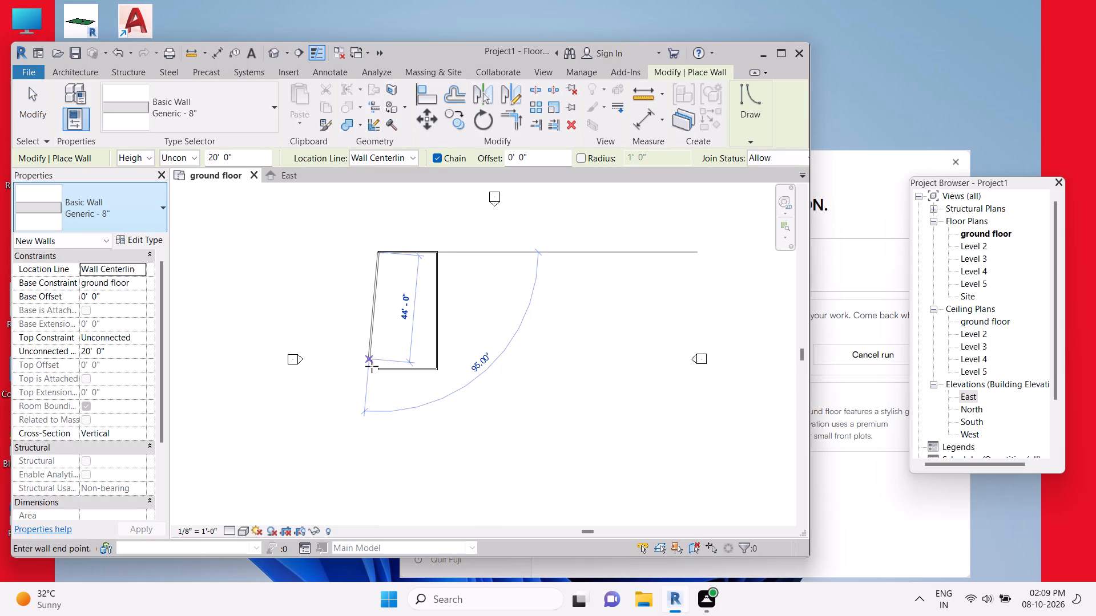
left_click_drag(372, 366, 374, 372)
left_click(374, 373)
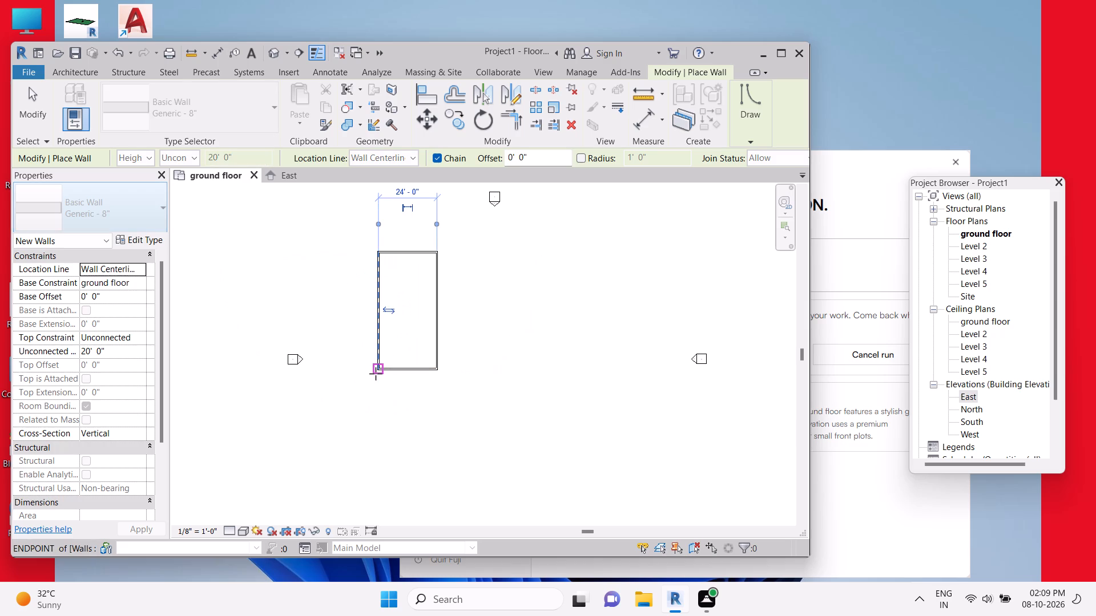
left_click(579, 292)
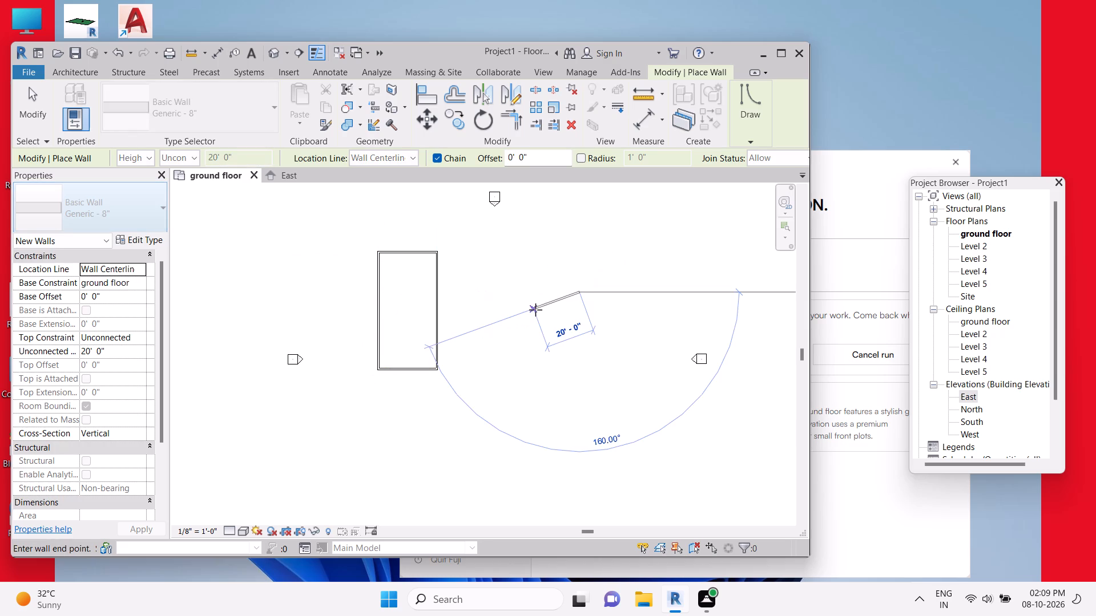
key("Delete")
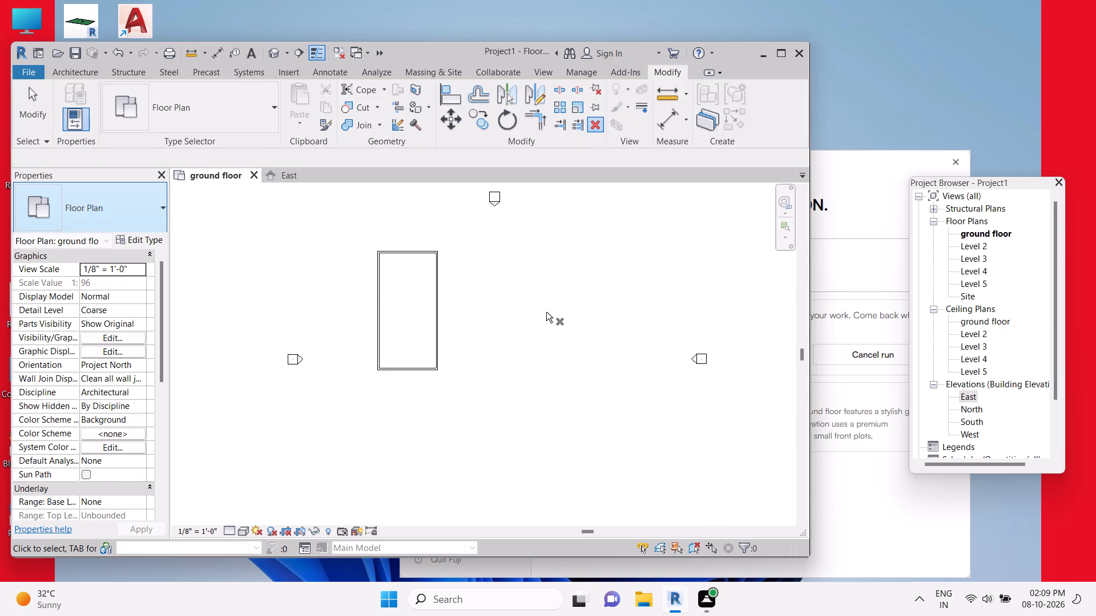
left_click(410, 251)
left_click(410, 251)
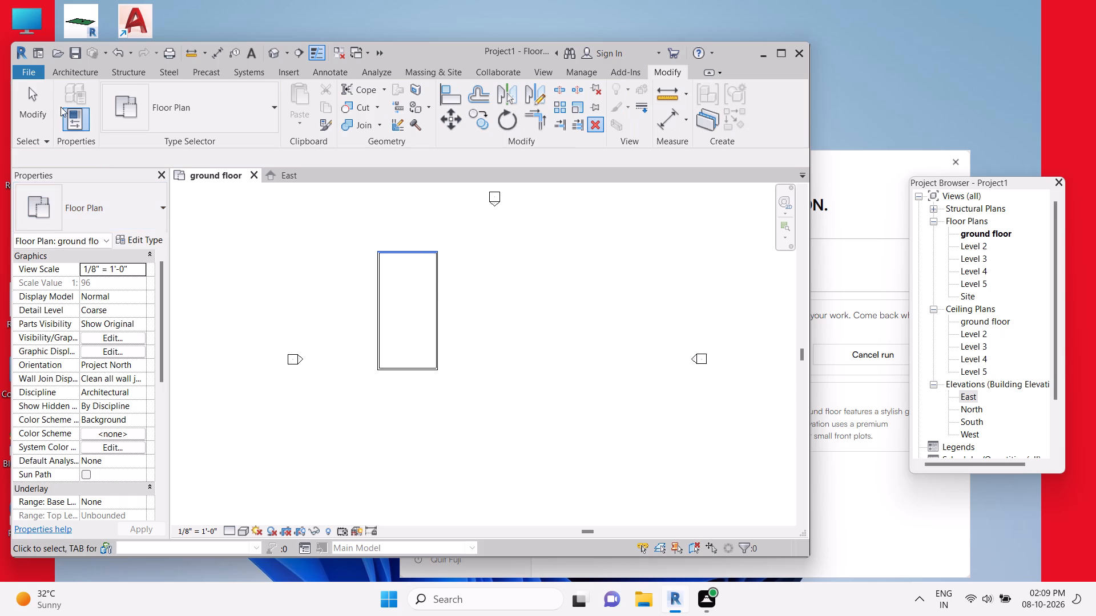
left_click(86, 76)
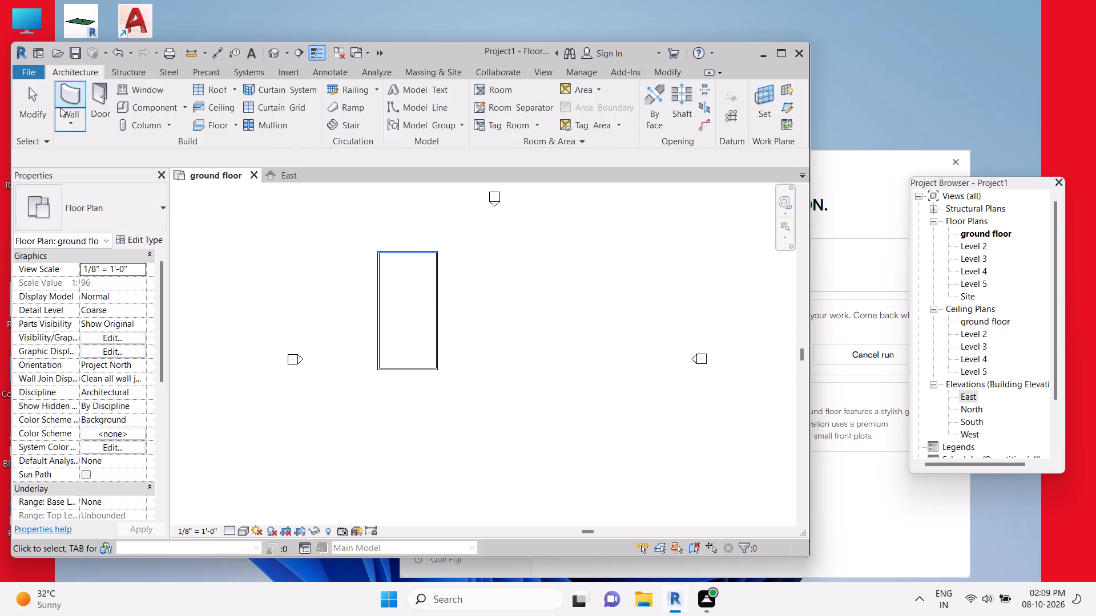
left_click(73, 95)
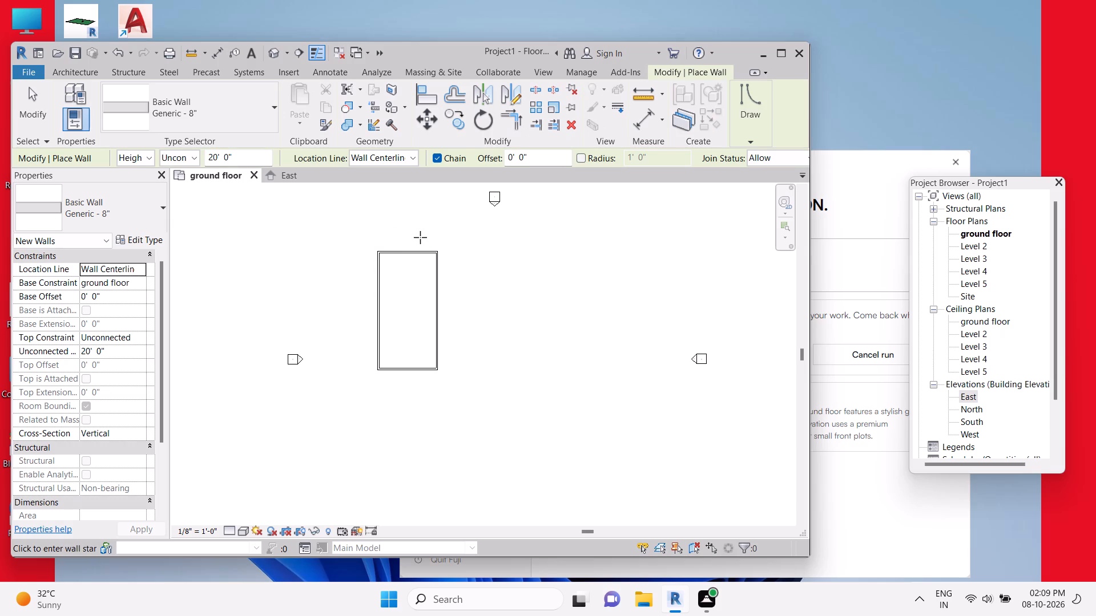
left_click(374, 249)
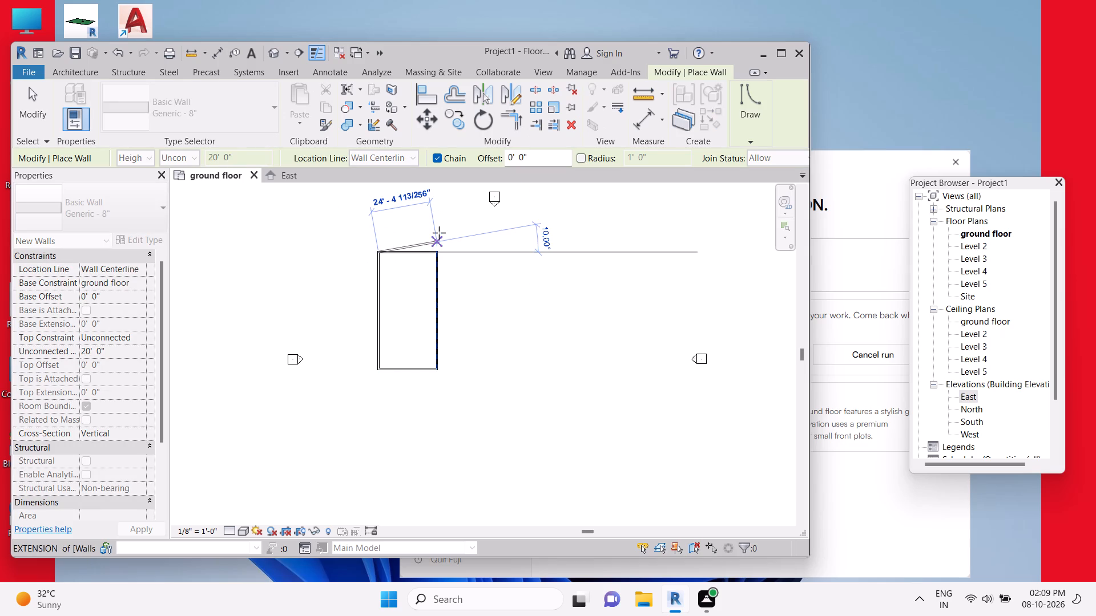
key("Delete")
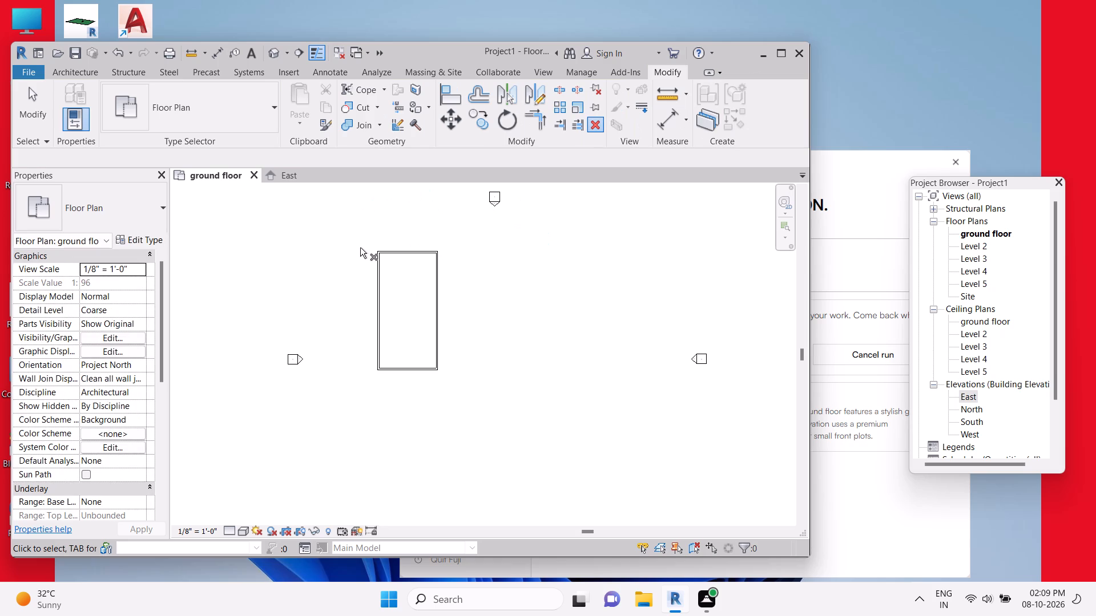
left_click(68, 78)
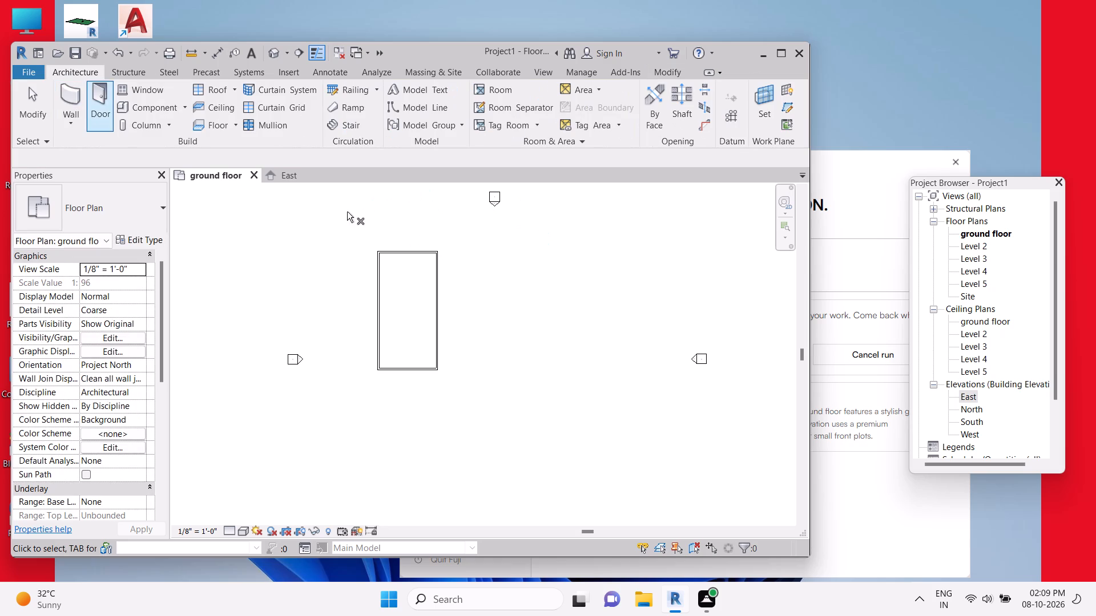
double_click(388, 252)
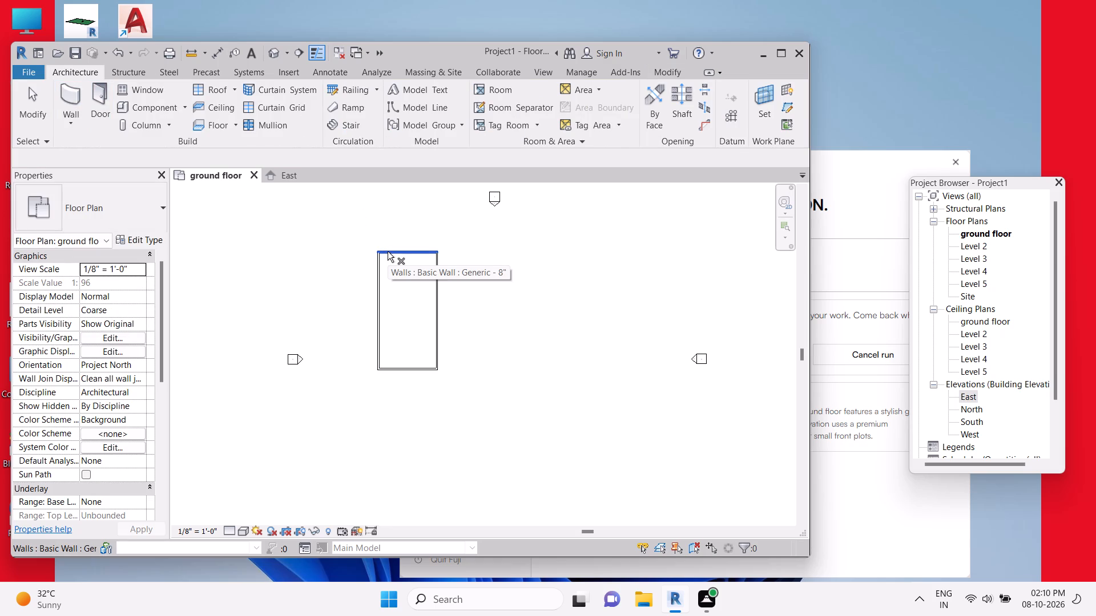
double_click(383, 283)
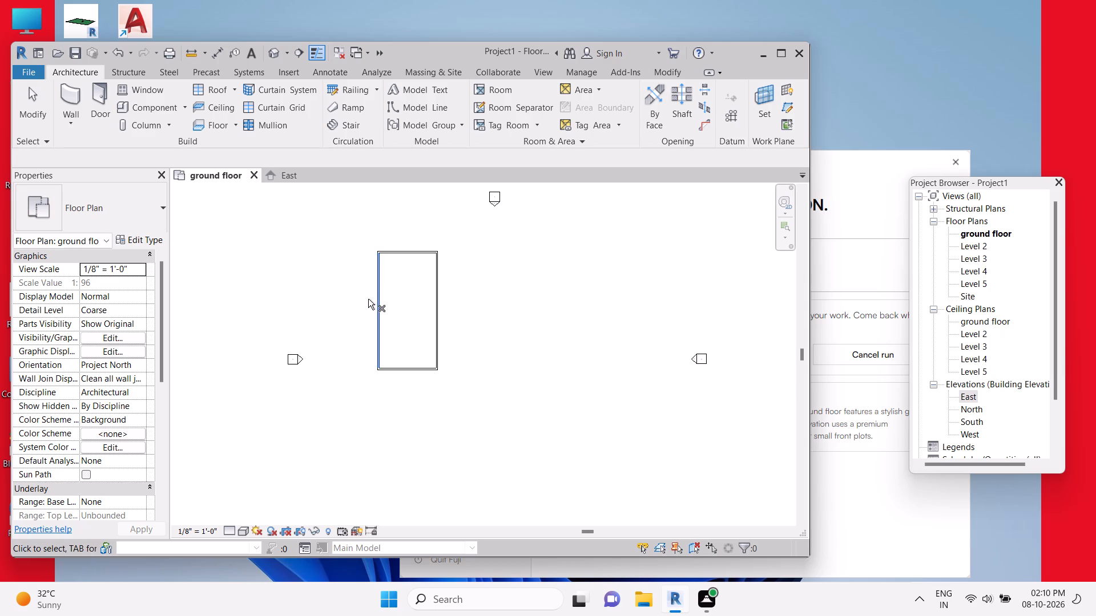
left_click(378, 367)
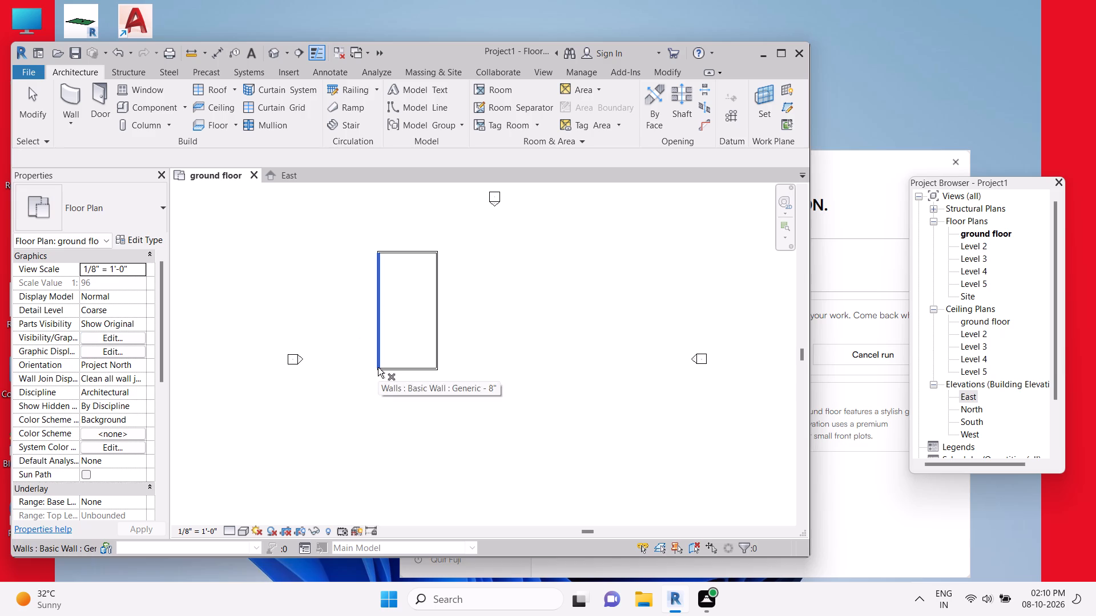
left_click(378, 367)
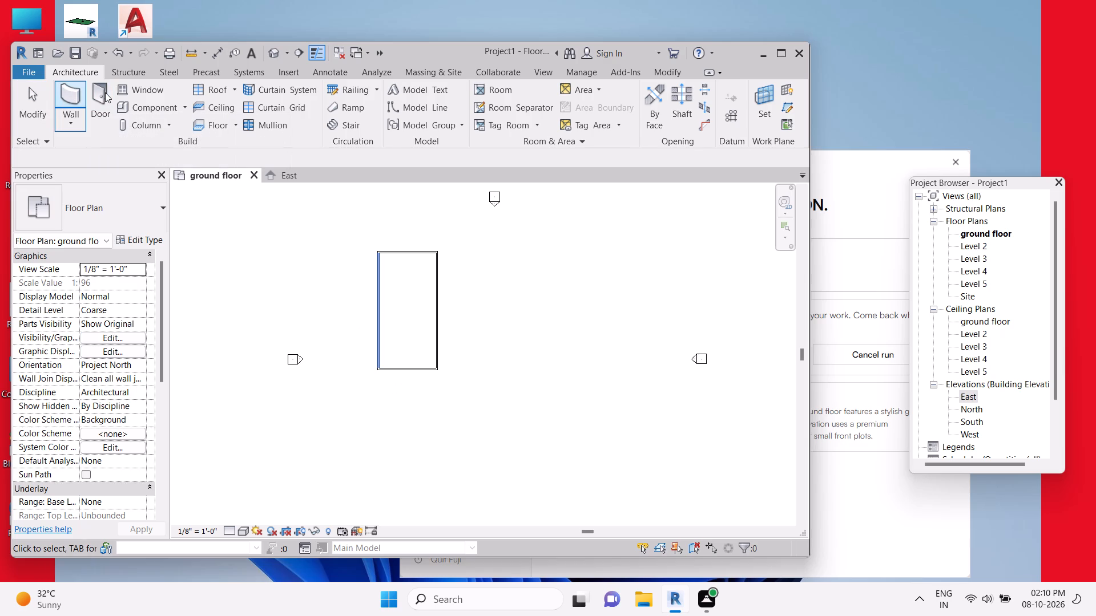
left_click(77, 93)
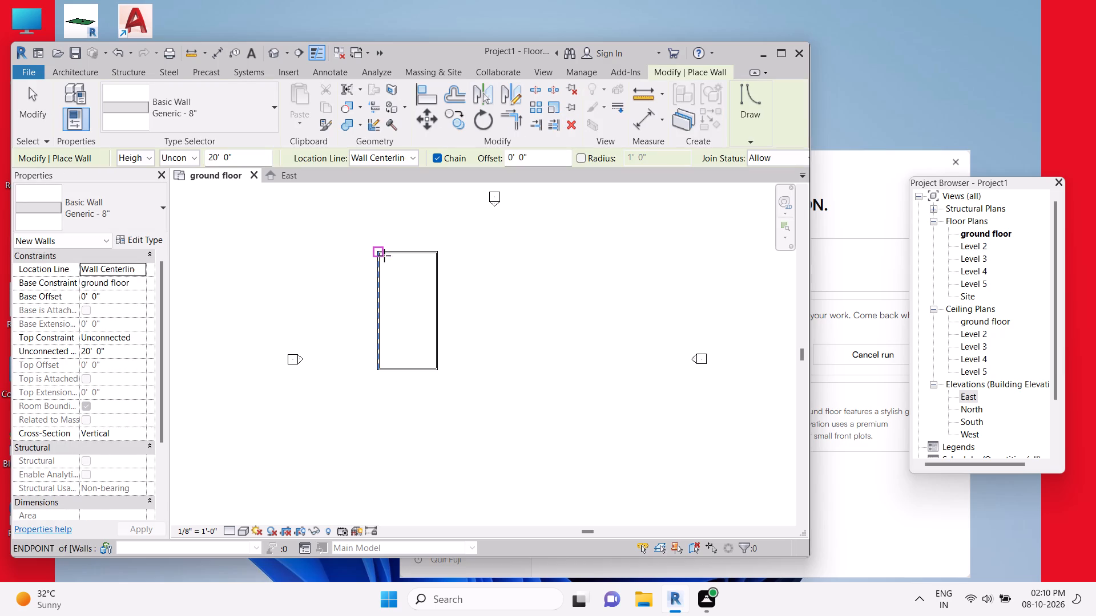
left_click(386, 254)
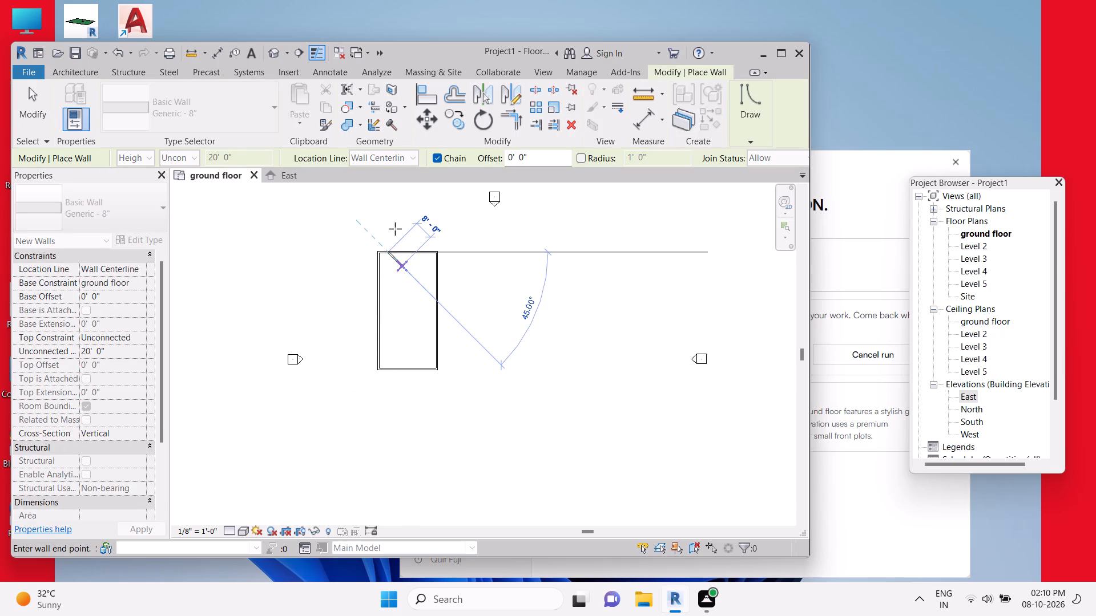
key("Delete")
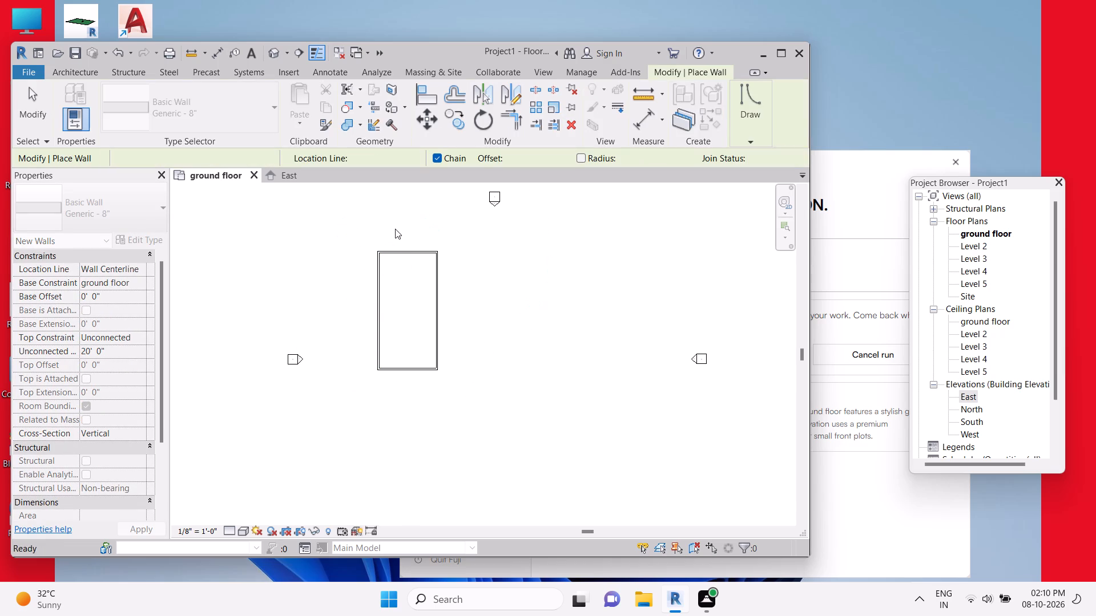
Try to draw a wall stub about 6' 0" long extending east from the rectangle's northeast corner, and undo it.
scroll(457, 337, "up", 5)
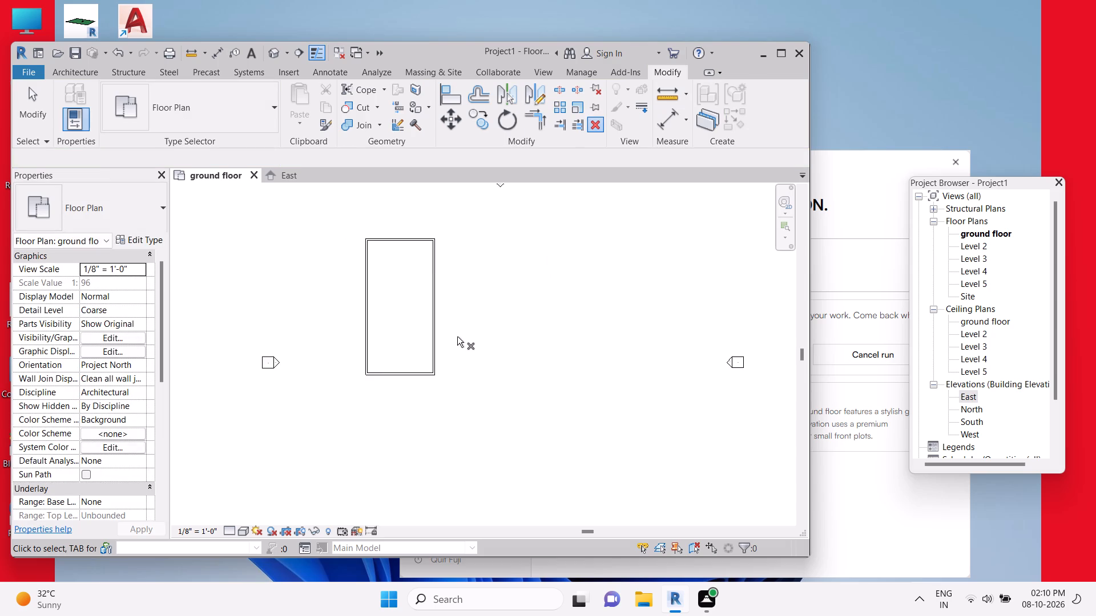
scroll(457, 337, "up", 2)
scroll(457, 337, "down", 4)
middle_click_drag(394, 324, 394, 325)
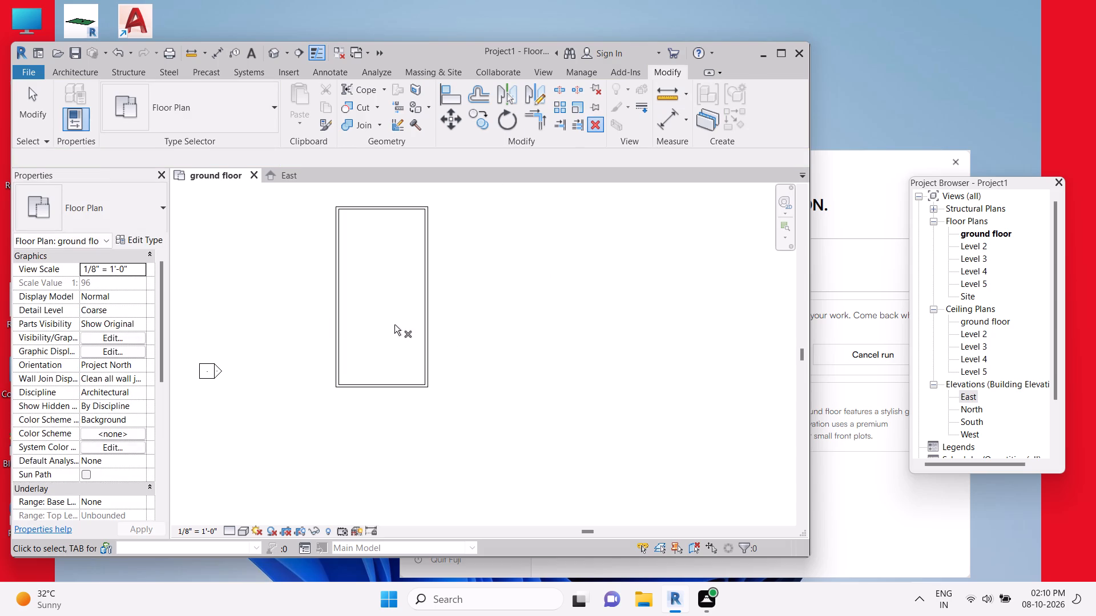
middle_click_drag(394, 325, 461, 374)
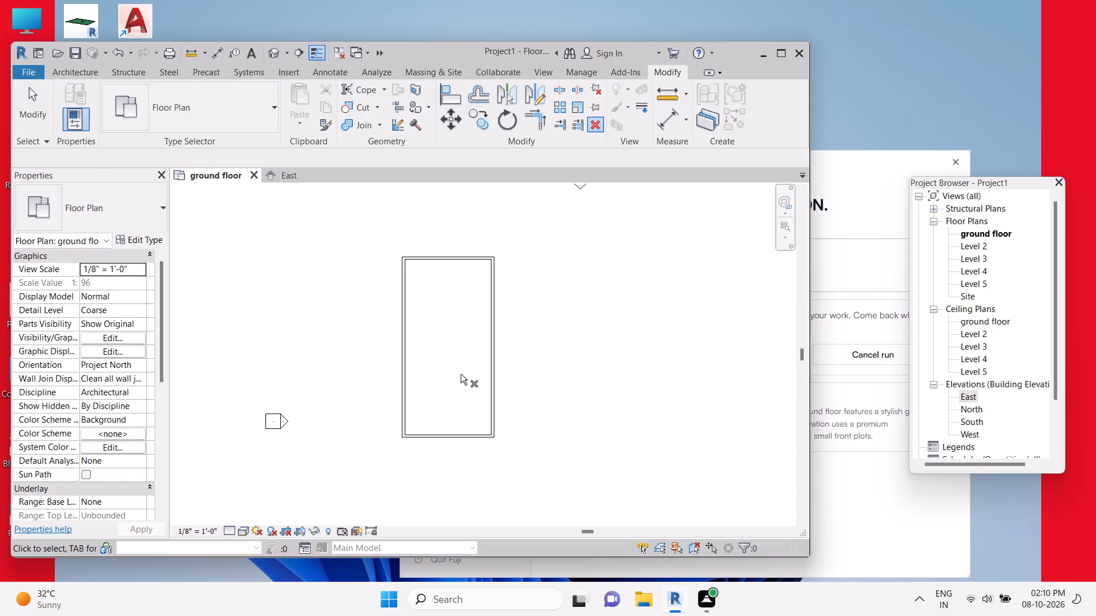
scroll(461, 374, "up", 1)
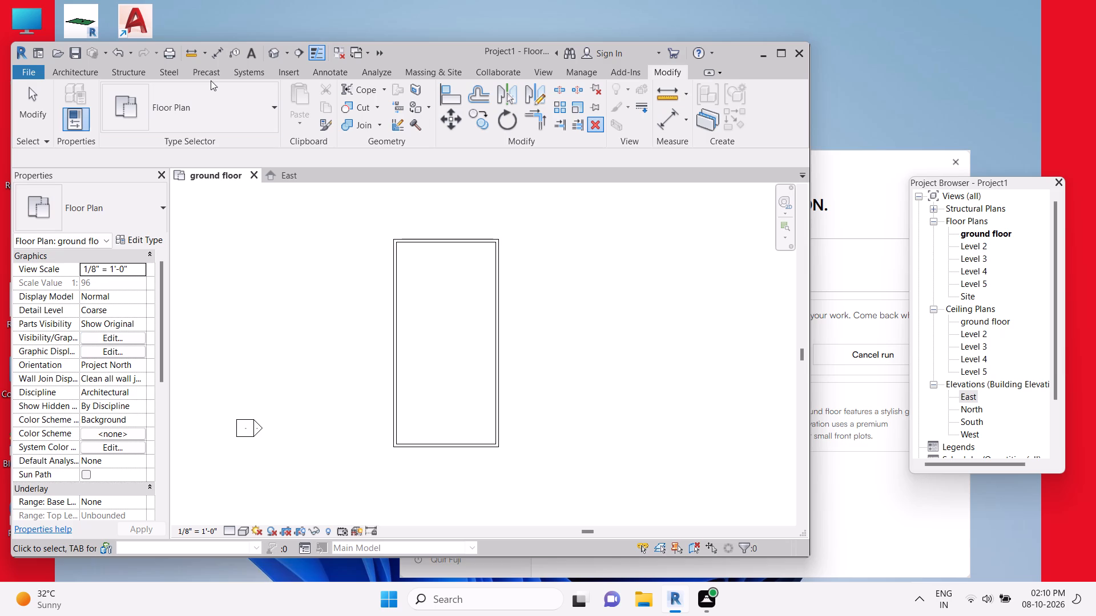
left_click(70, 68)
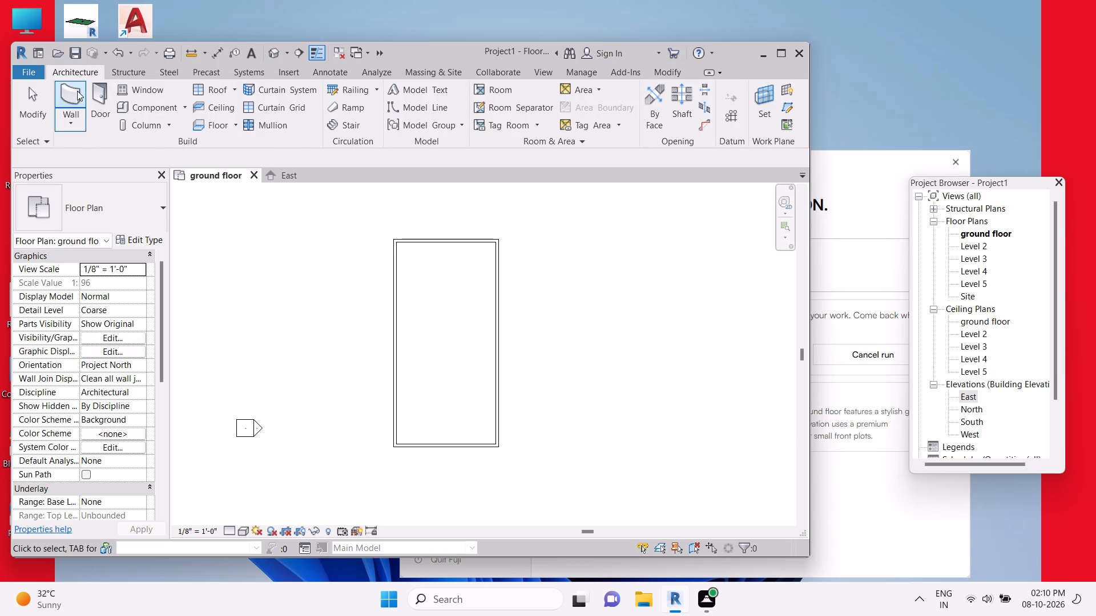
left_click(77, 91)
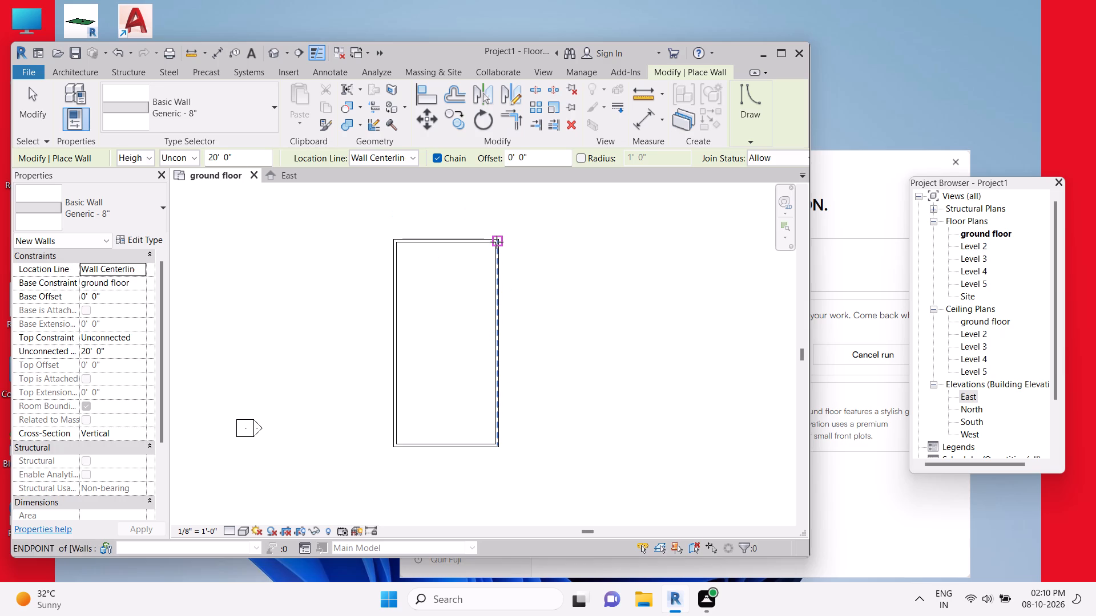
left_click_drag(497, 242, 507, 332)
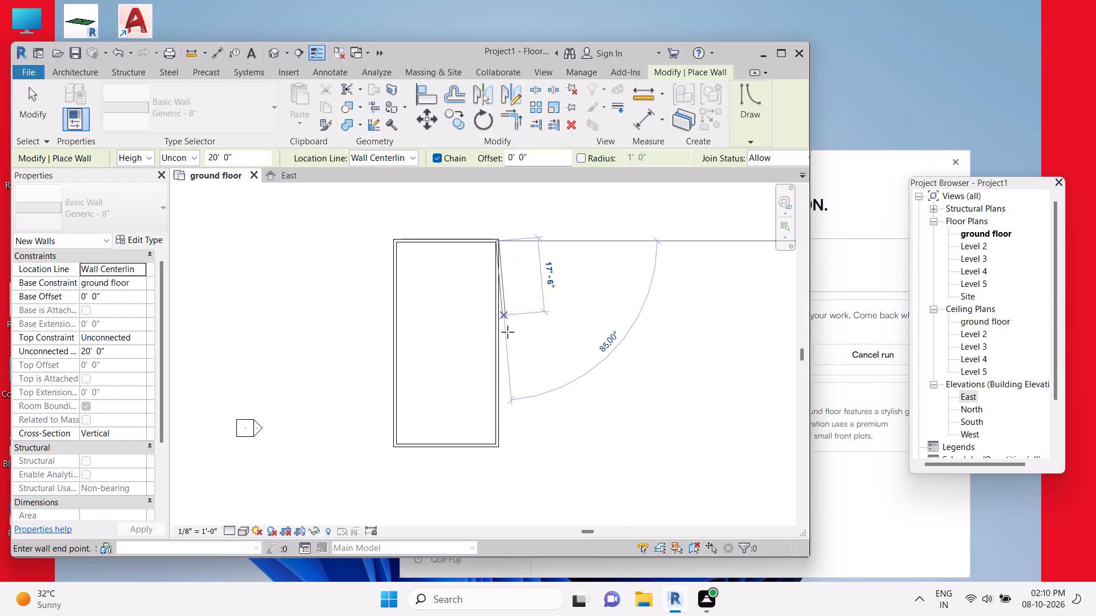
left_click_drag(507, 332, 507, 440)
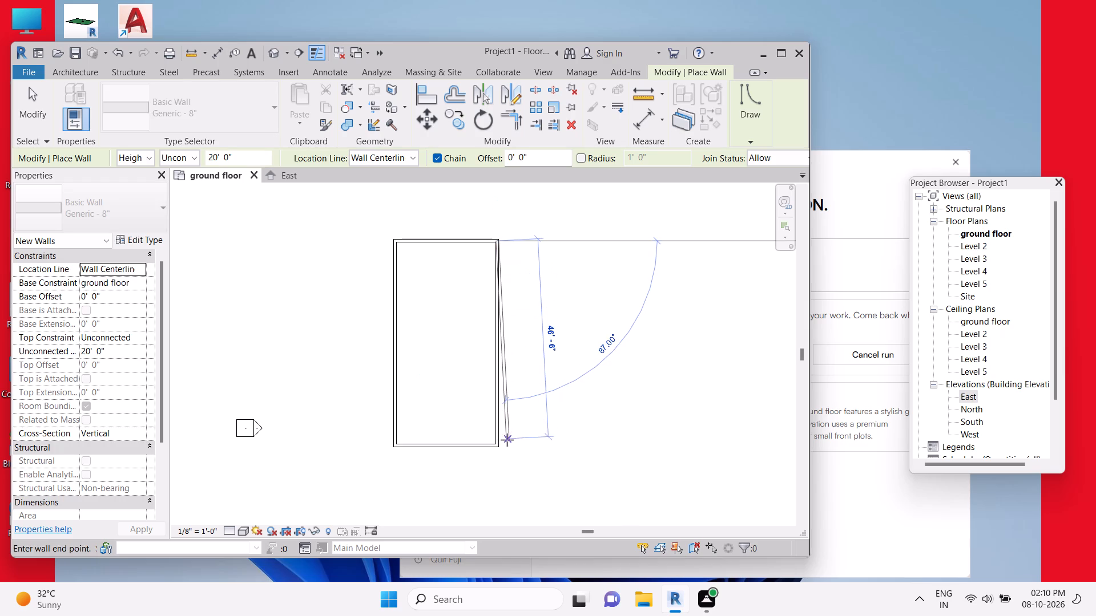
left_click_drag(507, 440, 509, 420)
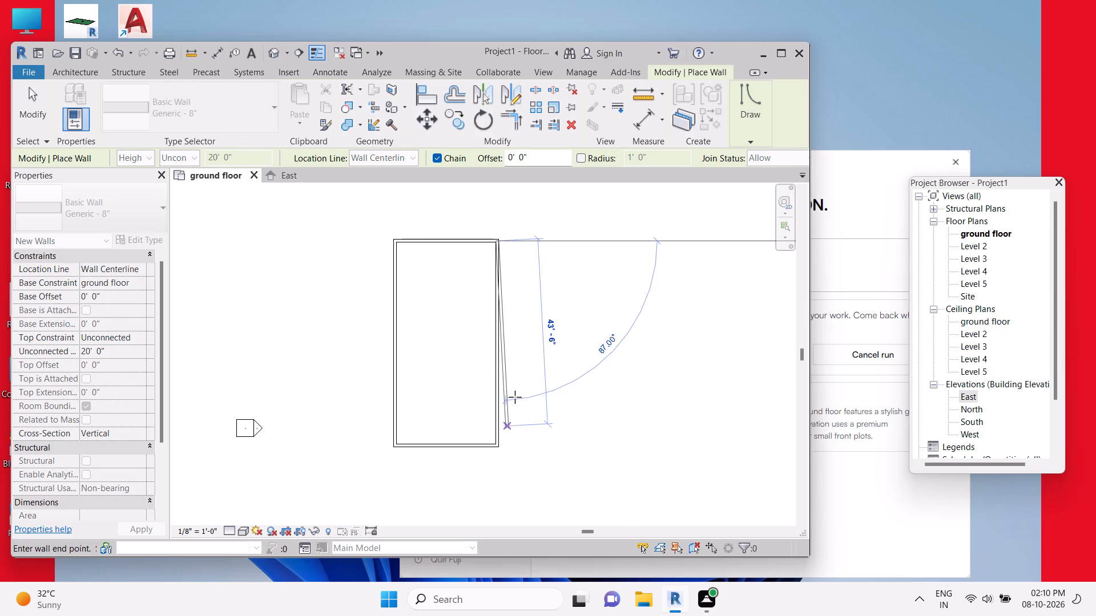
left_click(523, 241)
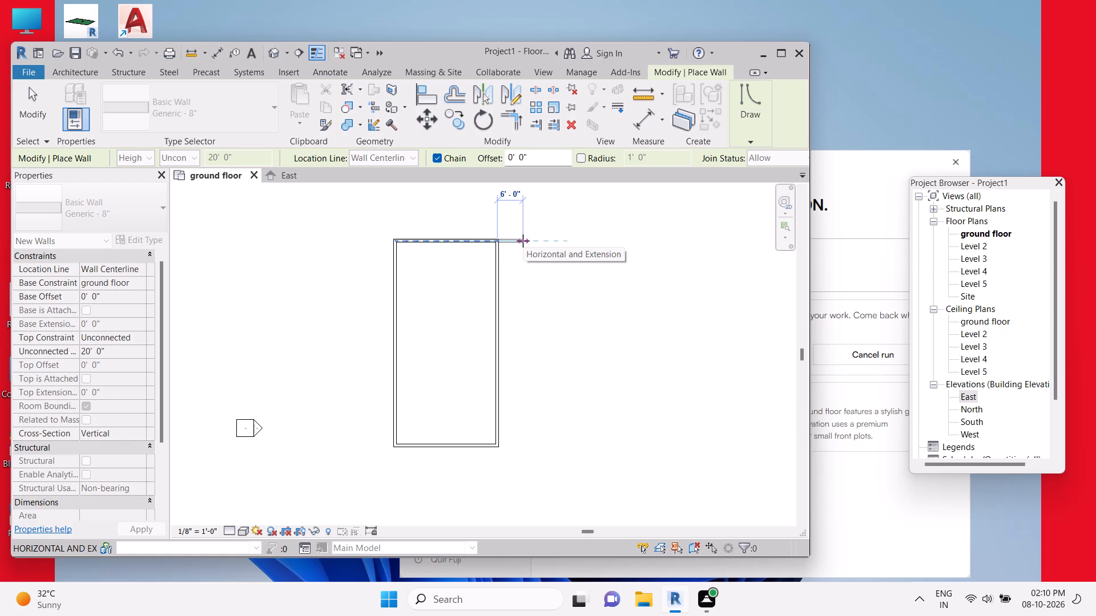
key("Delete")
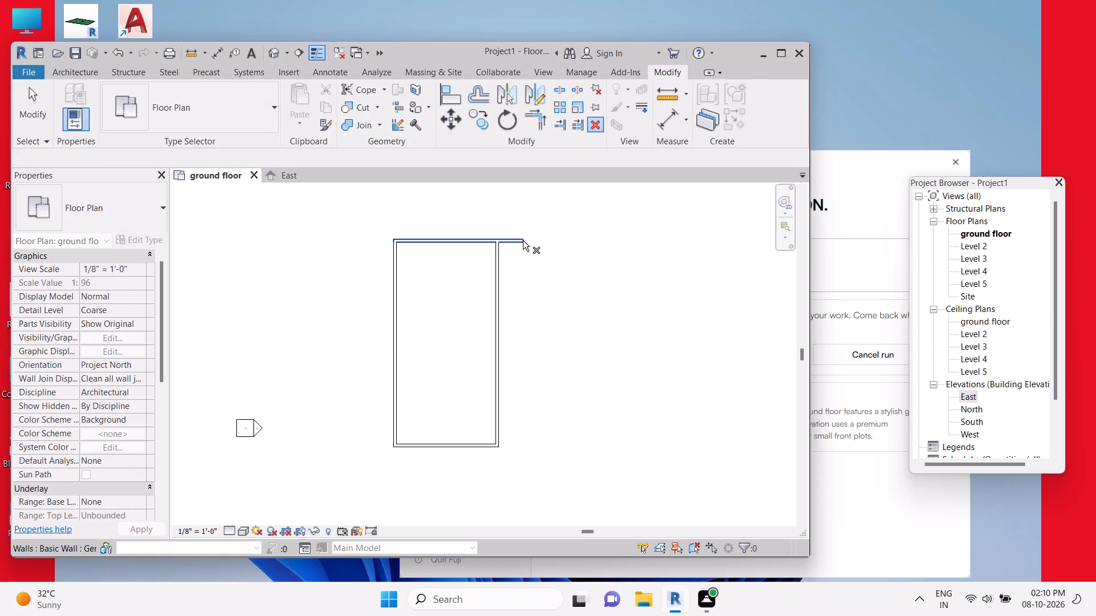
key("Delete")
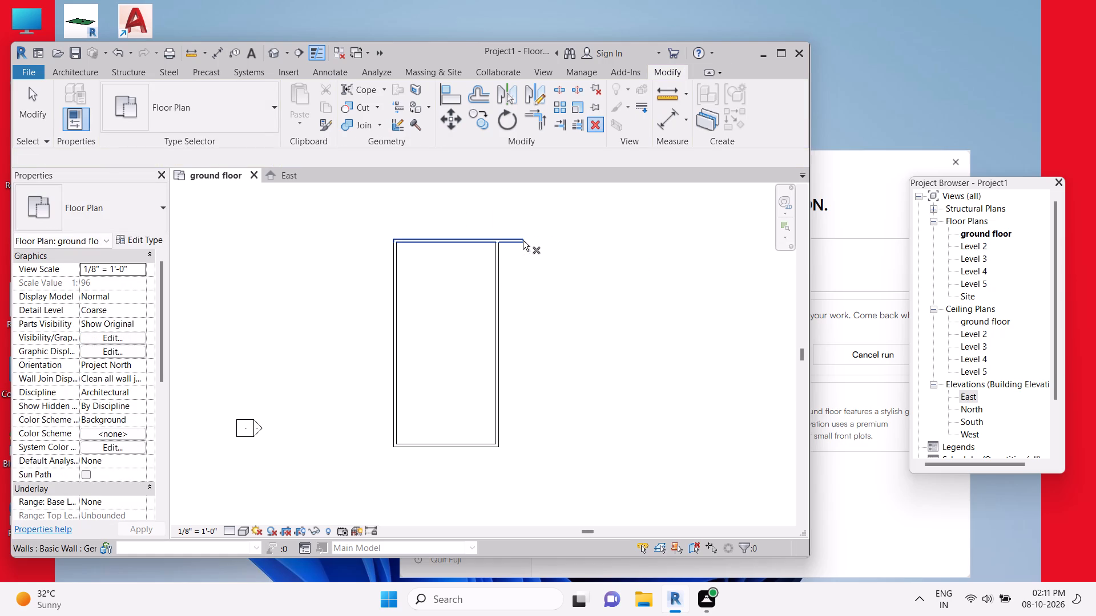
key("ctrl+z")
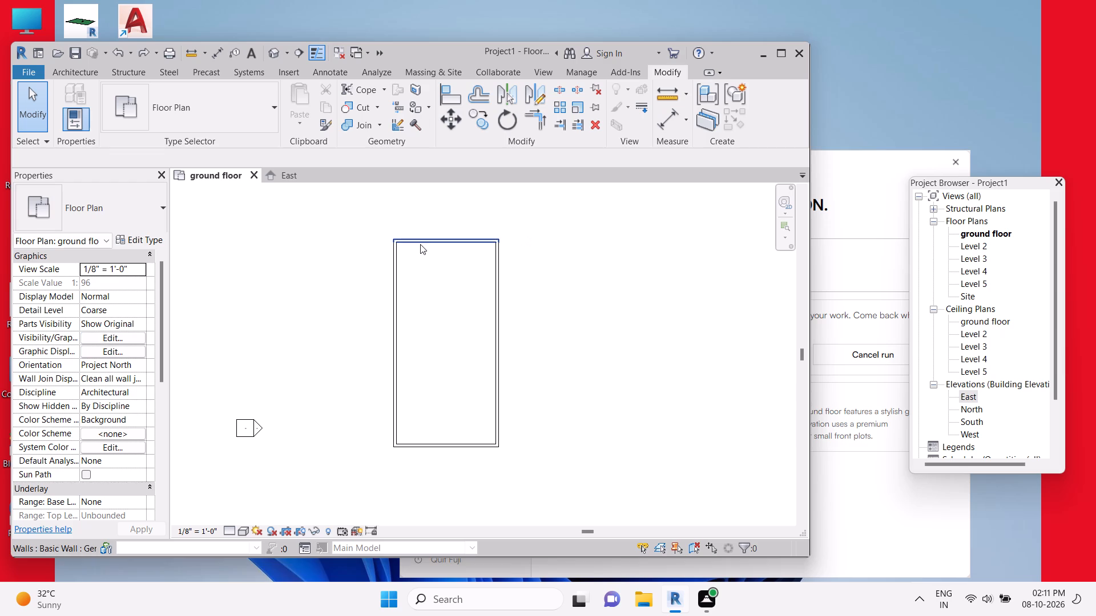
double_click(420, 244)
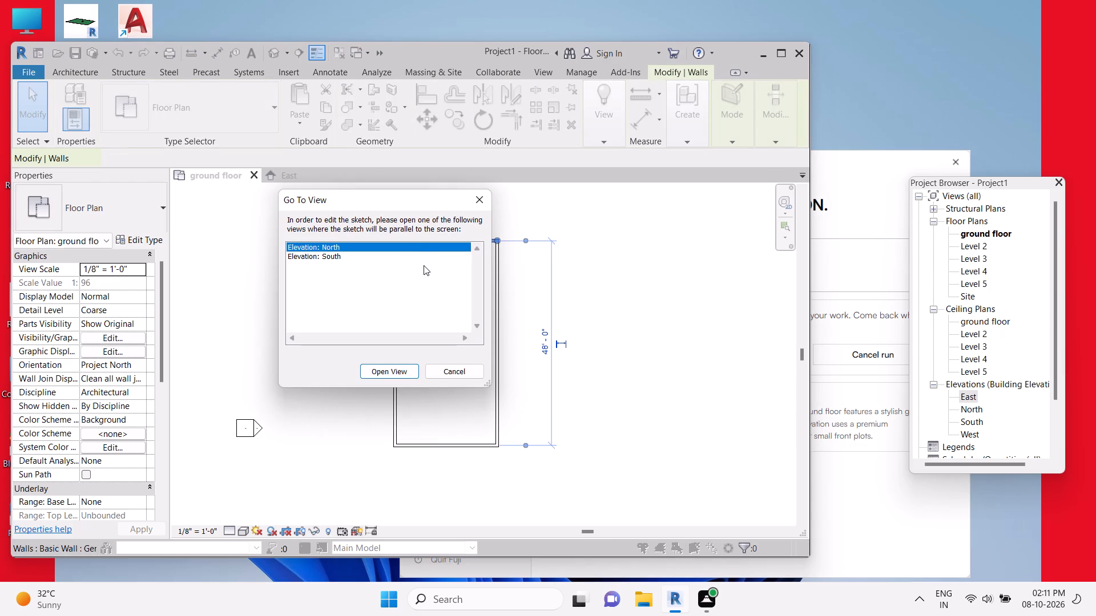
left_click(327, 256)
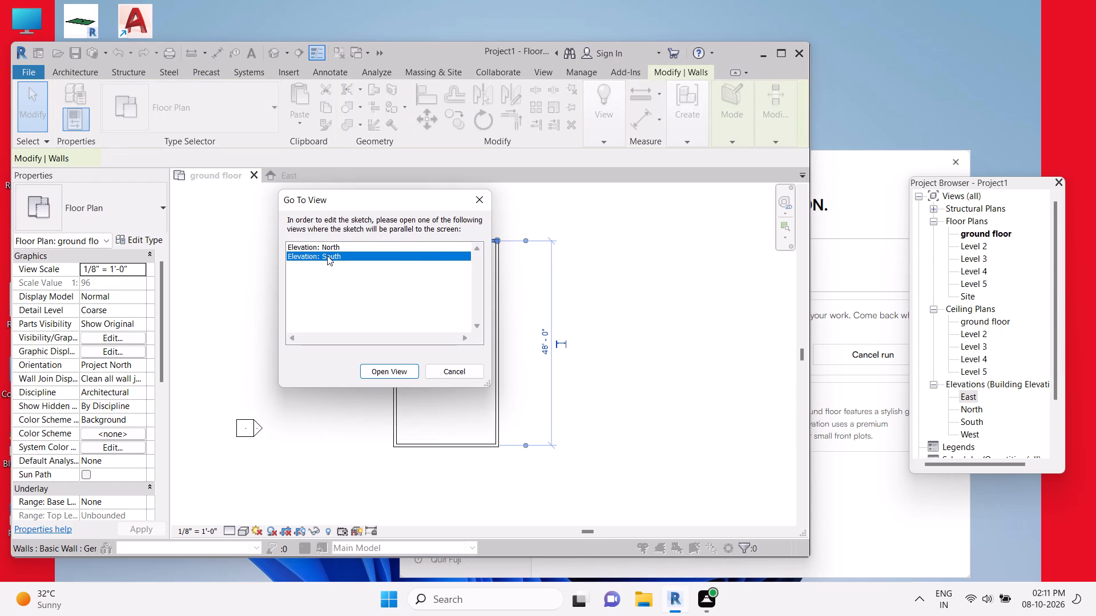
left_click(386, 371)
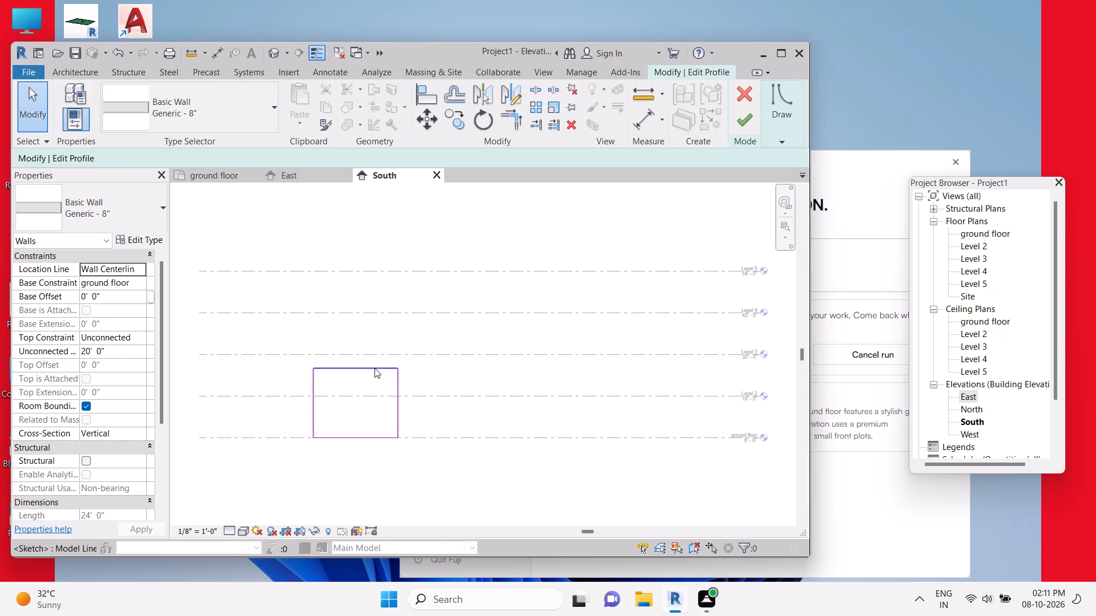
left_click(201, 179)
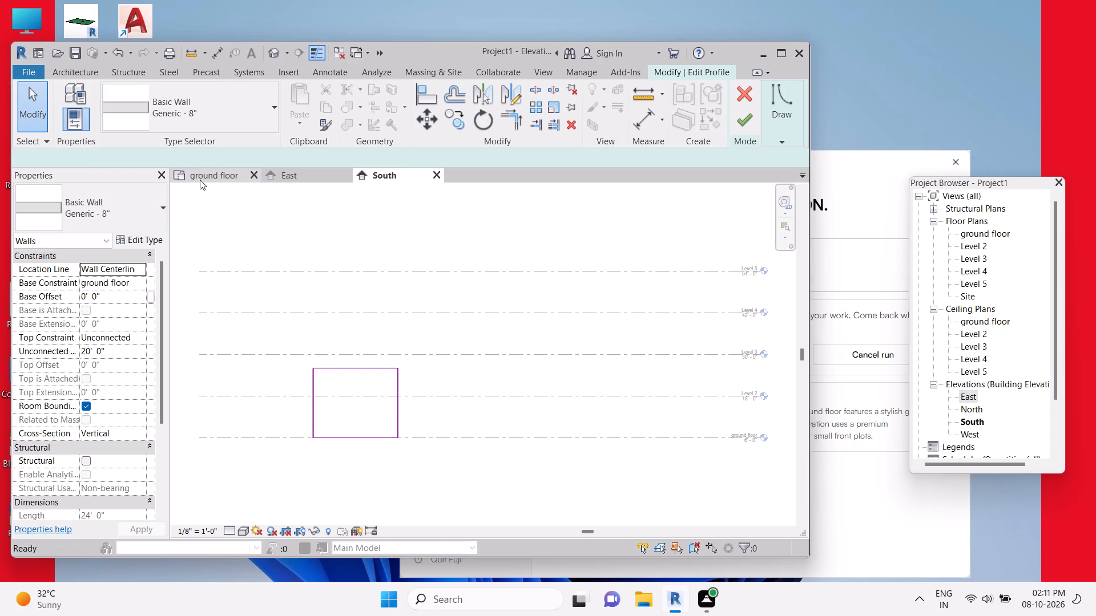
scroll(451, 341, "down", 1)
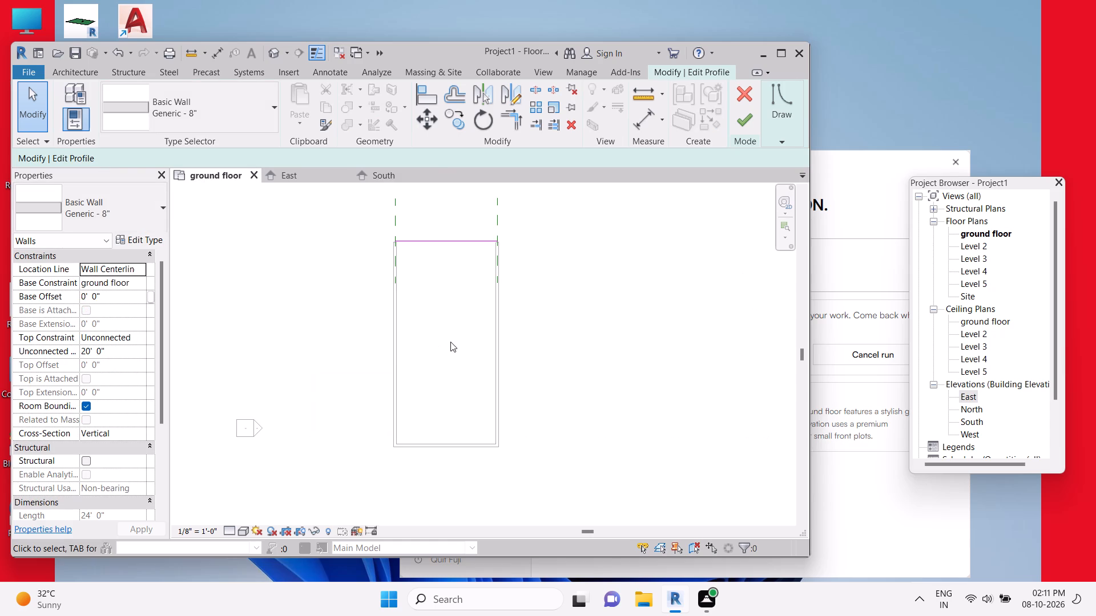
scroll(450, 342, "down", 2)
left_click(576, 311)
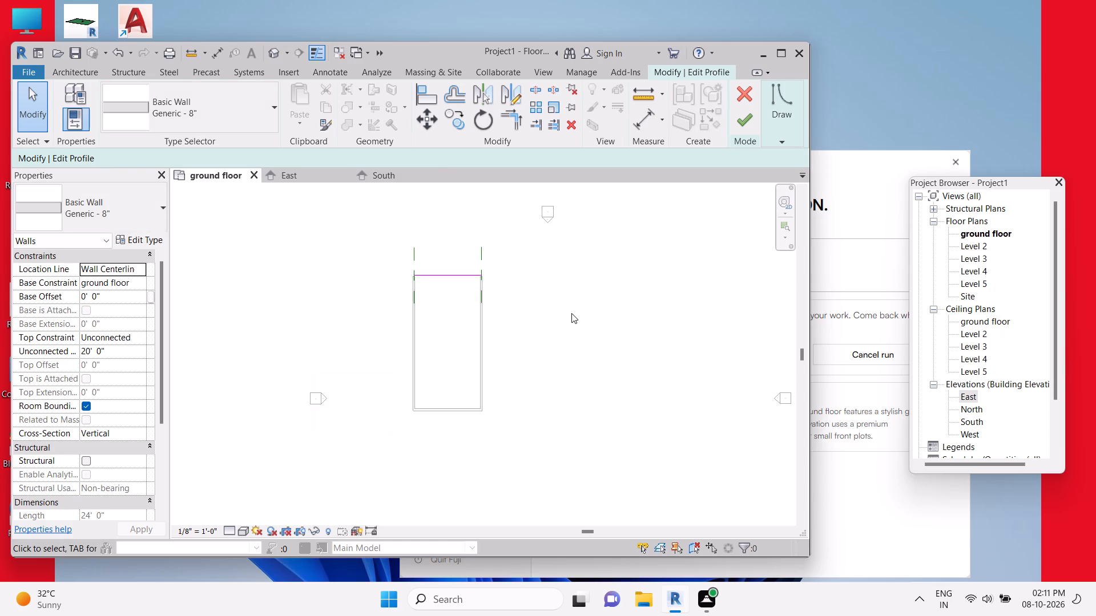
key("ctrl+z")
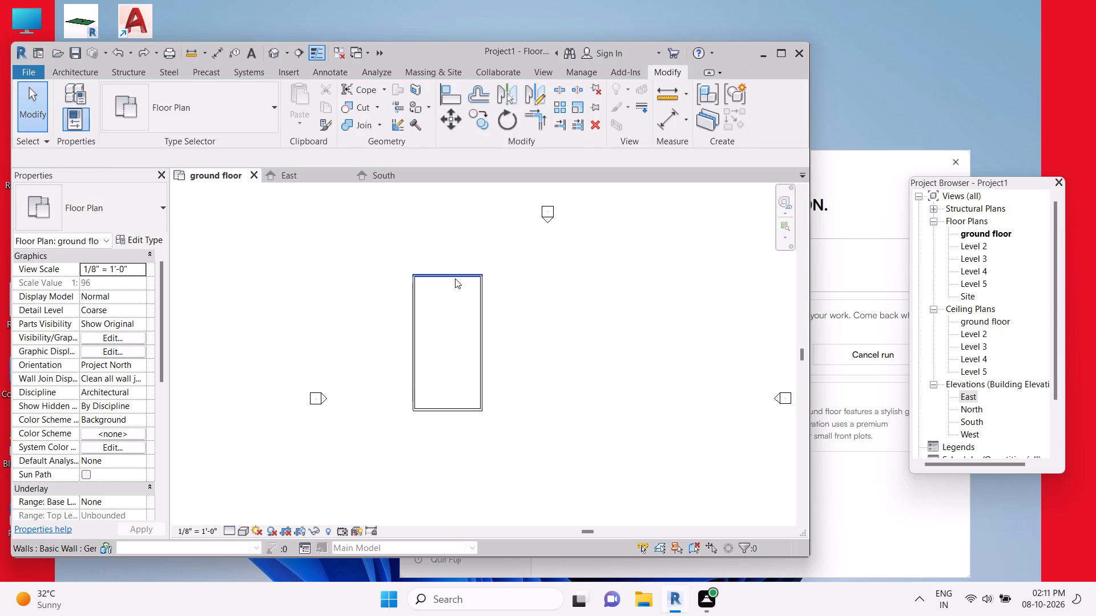
Move the rectangle's north wall by setting its distance from the south wall to 50' 0".
left_click(458, 277)
left_click(460, 263)
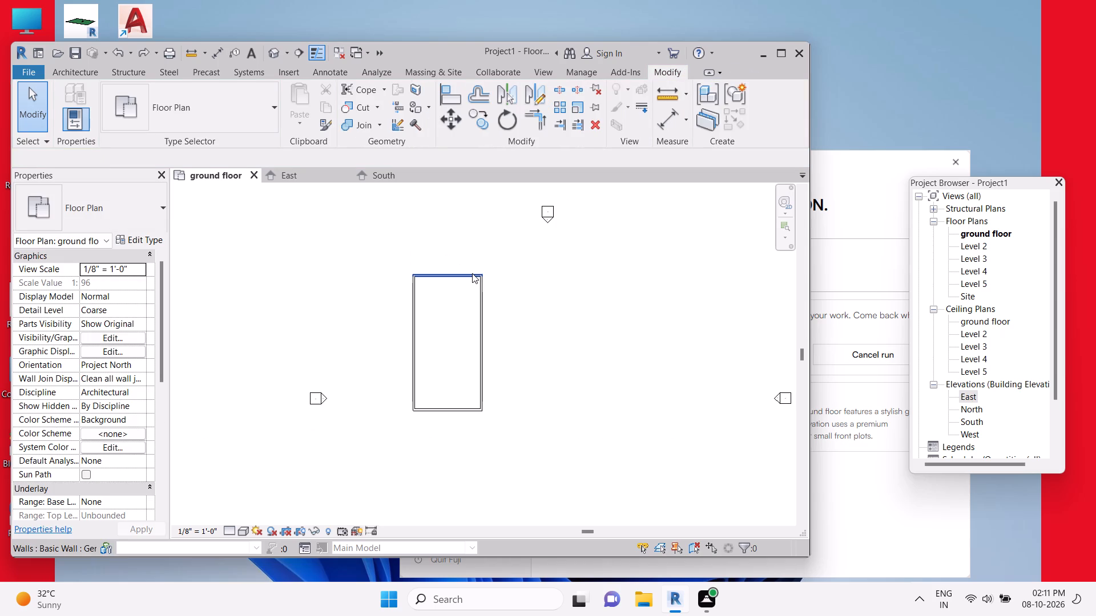
left_click(472, 273)
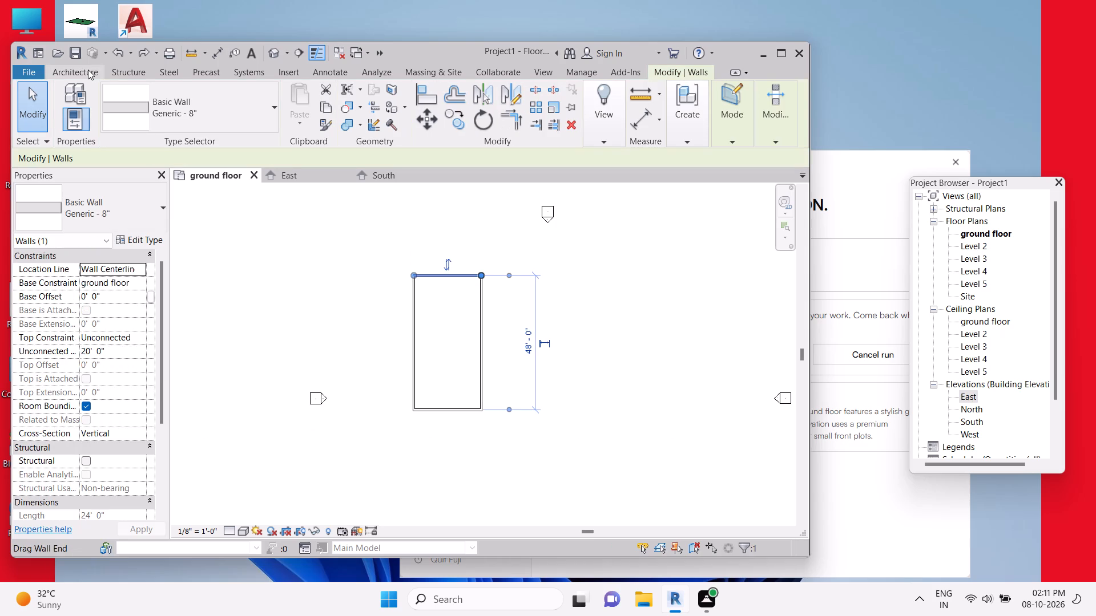
left_click(92, 68)
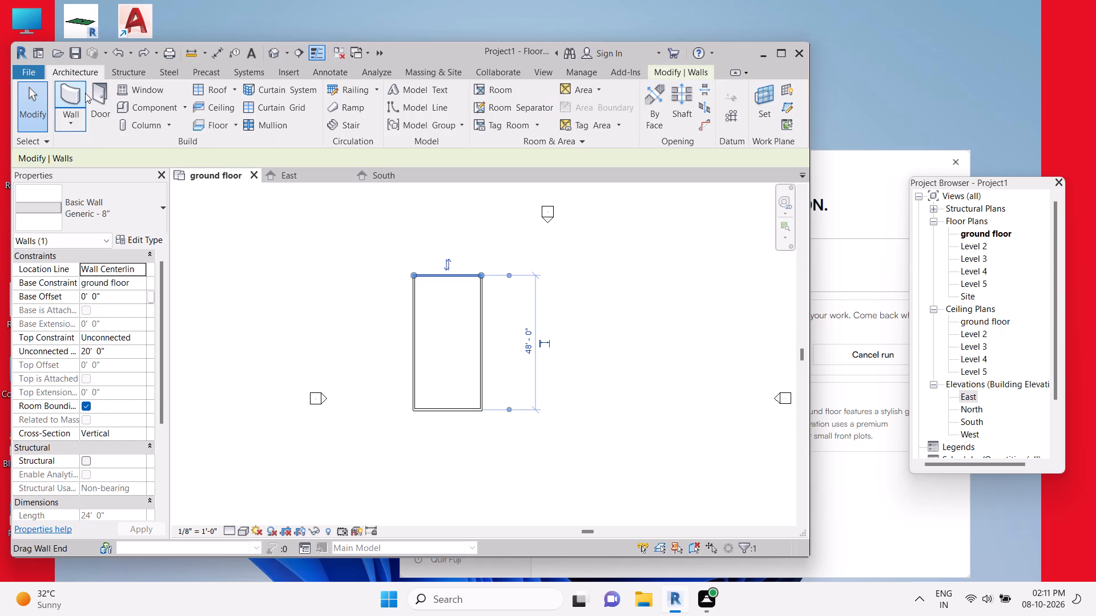
left_click(86, 92)
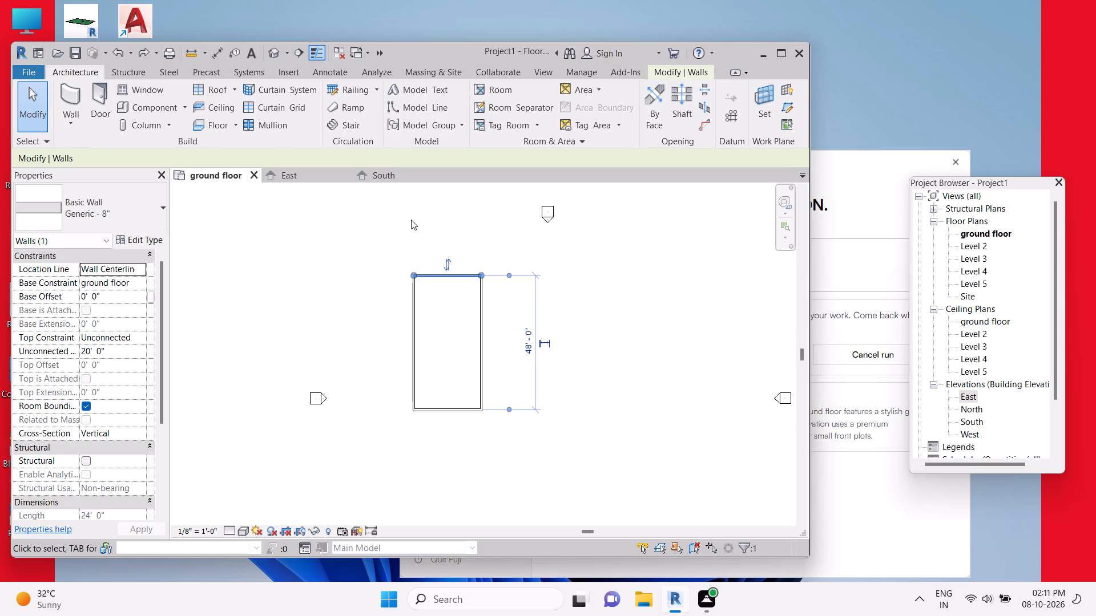
left_click(527, 346)
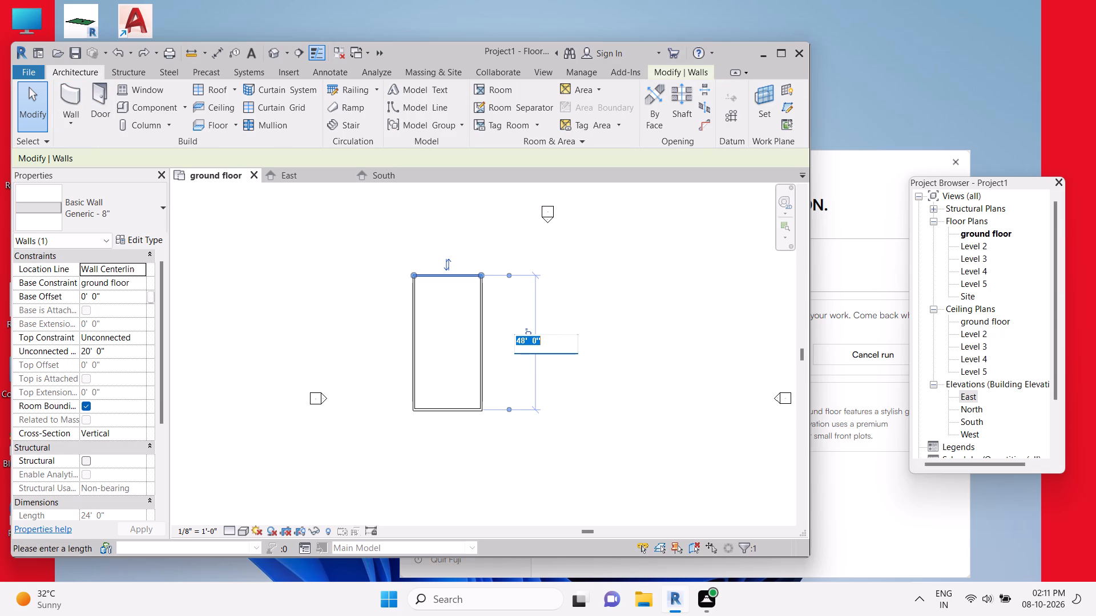
type("50")
double_click(580, 367)
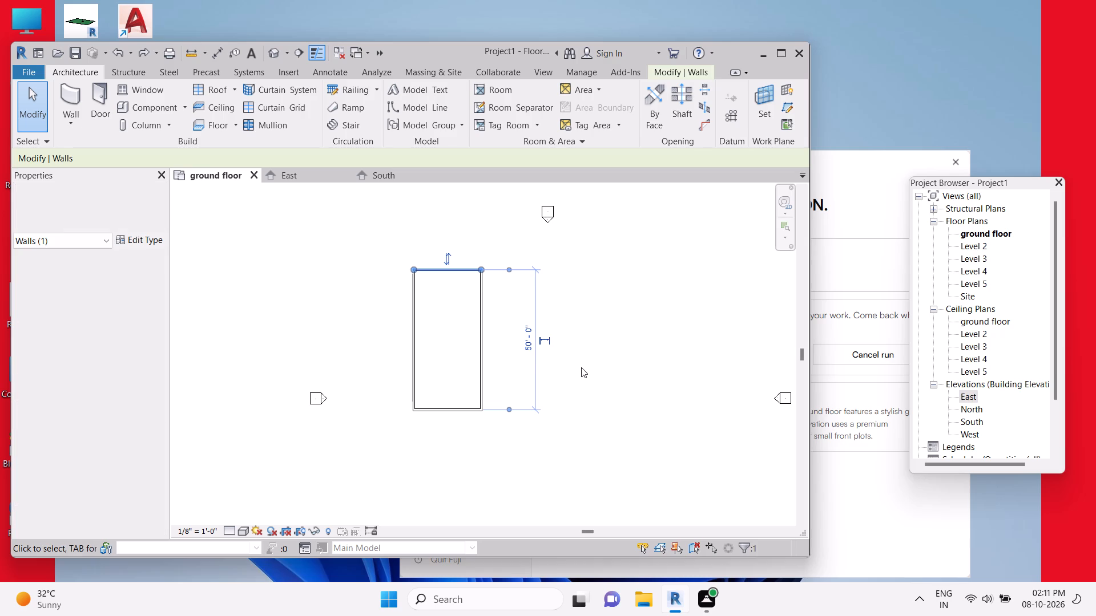
Move the rectangle's east wall by setting its distance from the west wall to 25' 0".
left_click(415, 265)
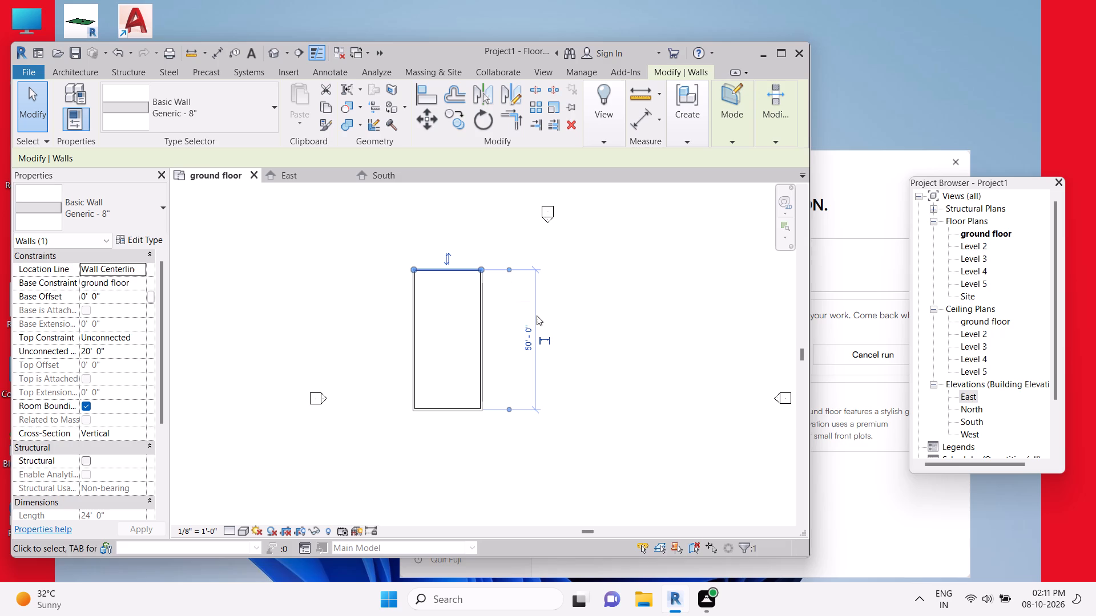
double_click(483, 386)
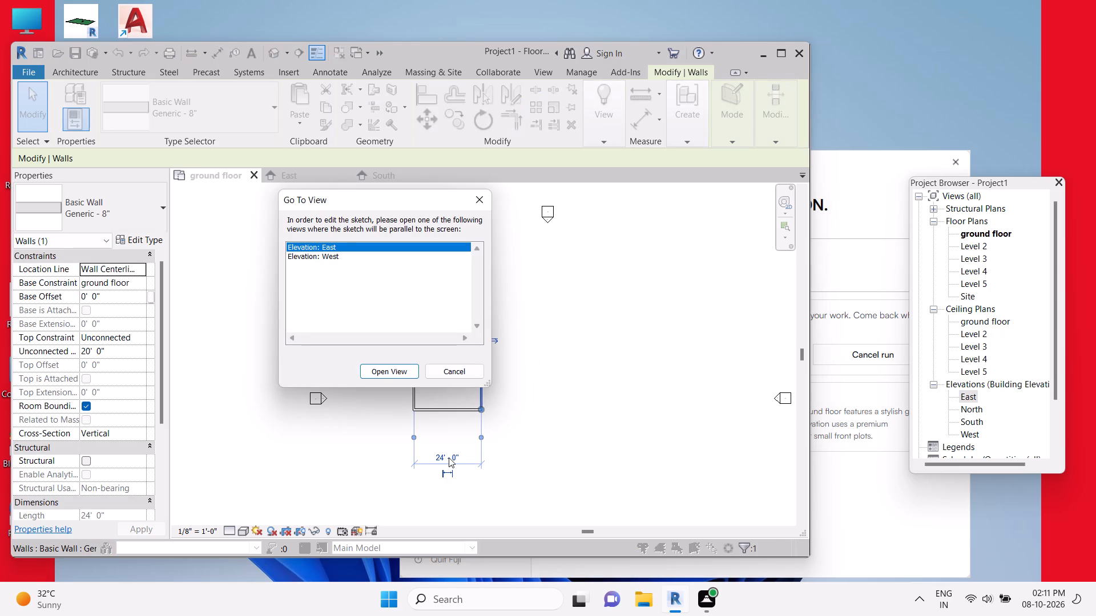
left_click(453, 454)
left_click(445, 458)
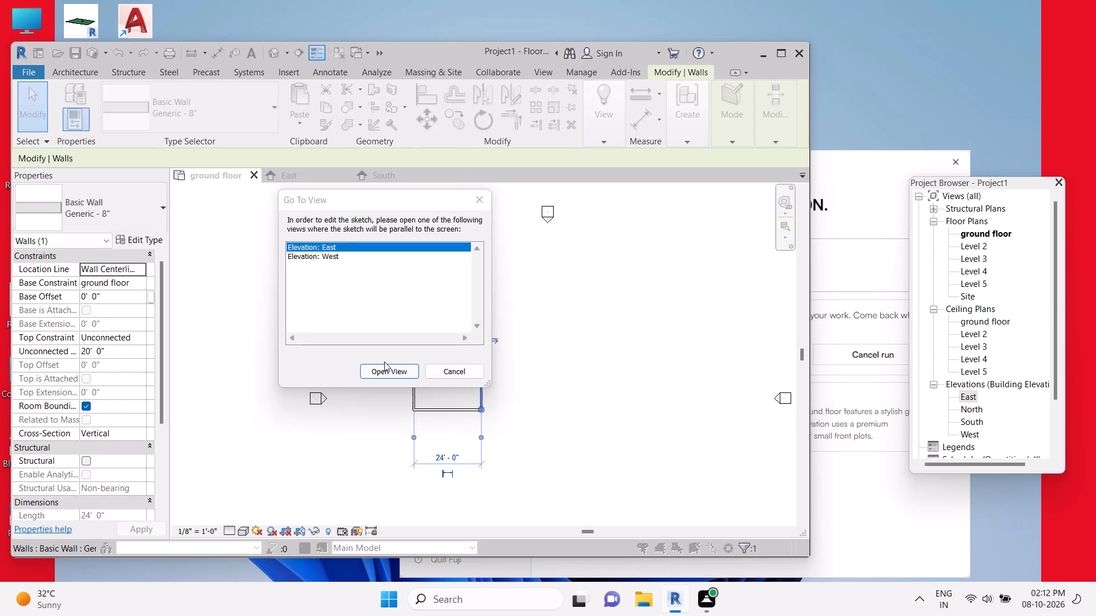
left_click(443, 367)
left_click(444, 452)
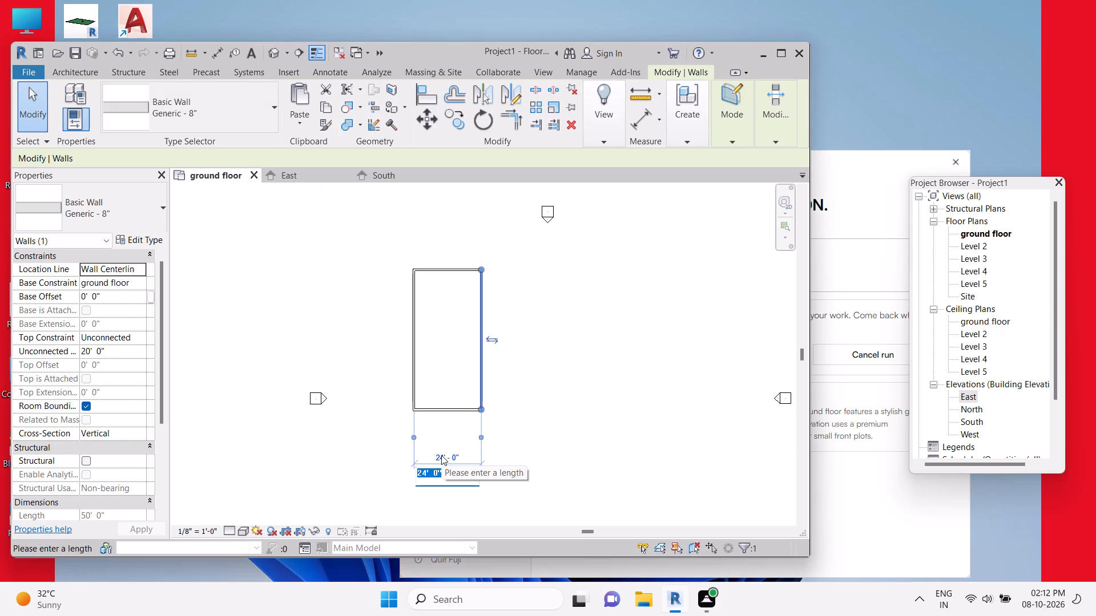
key("2")
key("5")
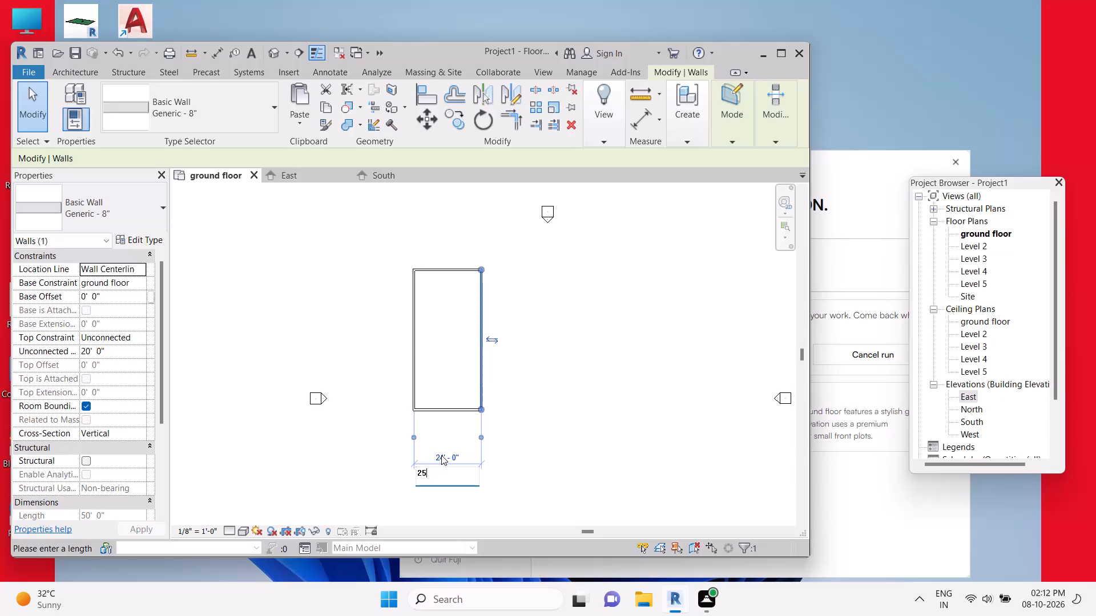
double_click(525, 445)
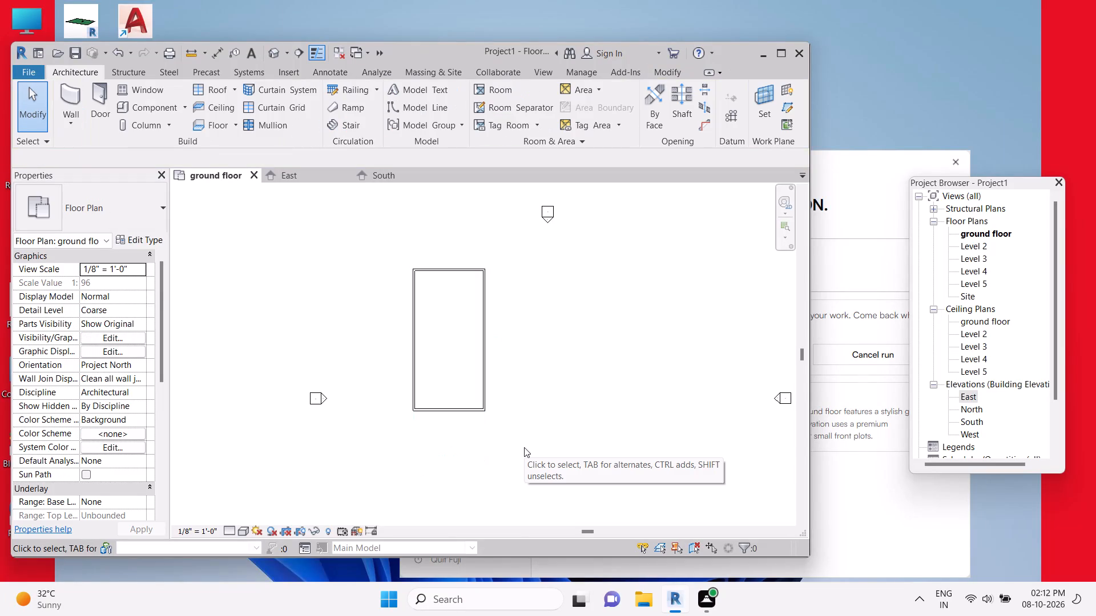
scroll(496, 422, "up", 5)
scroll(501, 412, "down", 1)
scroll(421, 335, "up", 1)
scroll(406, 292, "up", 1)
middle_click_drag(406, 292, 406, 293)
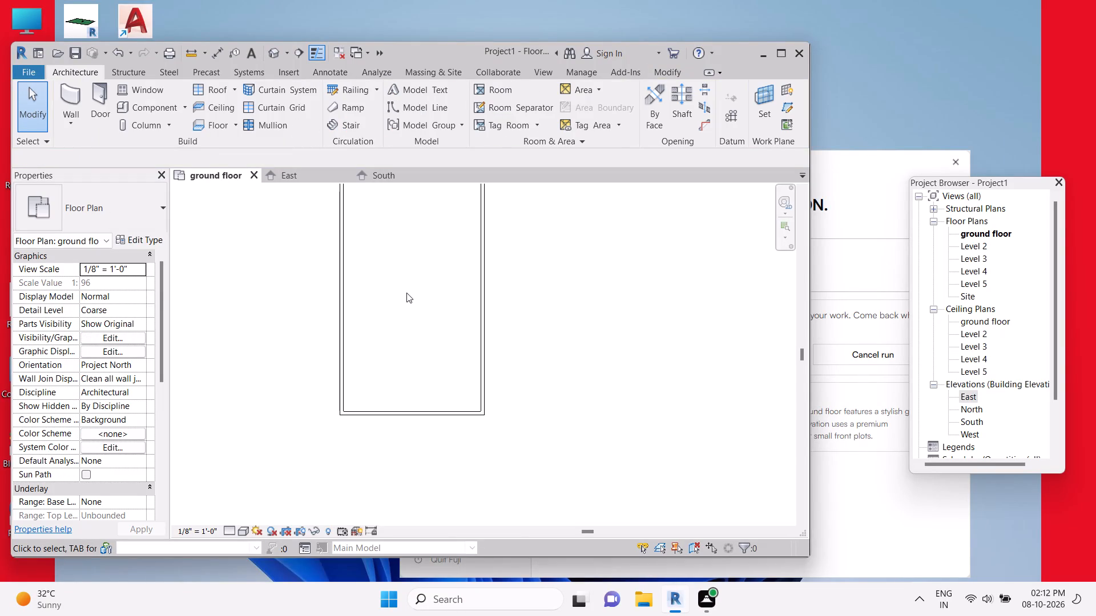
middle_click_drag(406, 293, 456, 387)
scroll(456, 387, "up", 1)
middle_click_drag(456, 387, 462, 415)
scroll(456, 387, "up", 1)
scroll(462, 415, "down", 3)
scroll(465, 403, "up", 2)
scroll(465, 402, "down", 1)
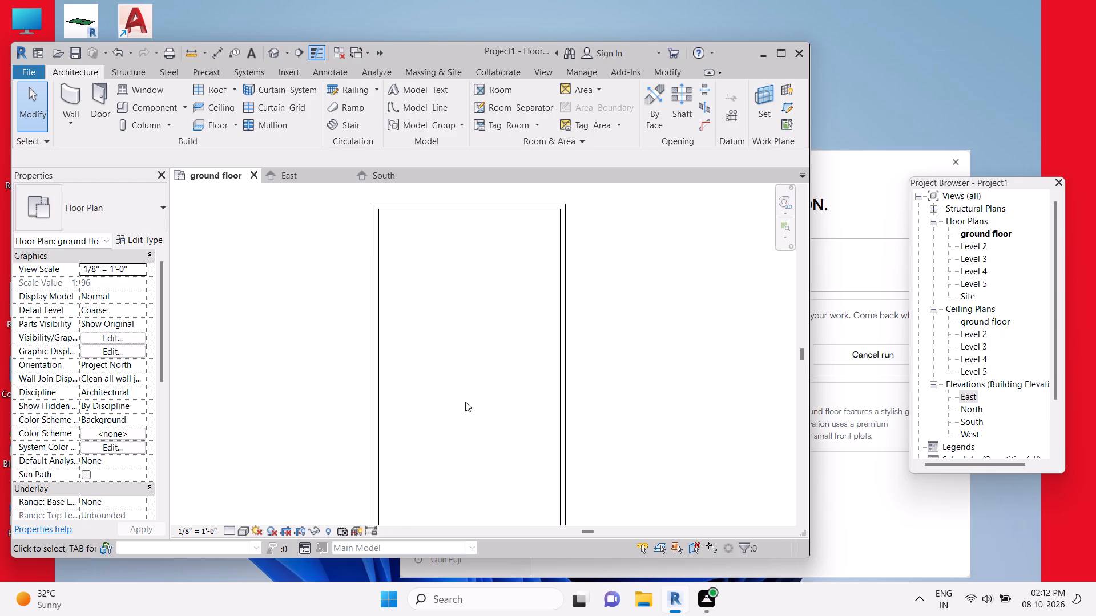
Set the ground floor plan's detail level to Fine and its visual style to Shaded.
scroll(465, 402, "down", 1)
scroll(465, 372, "up", 1)
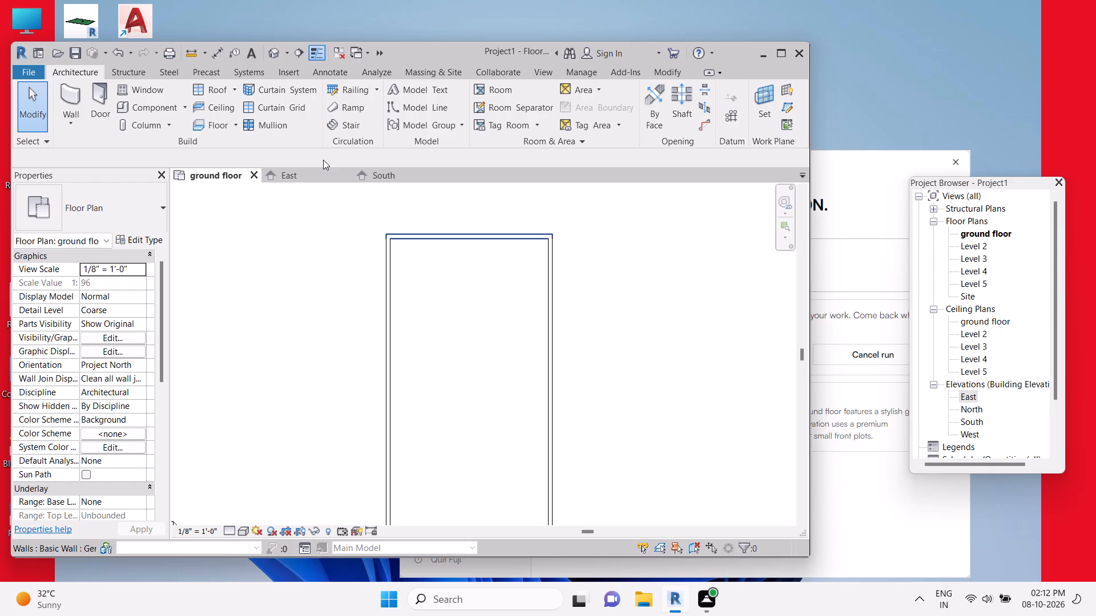
left_click(230, 529)
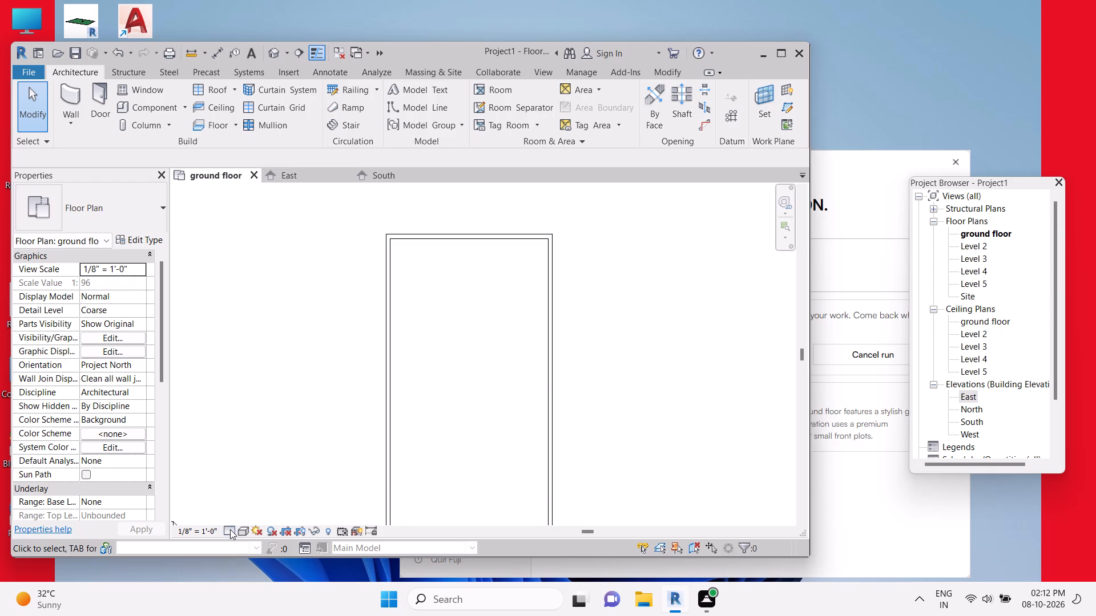
left_click(245, 517)
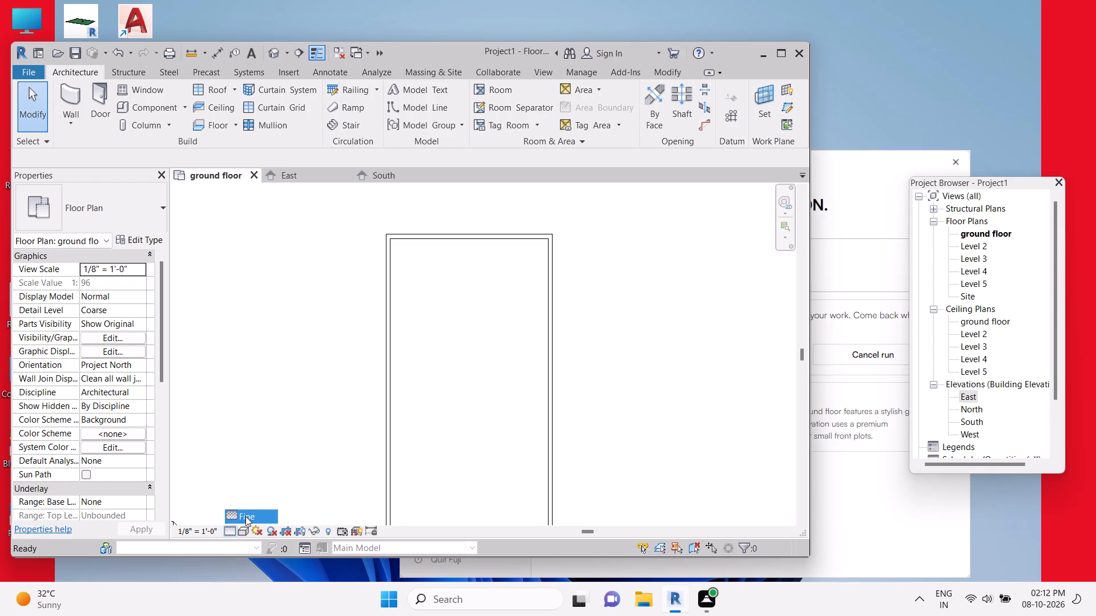
left_click(241, 531)
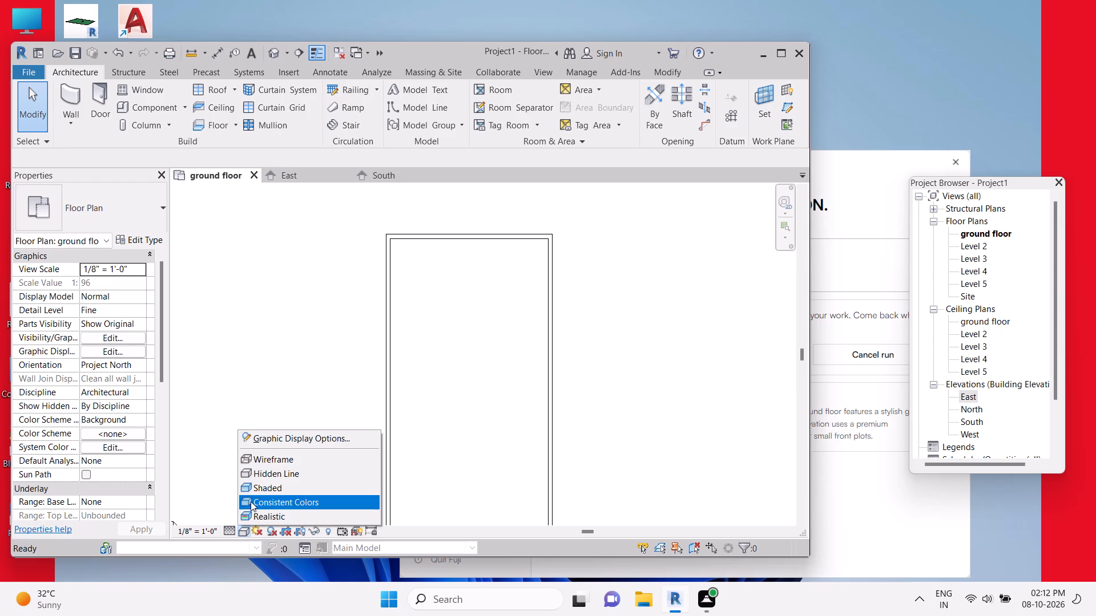
left_click(260, 490)
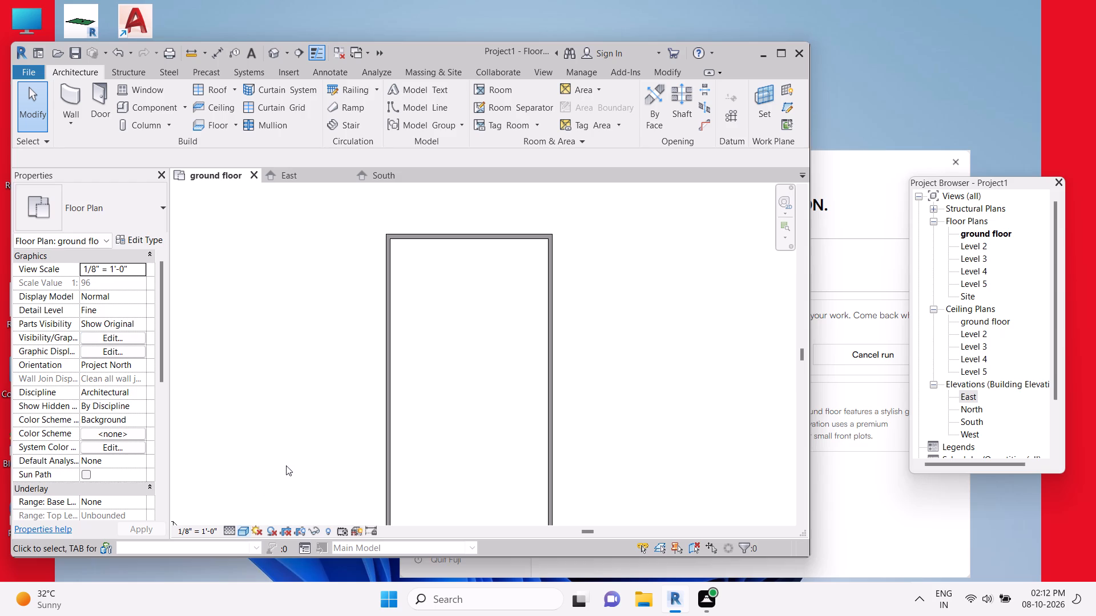
scroll(523, 357, "down", 2)
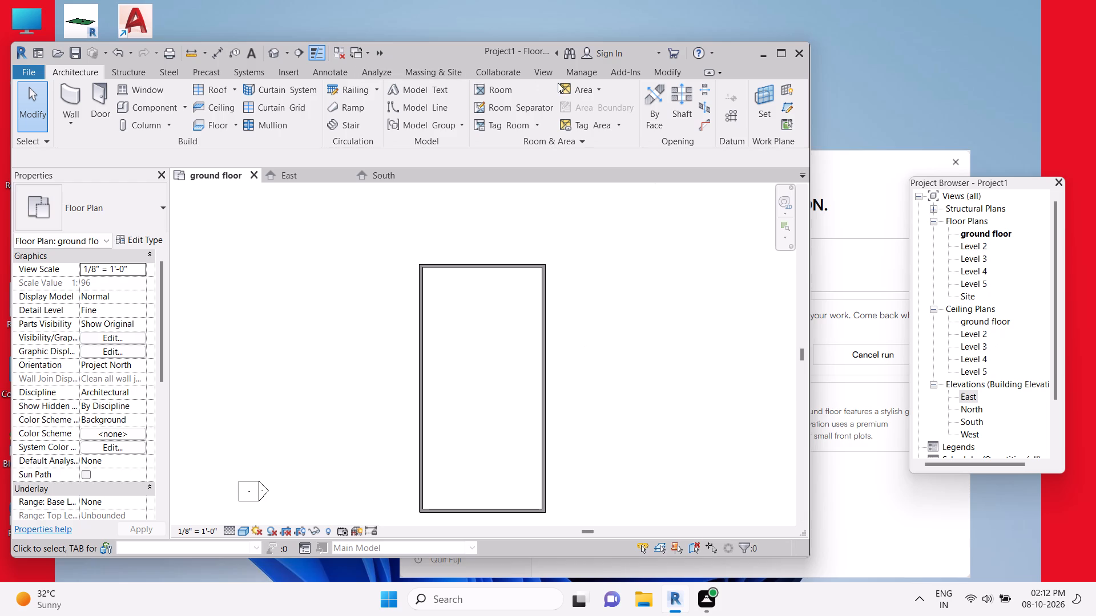
Open the default 3D view and examine the rectangle's walls against the building levels.
left_click(539, 78)
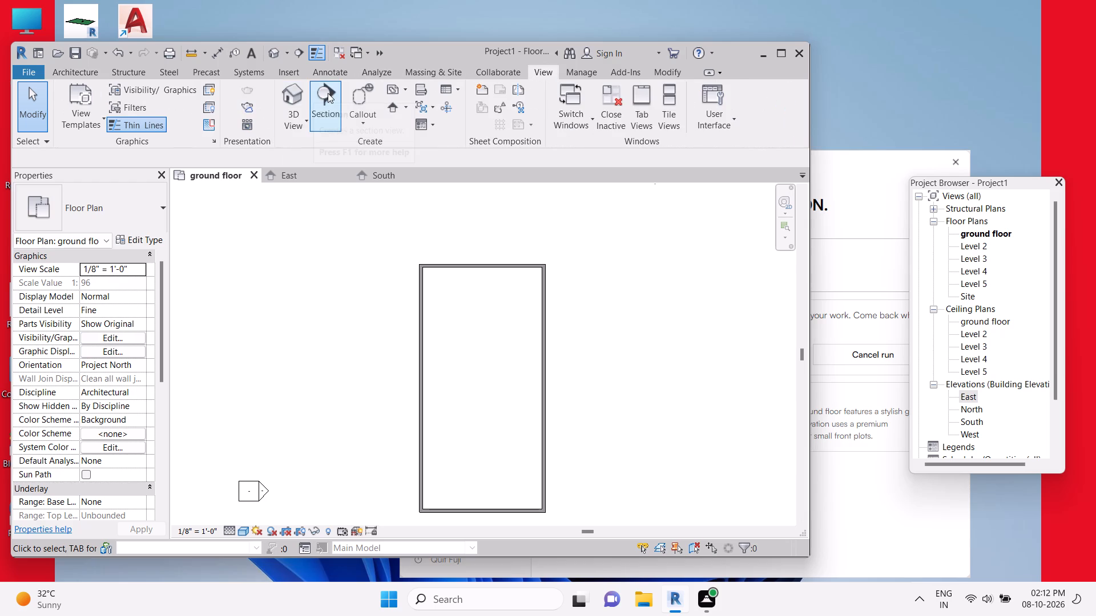
double_click(292, 94)
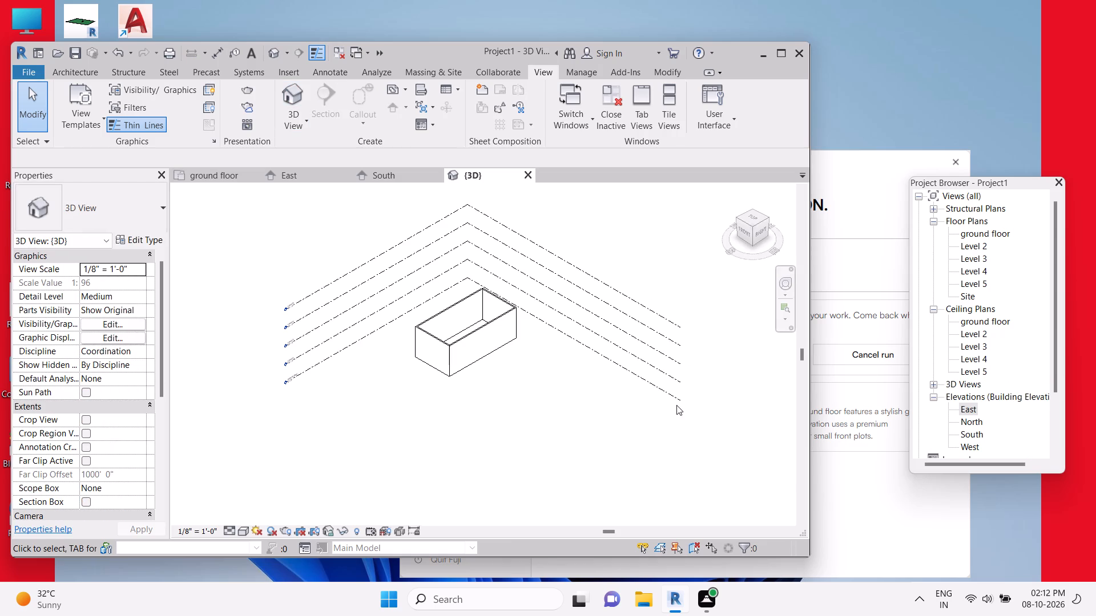
scroll(478, 311, "up", 2)
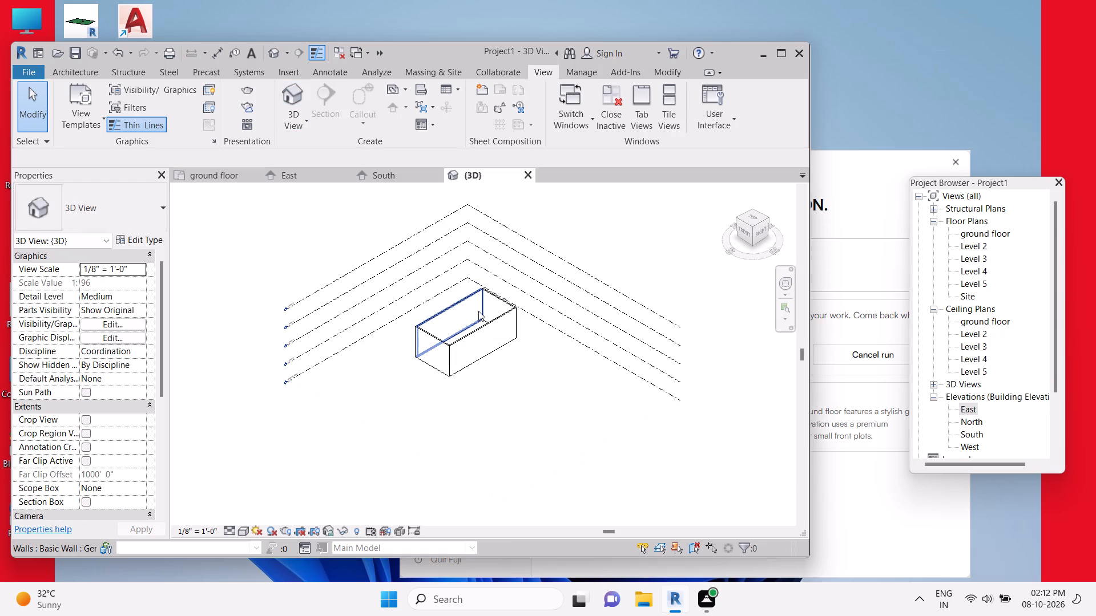
scroll(478, 311, "up", 8)
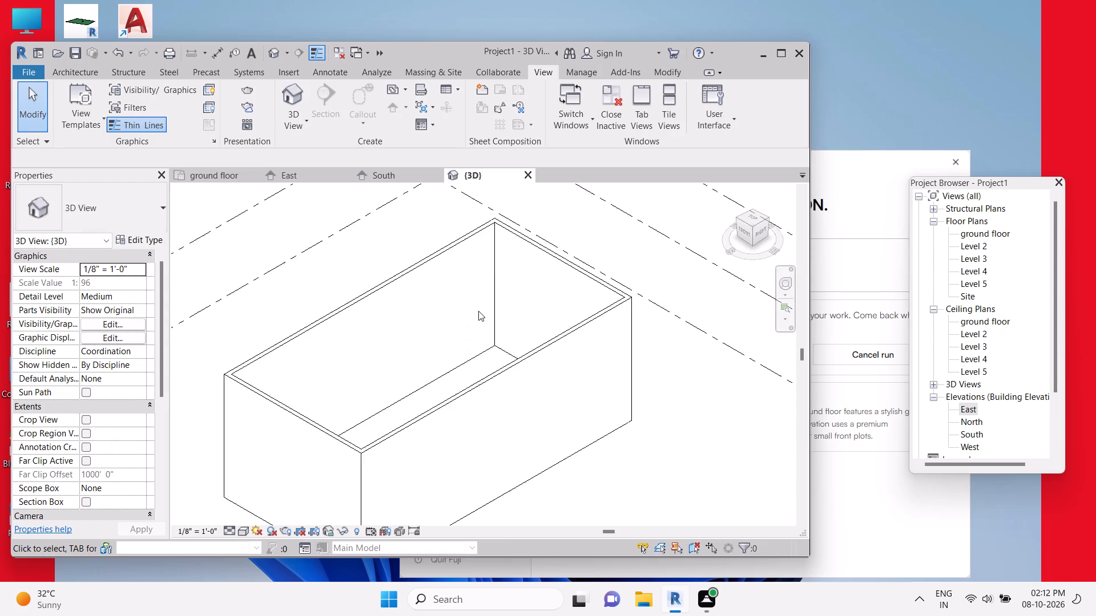
scroll(478, 311, "up", 1)
scroll(478, 311, "down", 9)
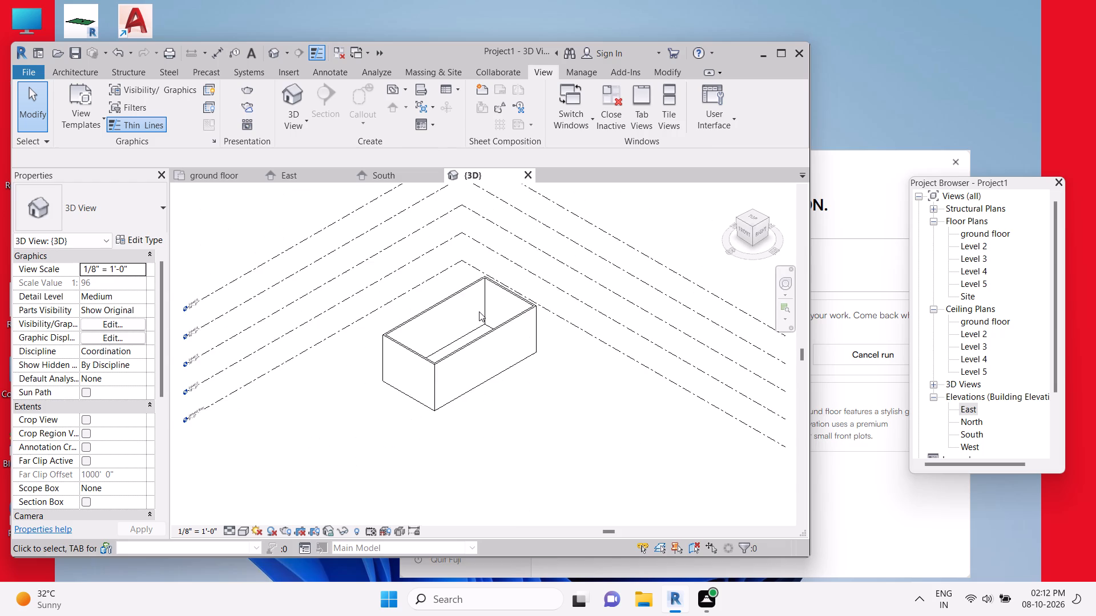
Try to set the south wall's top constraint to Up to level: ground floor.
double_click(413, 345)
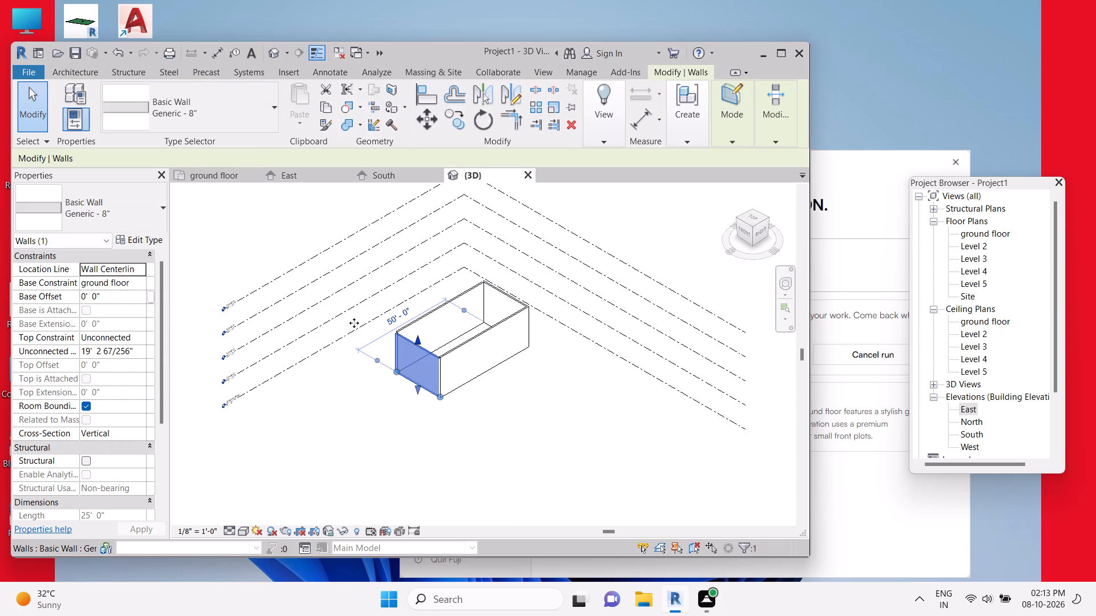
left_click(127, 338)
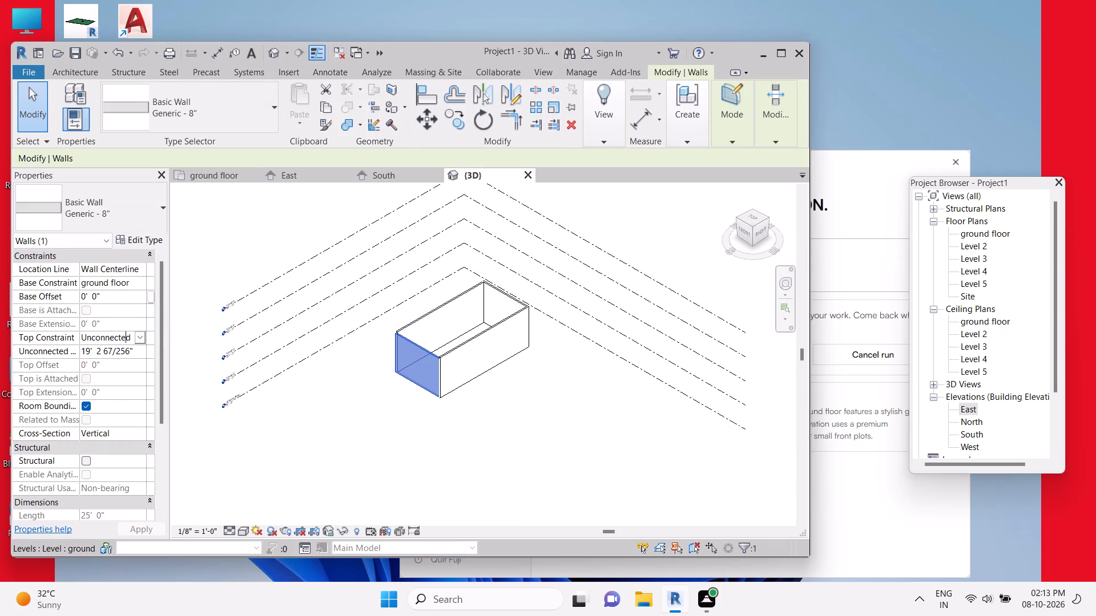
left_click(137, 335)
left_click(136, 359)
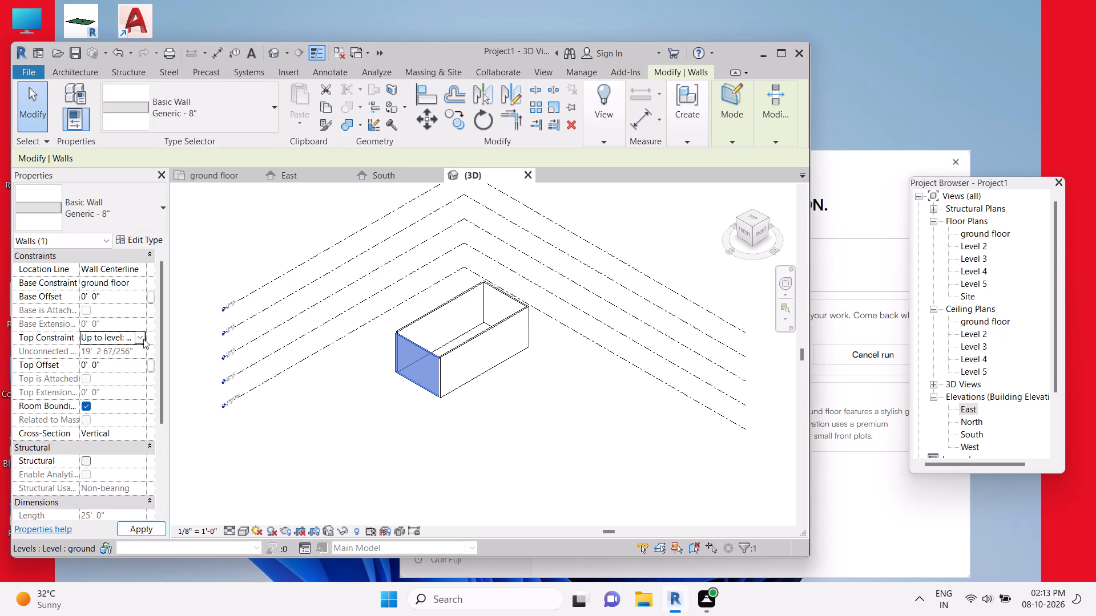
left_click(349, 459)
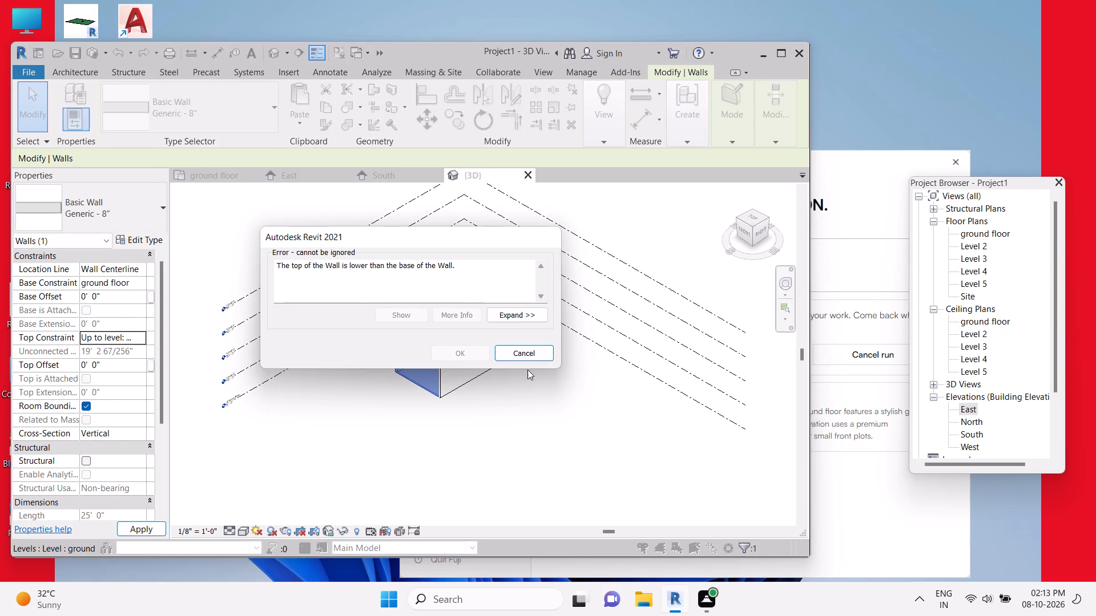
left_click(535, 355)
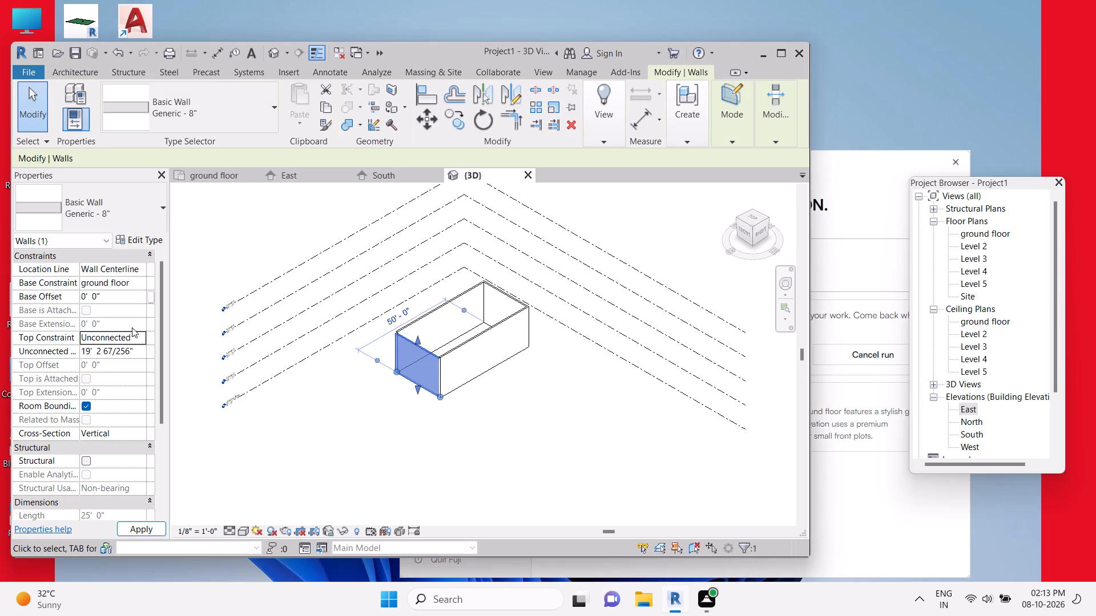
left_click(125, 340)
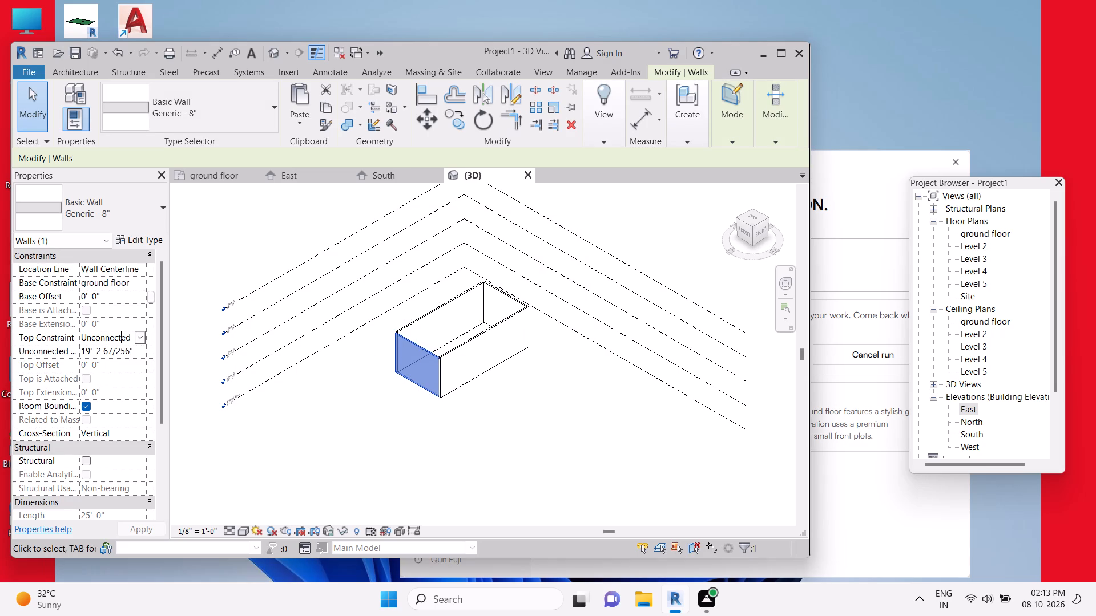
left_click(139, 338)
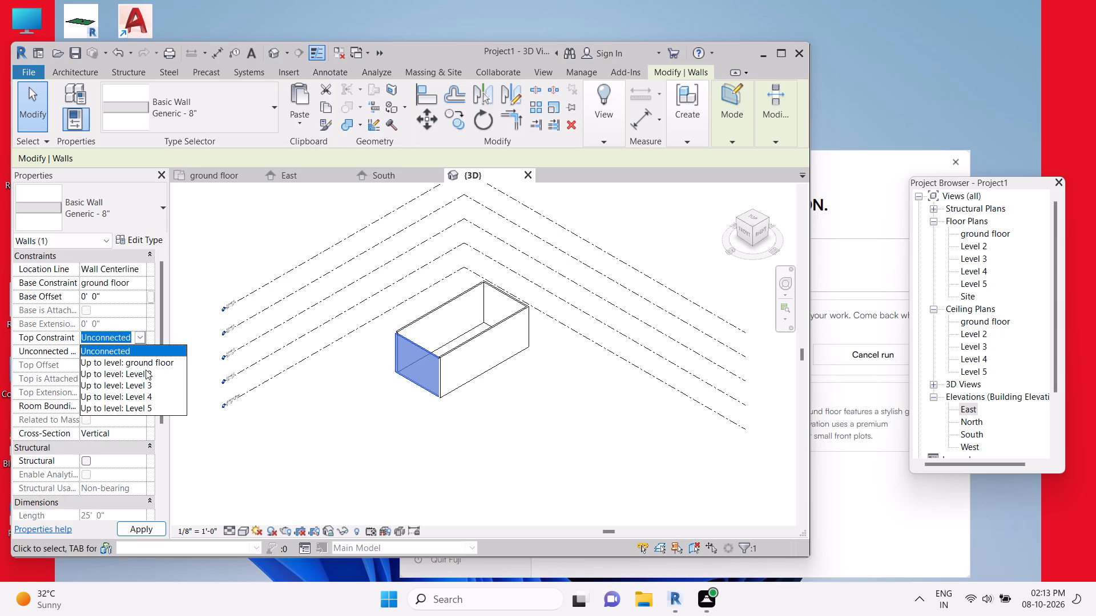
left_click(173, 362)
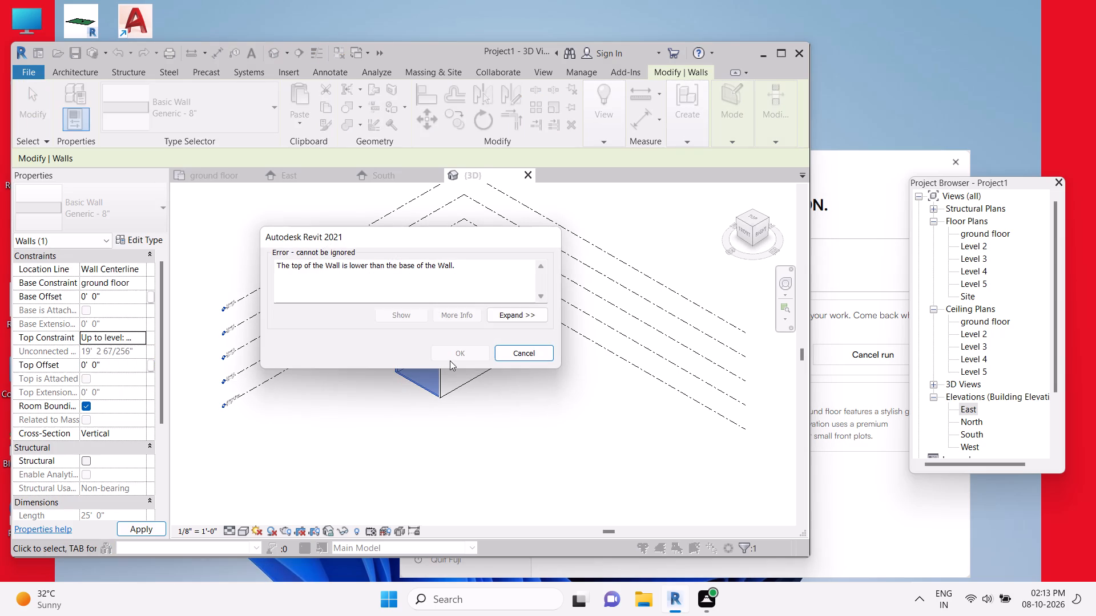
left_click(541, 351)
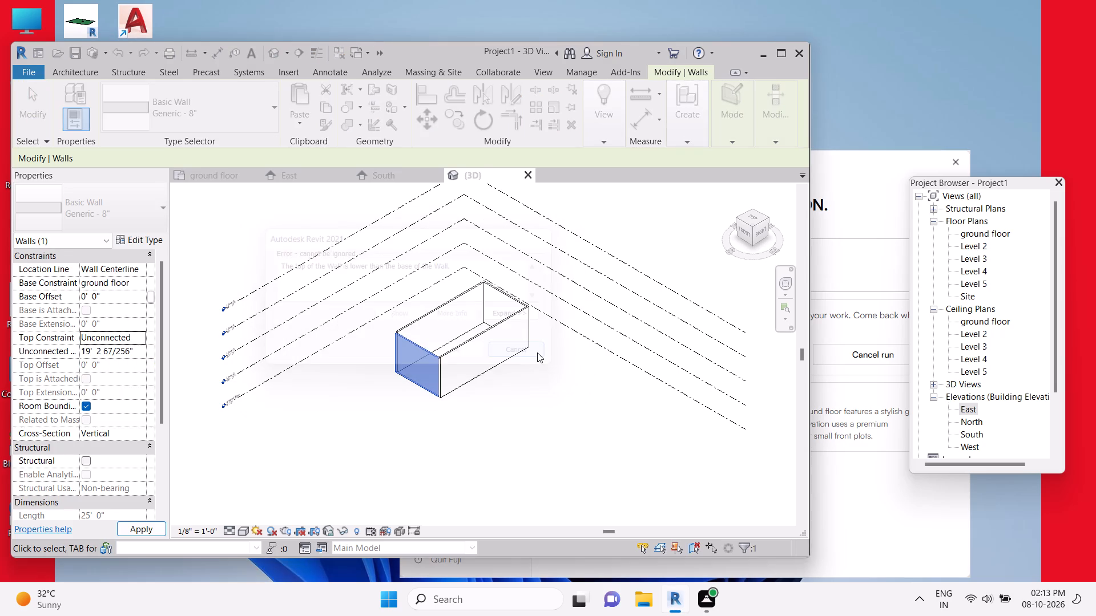
Return to the ground floor plan and set the west wall's top constraint to Up to level: Level 2.
double_click(220, 176)
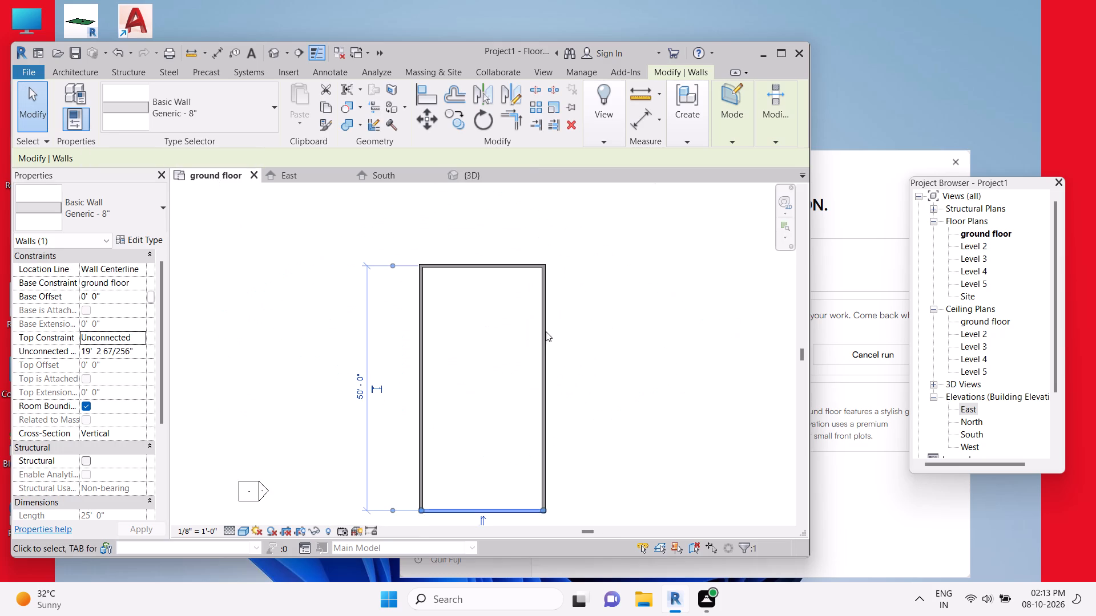
left_click(239, 307)
double_click(423, 381)
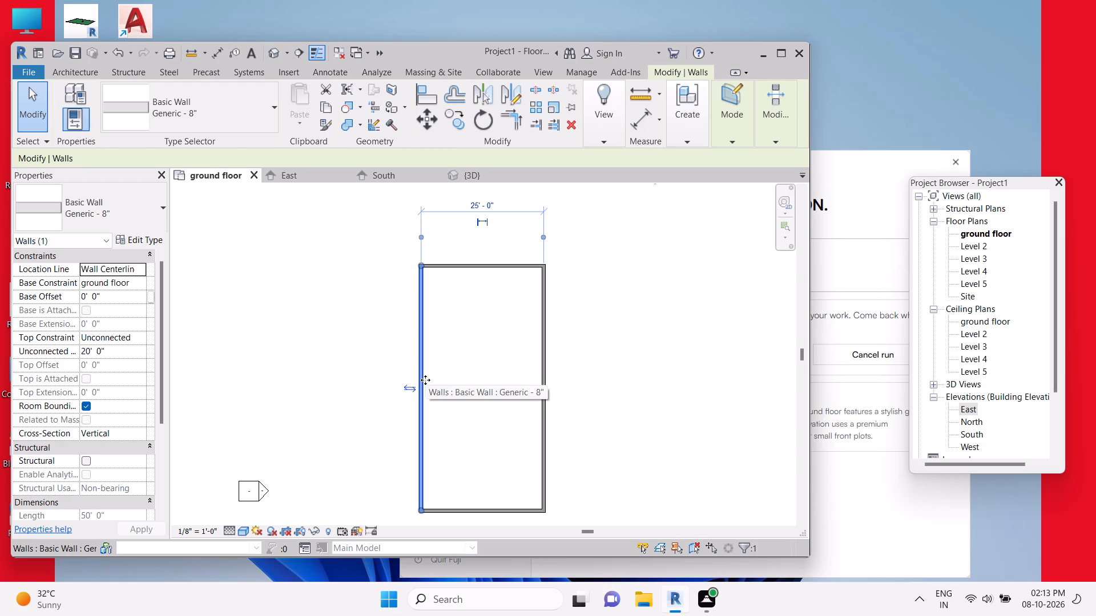
left_click(138, 335)
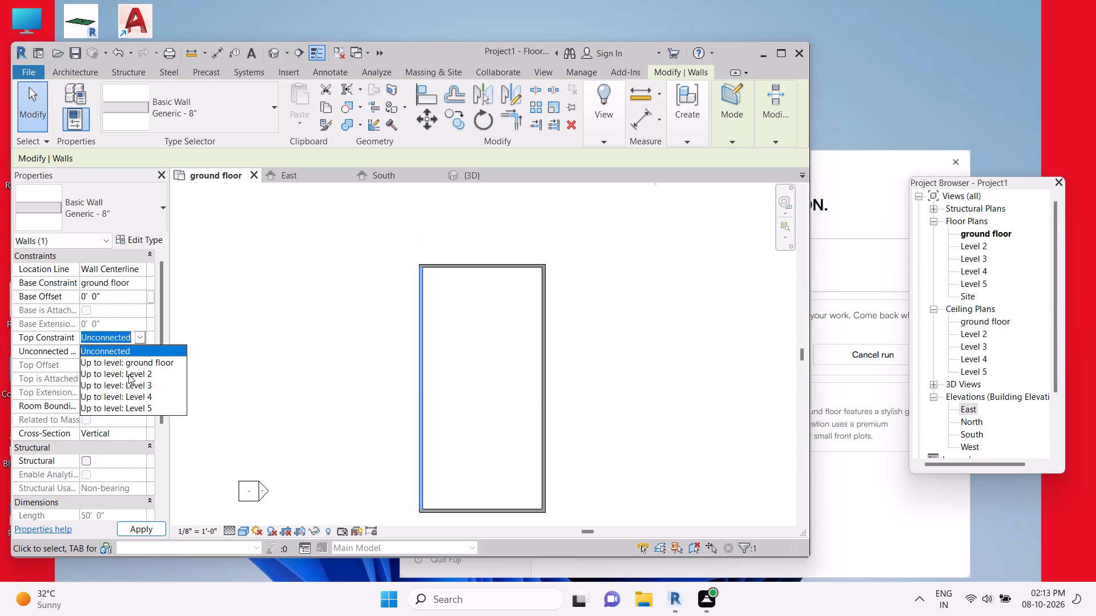
left_click(128, 374)
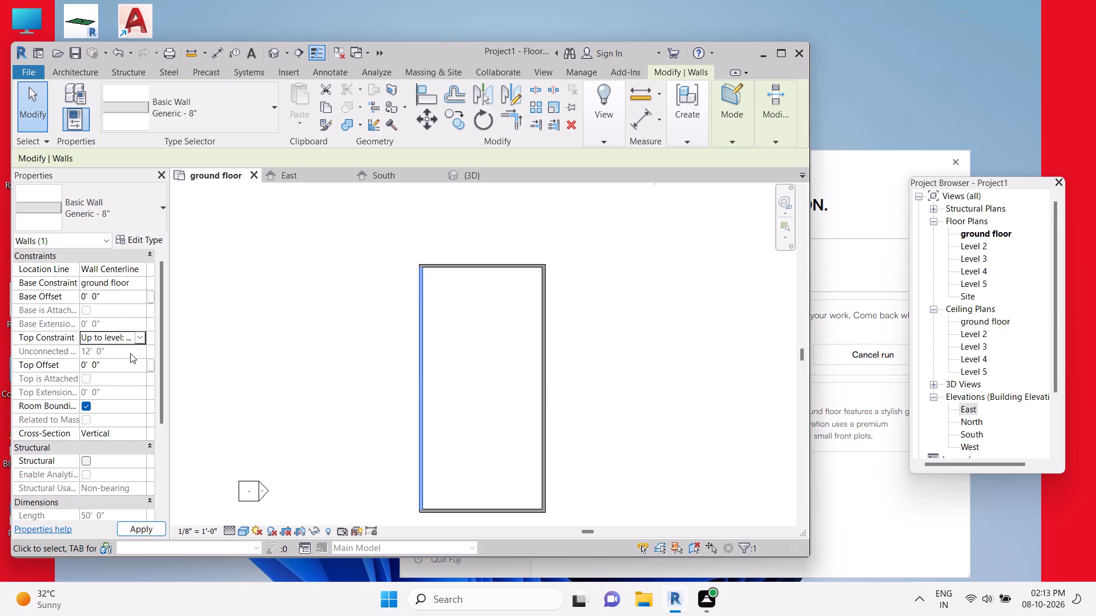
Set the north wall's top constraint to Up to level: Level 2.
double_click(492, 266)
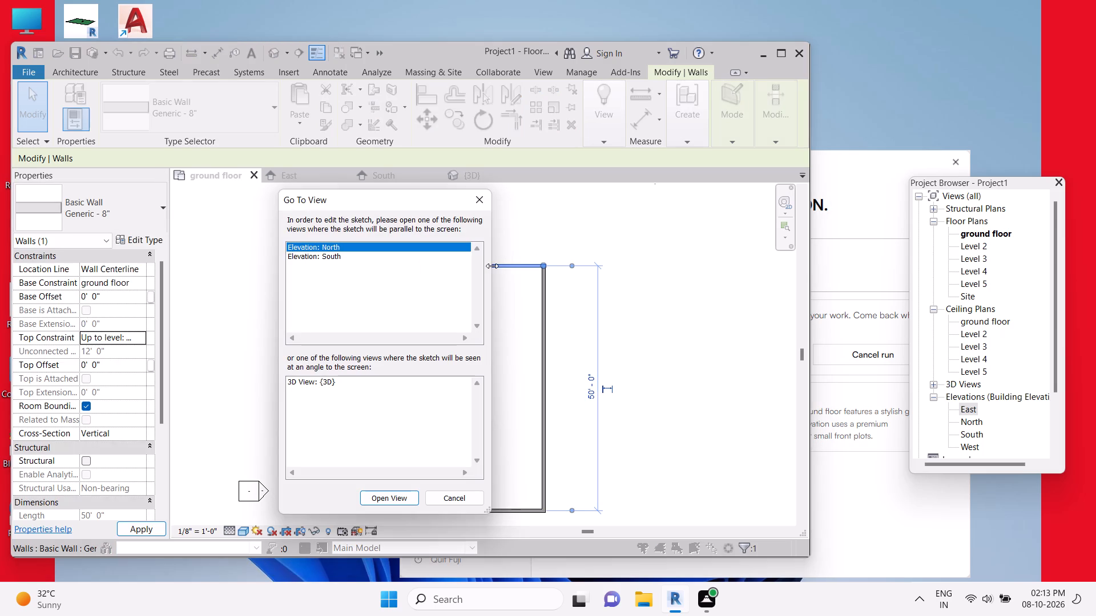
left_click(485, 202)
left_click(137, 335)
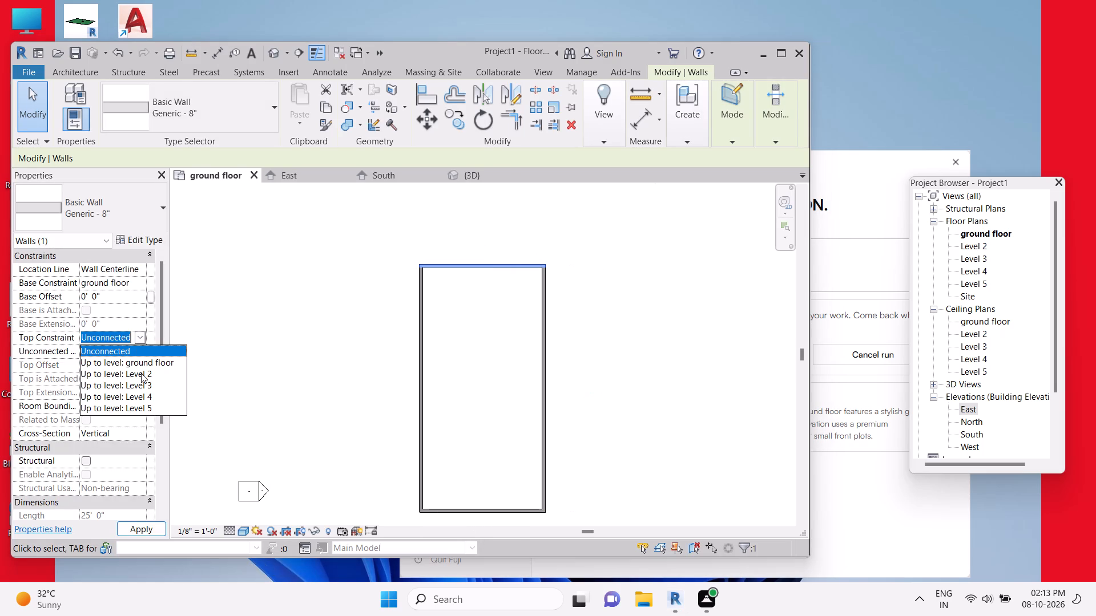
left_click(141, 373)
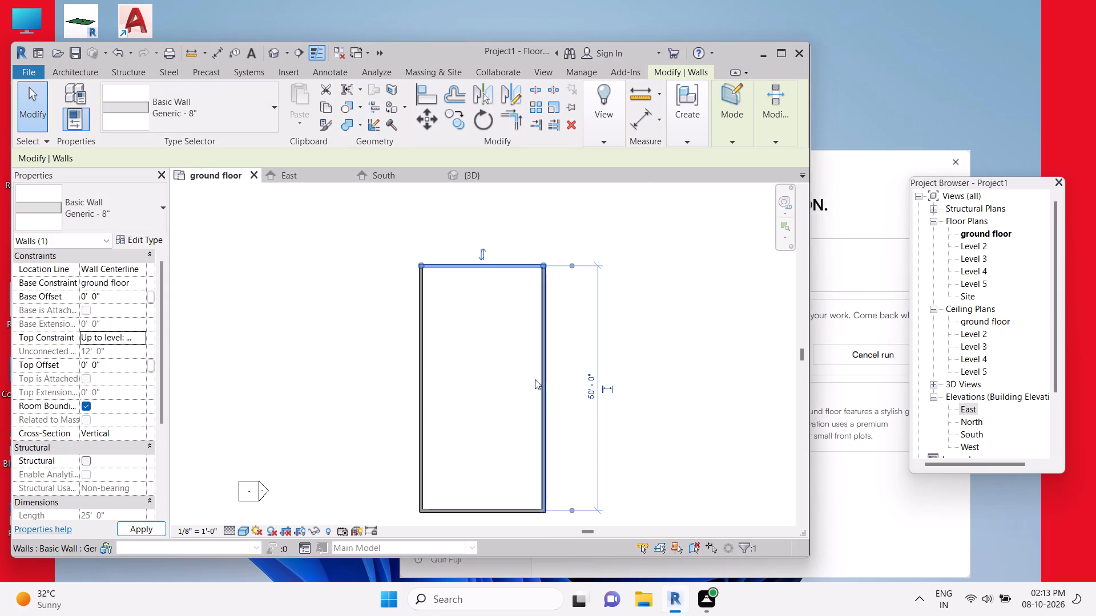
Set the east wall's top constraint to Up to level: Level 2.
double_click(541, 379)
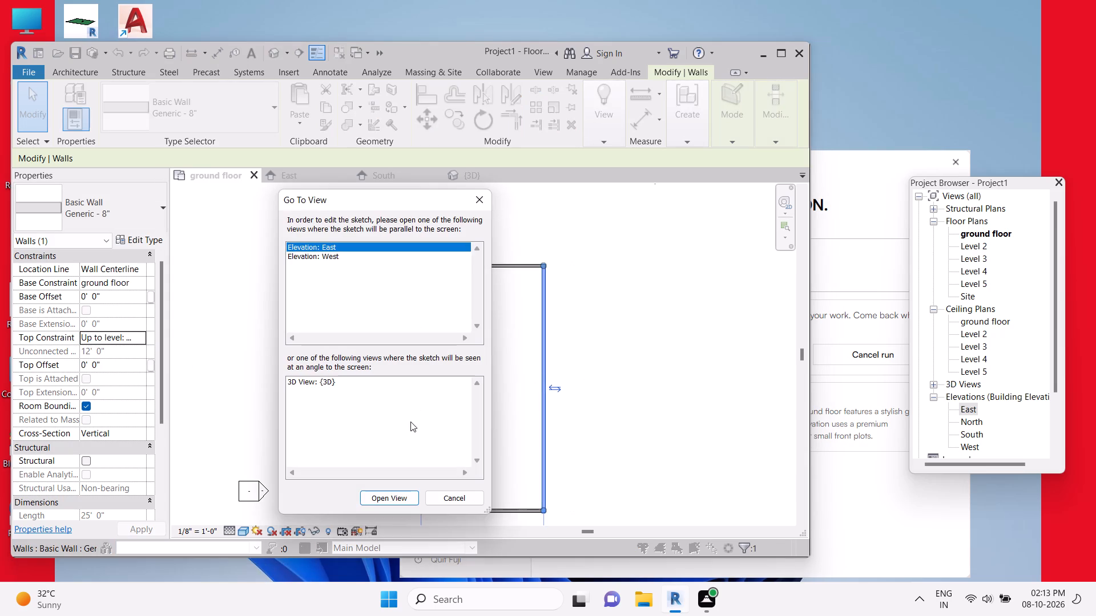
left_click(453, 503)
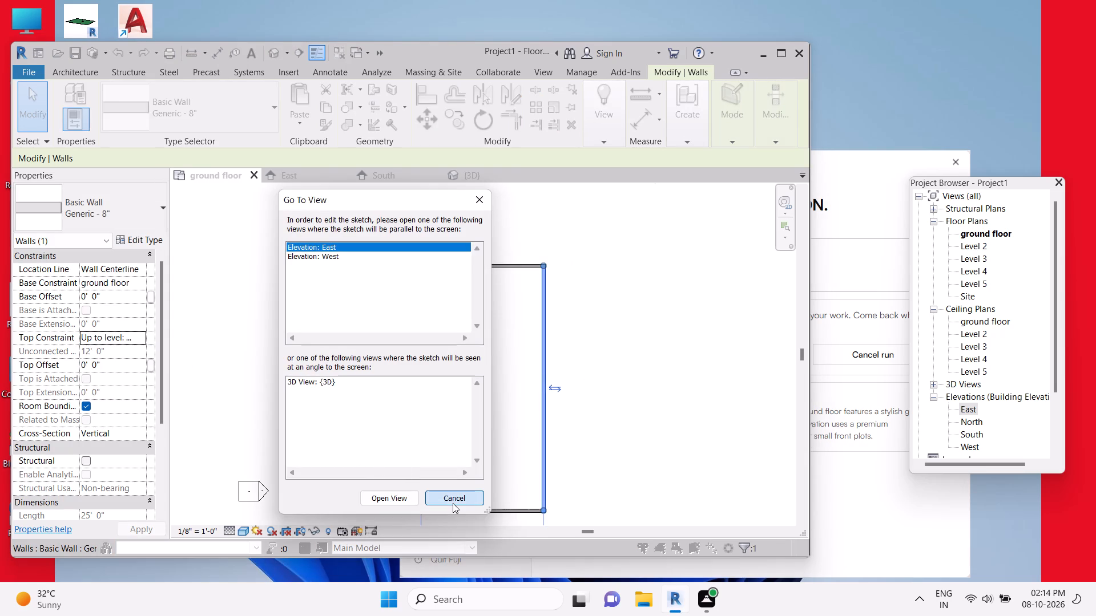
left_click(129, 338)
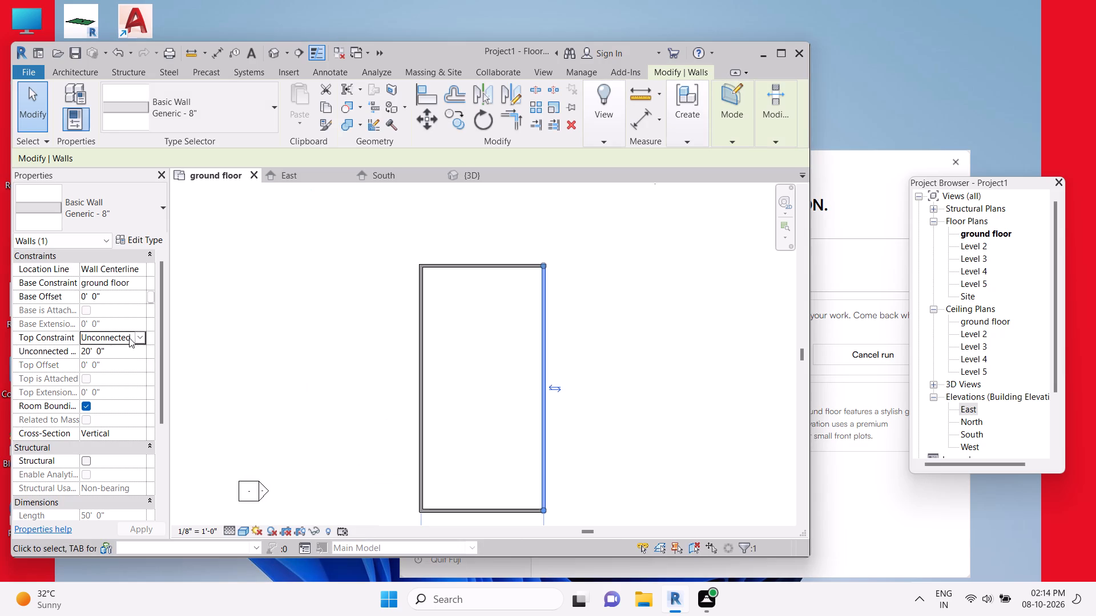
left_click(137, 337)
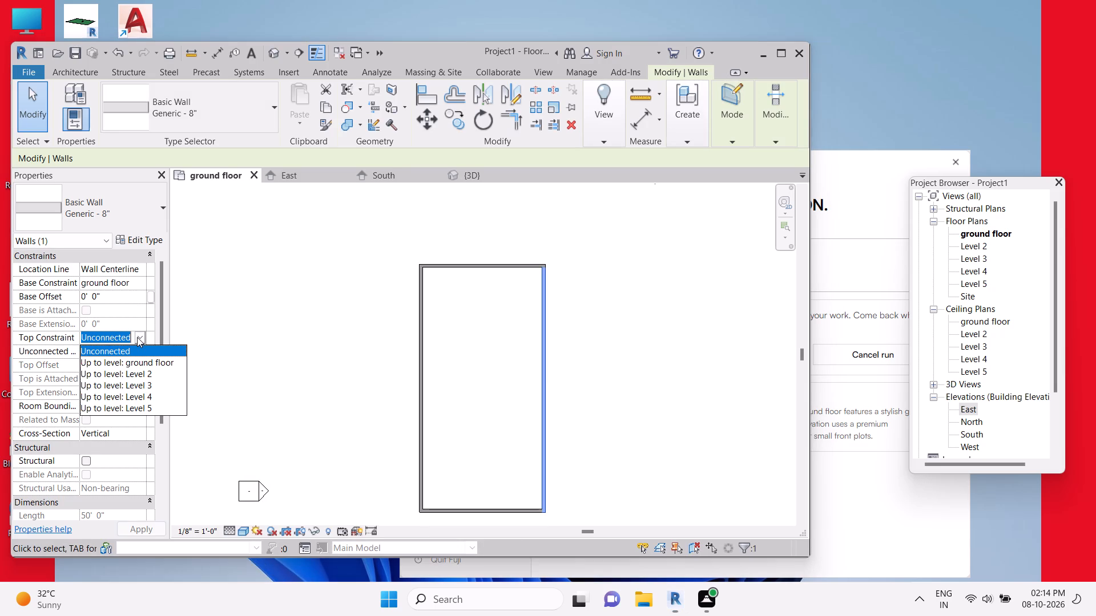
left_click(153, 371)
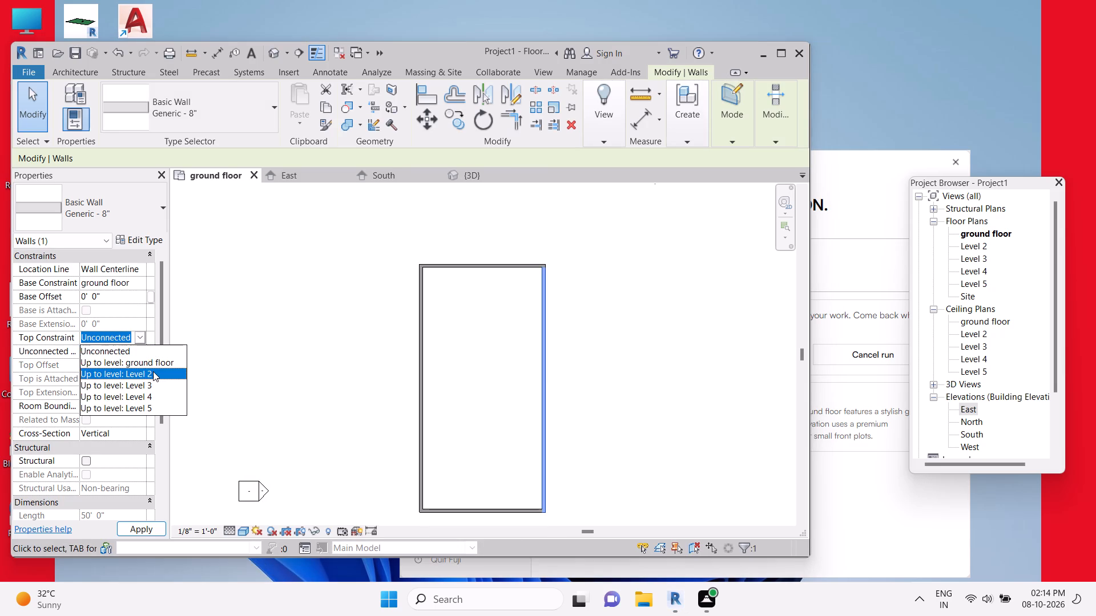
Set the south wall's top constraint to Up to level: Level 2.
double_click(485, 509)
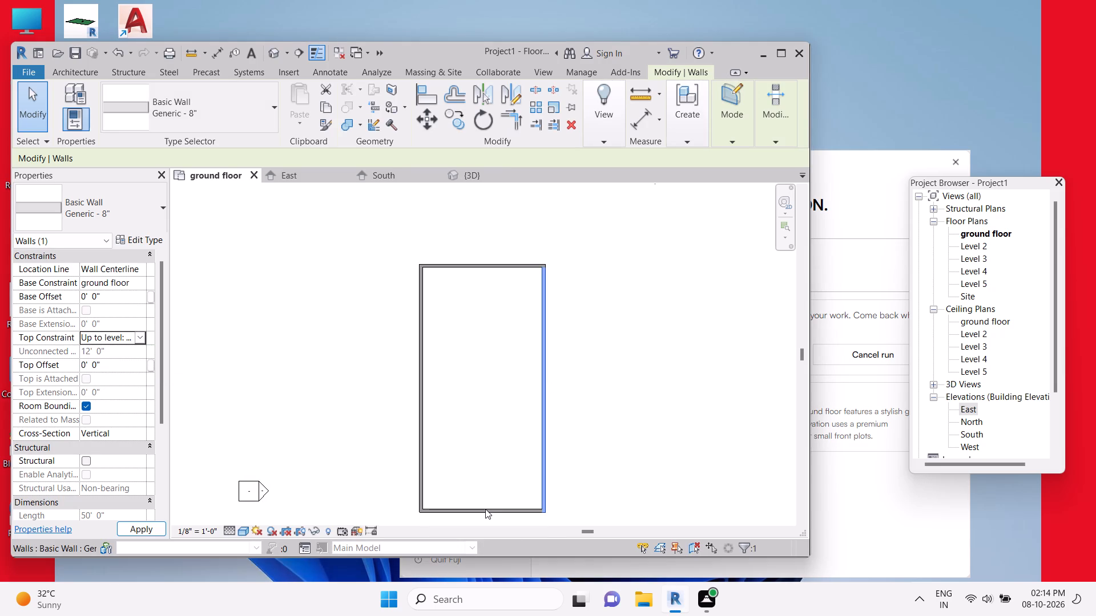
left_click(130, 337)
left_click(142, 339)
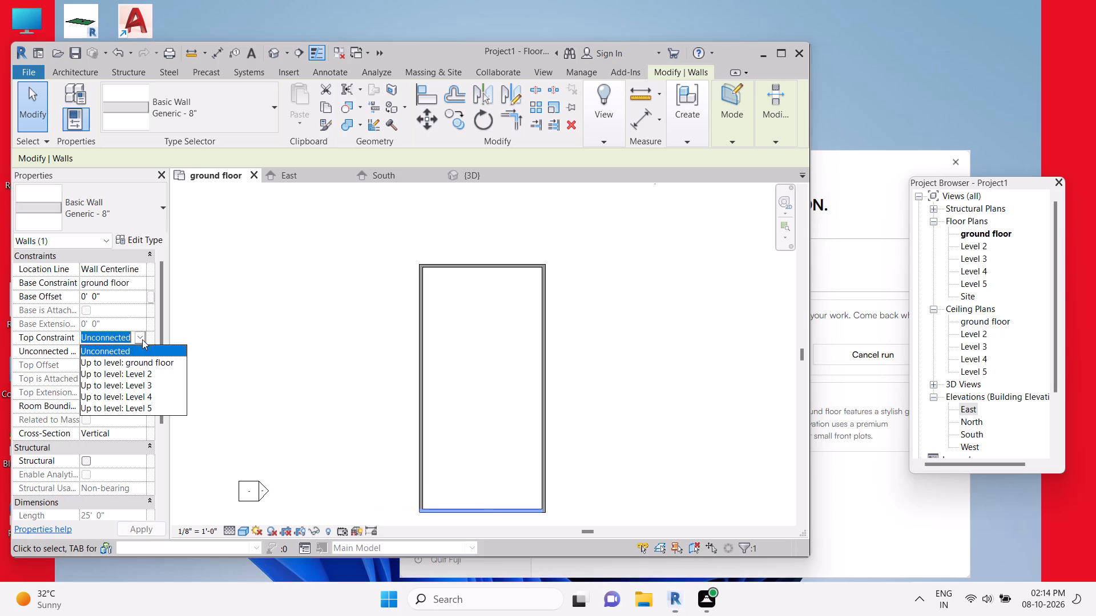
double_click(158, 377)
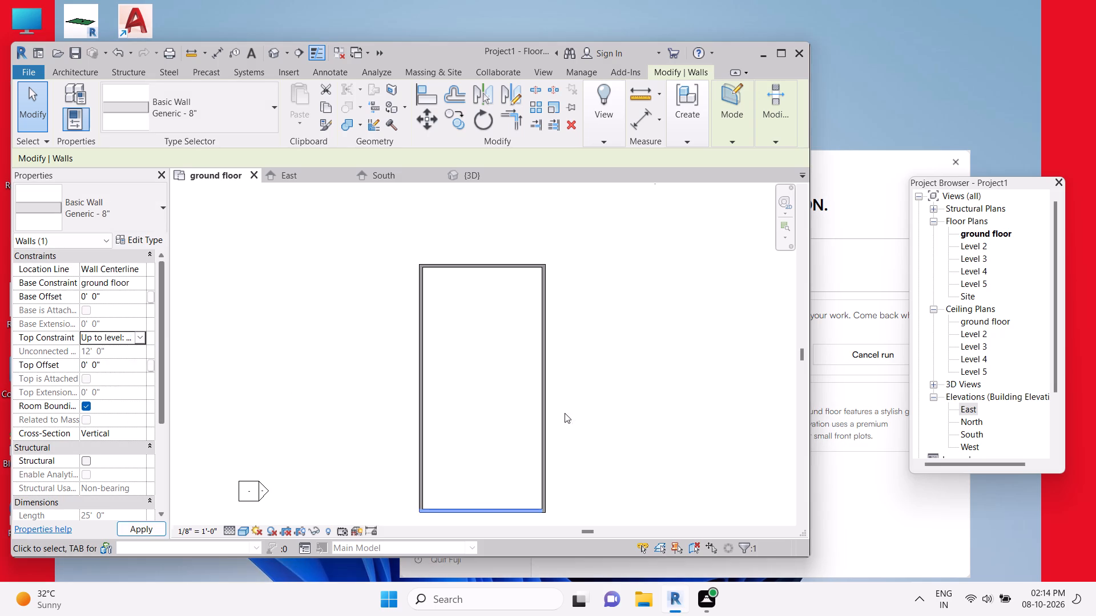
Check the west wall's top constraint and examine the wall heights against the levels in the 3D view.
left_click(425, 413)
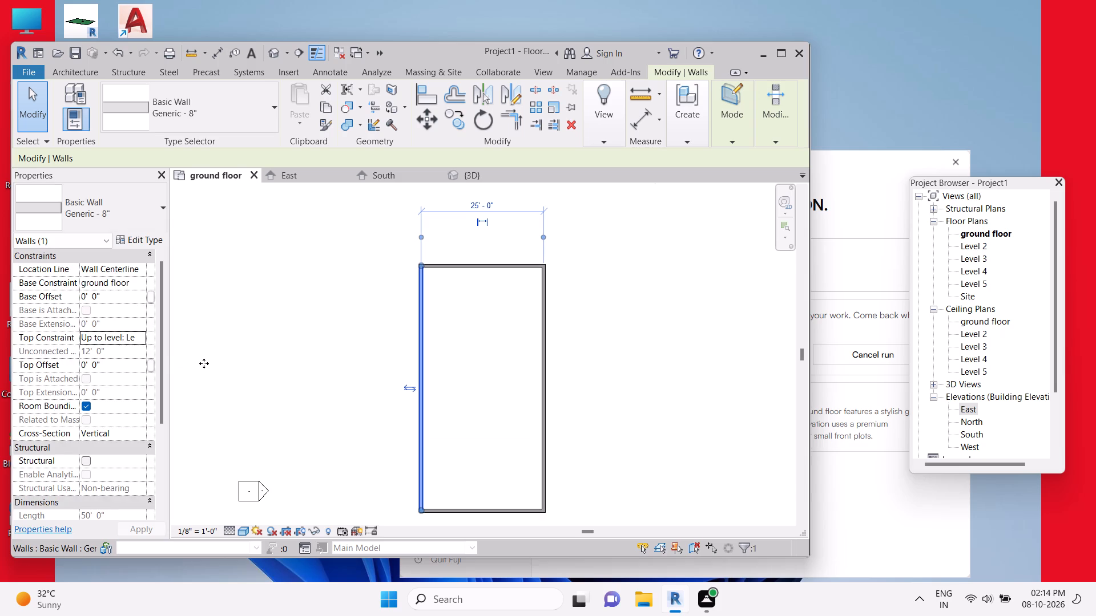
left_click(143, 339)
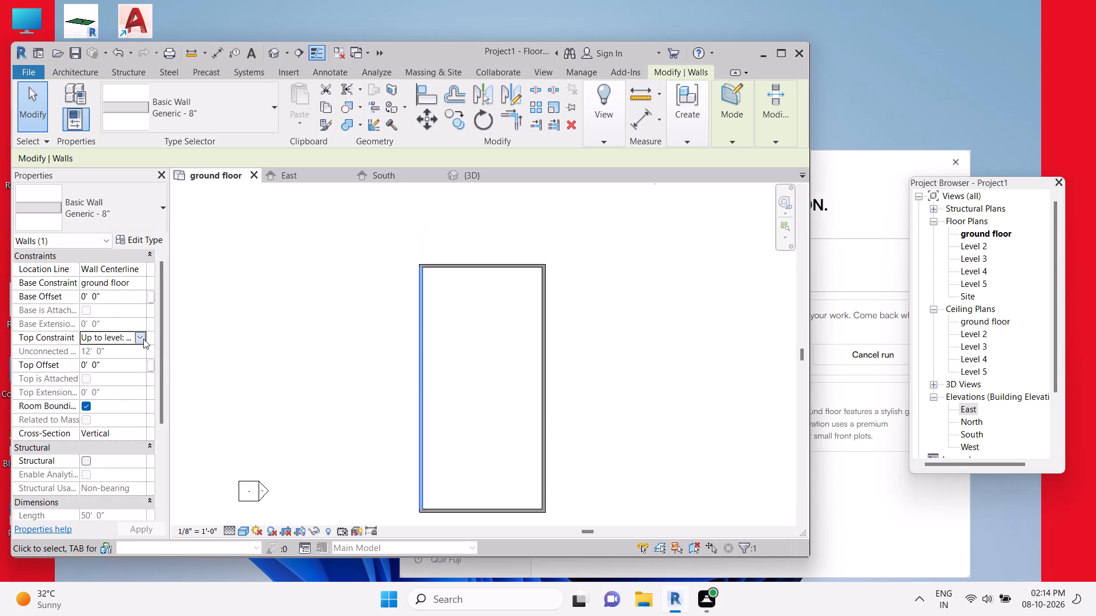
left_click(219, 351)
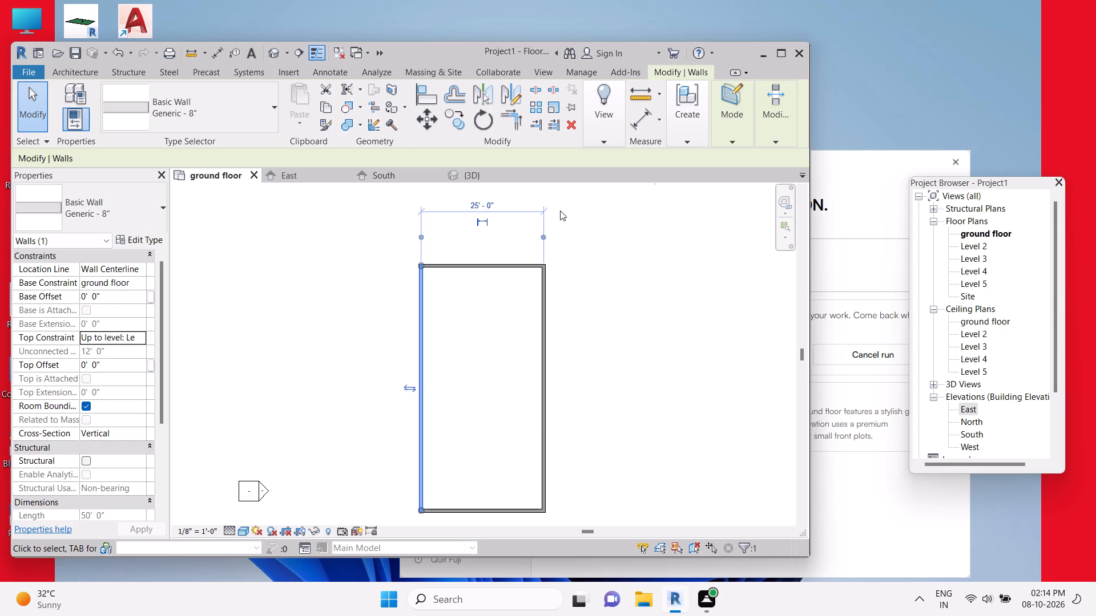
left_click(477, 176)
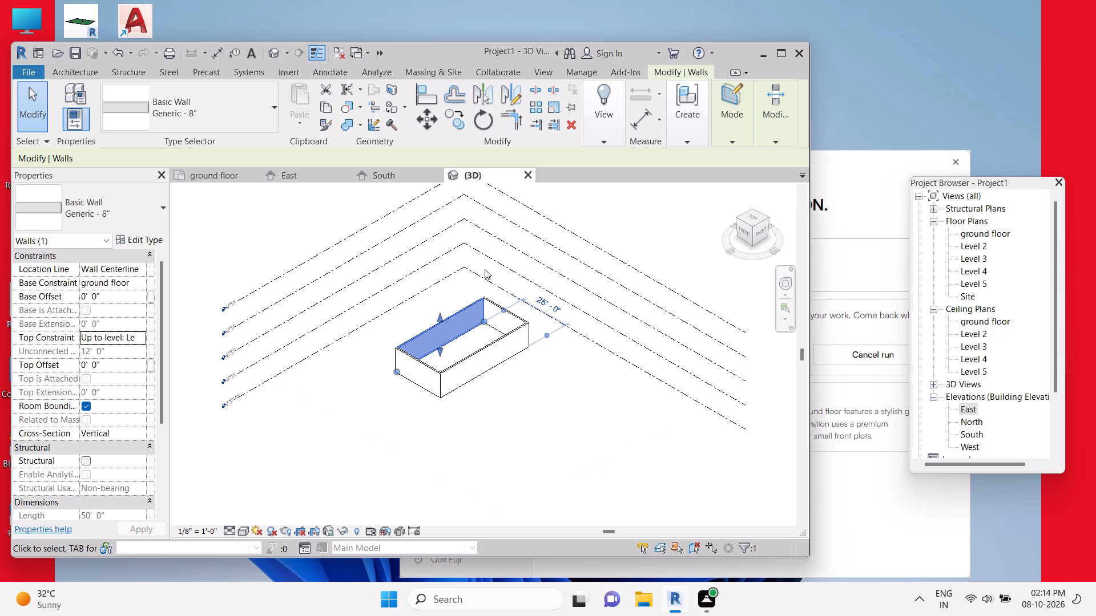
scroll(485, 301, "up", 5)
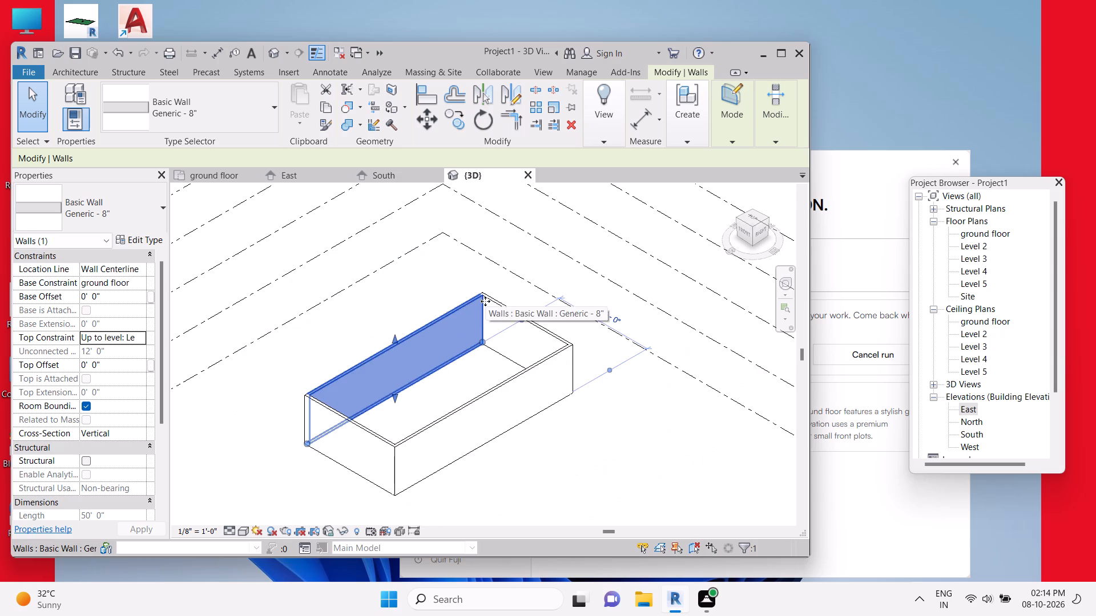
scroll(485, 301, "up", 5)
scroll(485, 301, "down", 2)
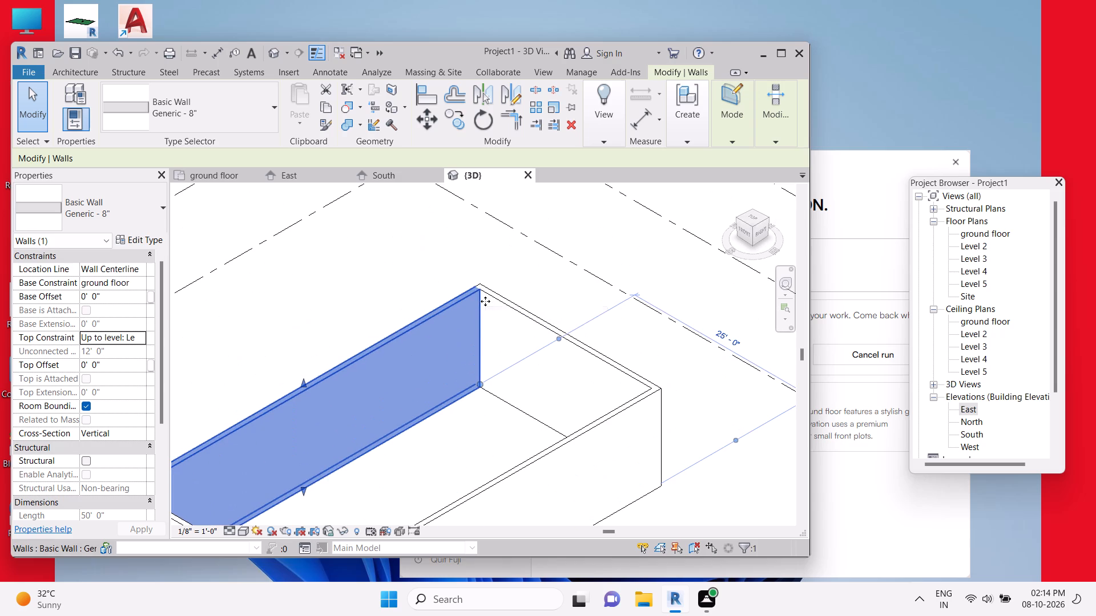
scroll(485, 301, "down", 9)
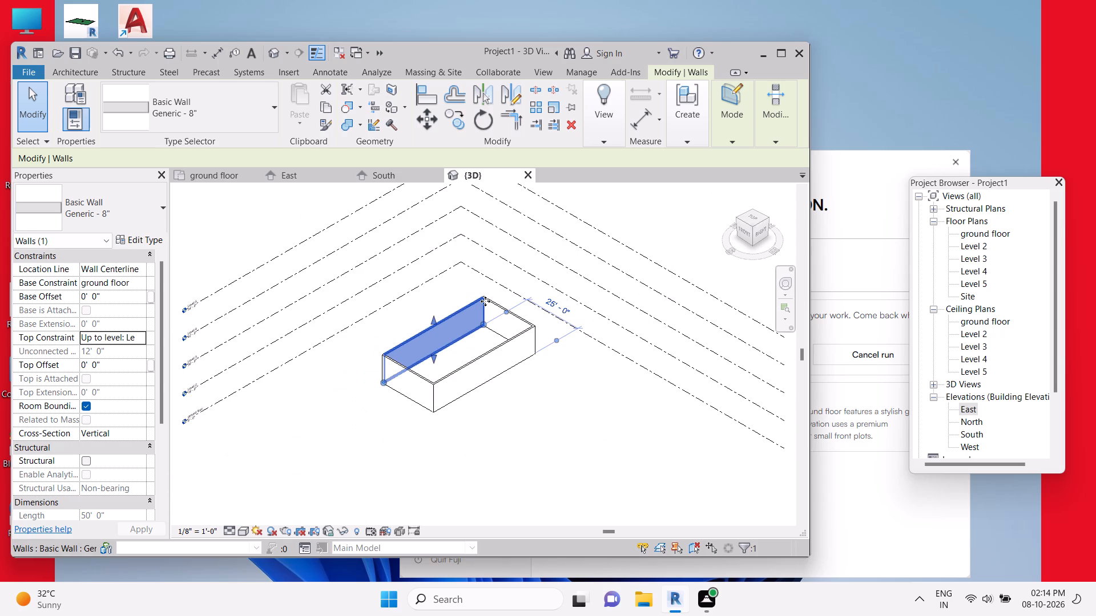
scroll(445, 299, "up", 2)
middle_click(445, 302)
scroll(445, 302, "up", 1)
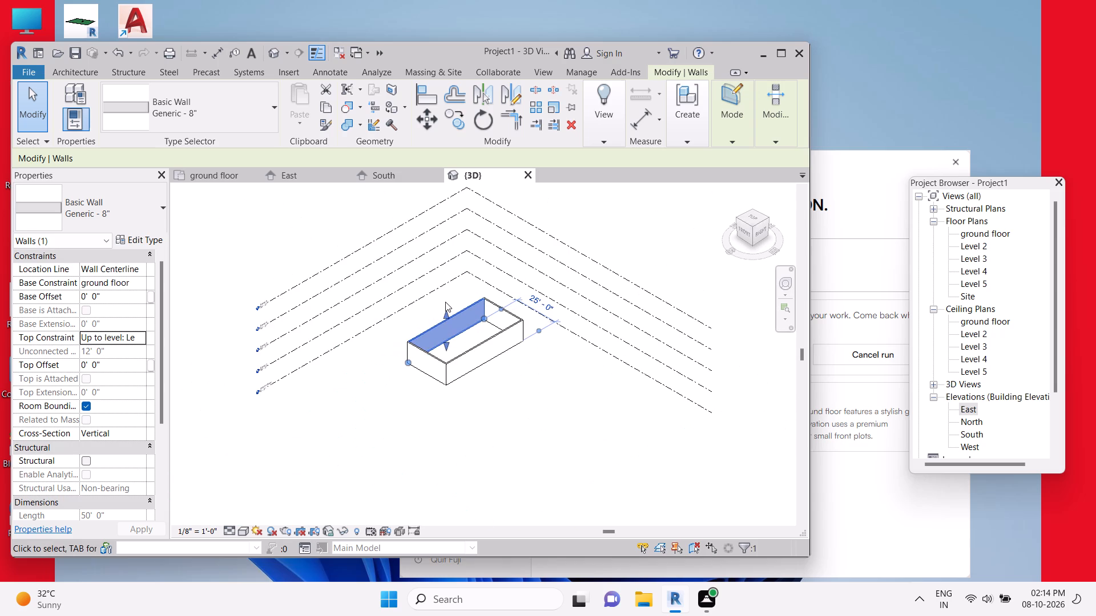
scroll(445, 302, "up", 6)
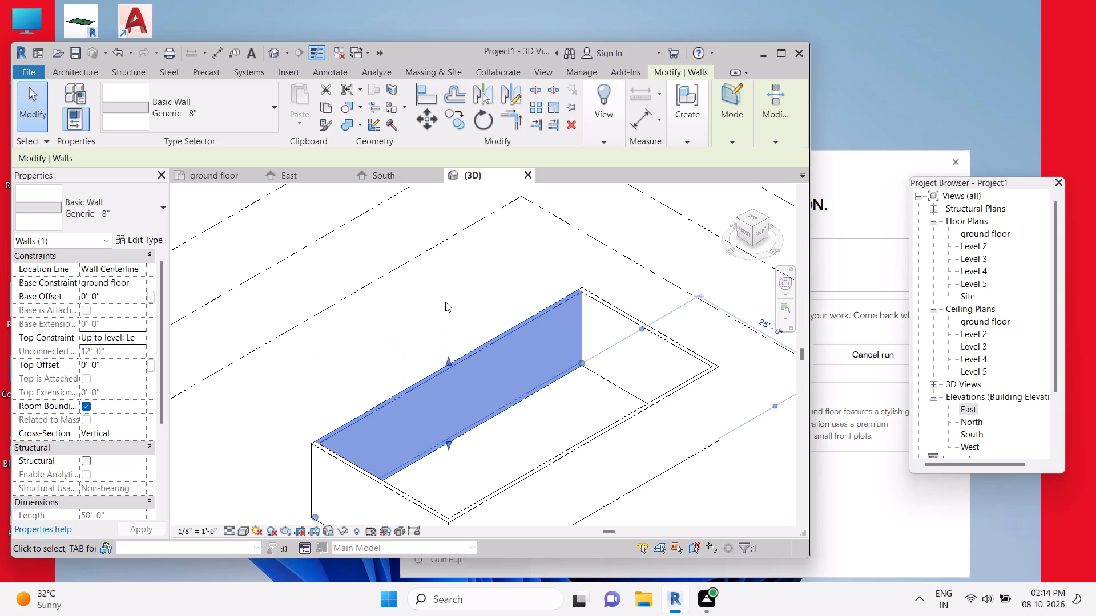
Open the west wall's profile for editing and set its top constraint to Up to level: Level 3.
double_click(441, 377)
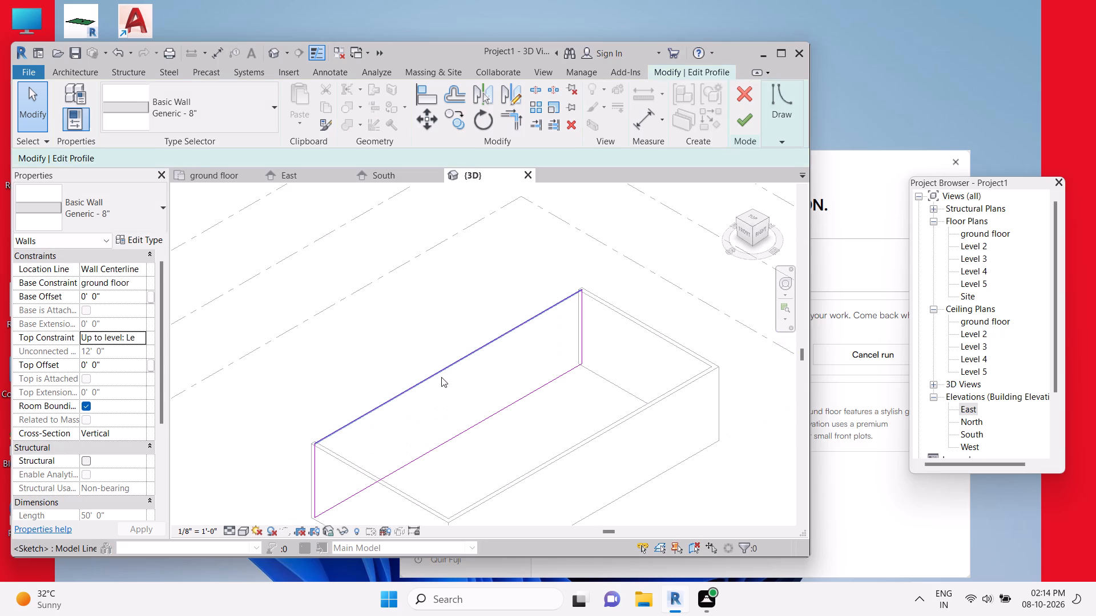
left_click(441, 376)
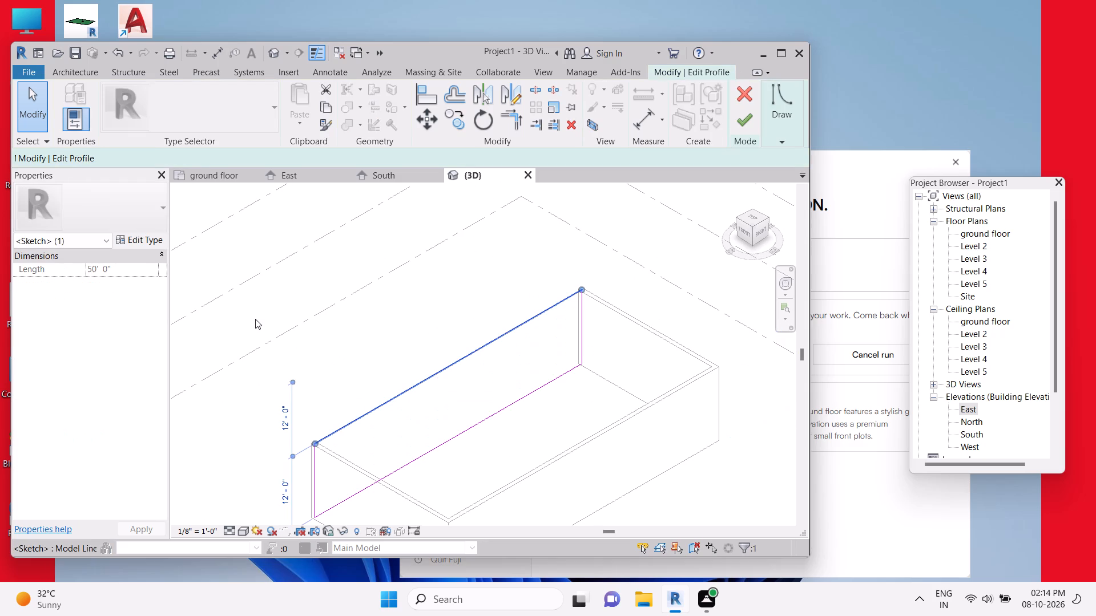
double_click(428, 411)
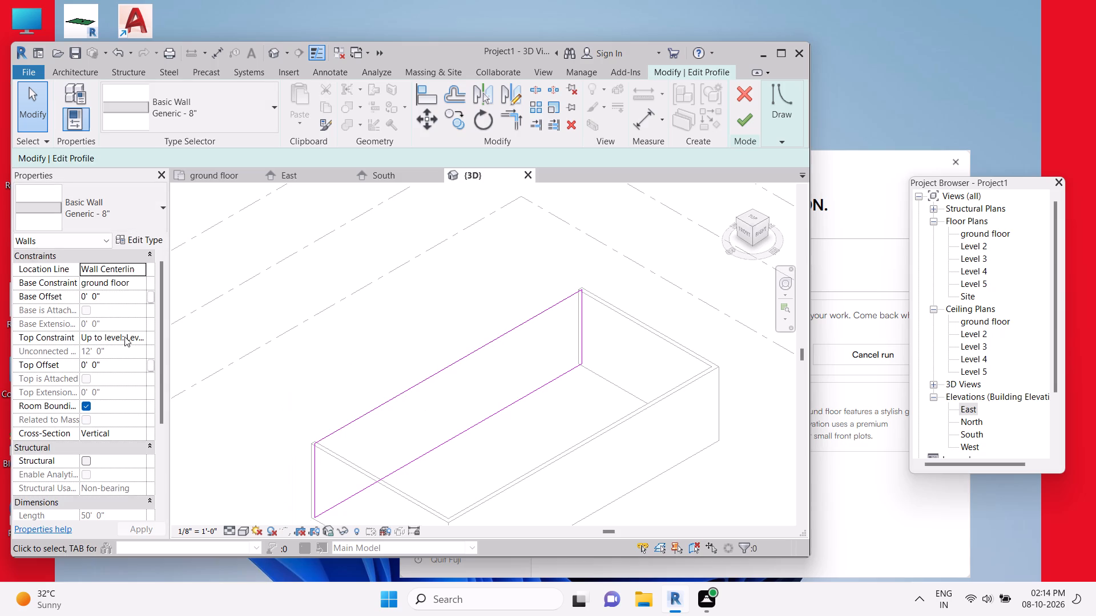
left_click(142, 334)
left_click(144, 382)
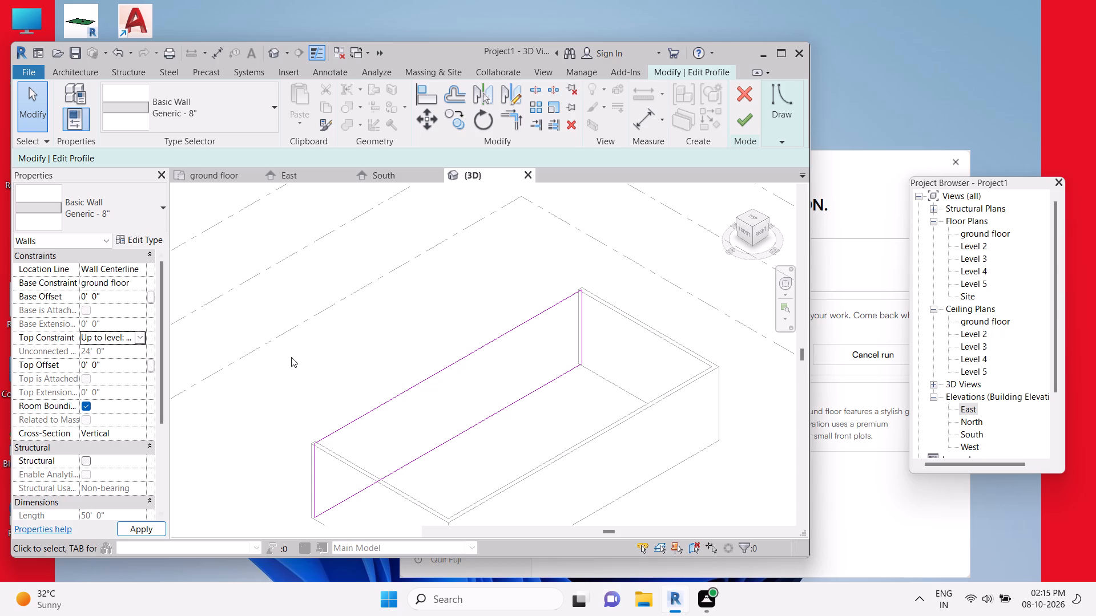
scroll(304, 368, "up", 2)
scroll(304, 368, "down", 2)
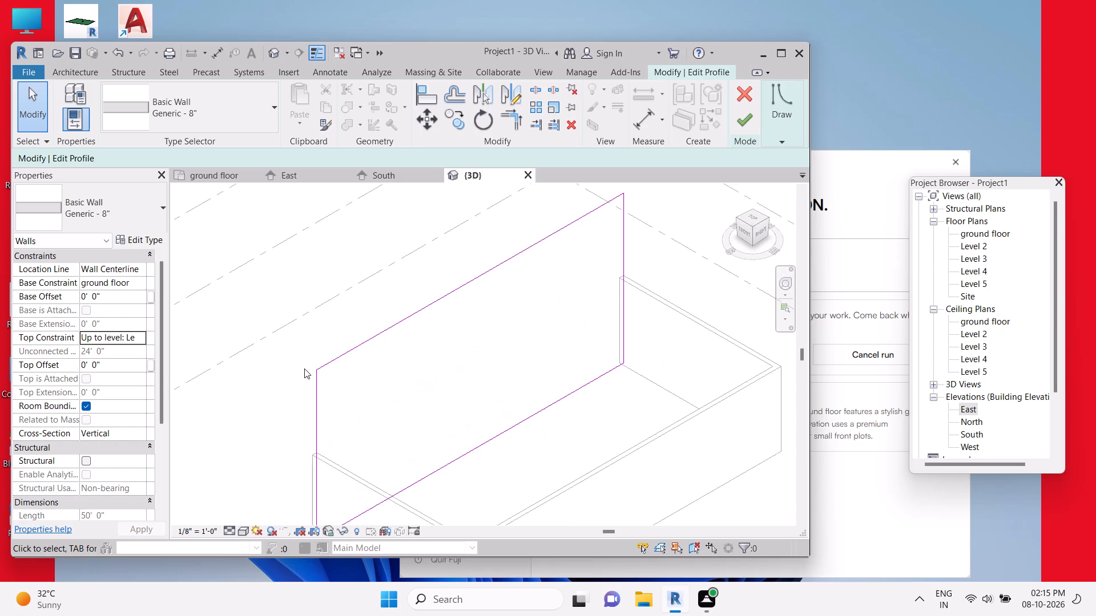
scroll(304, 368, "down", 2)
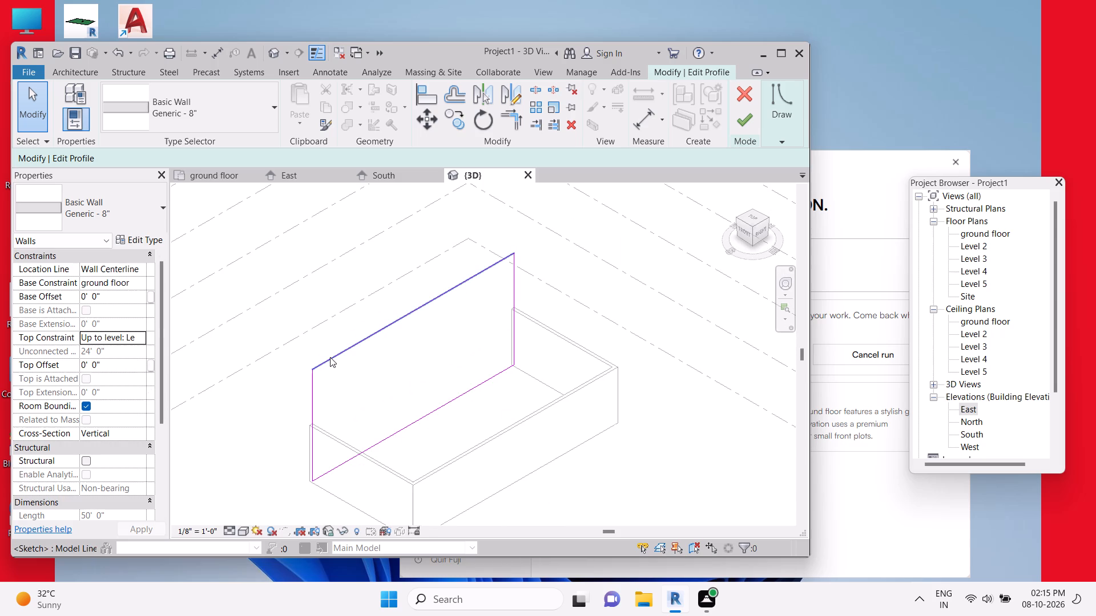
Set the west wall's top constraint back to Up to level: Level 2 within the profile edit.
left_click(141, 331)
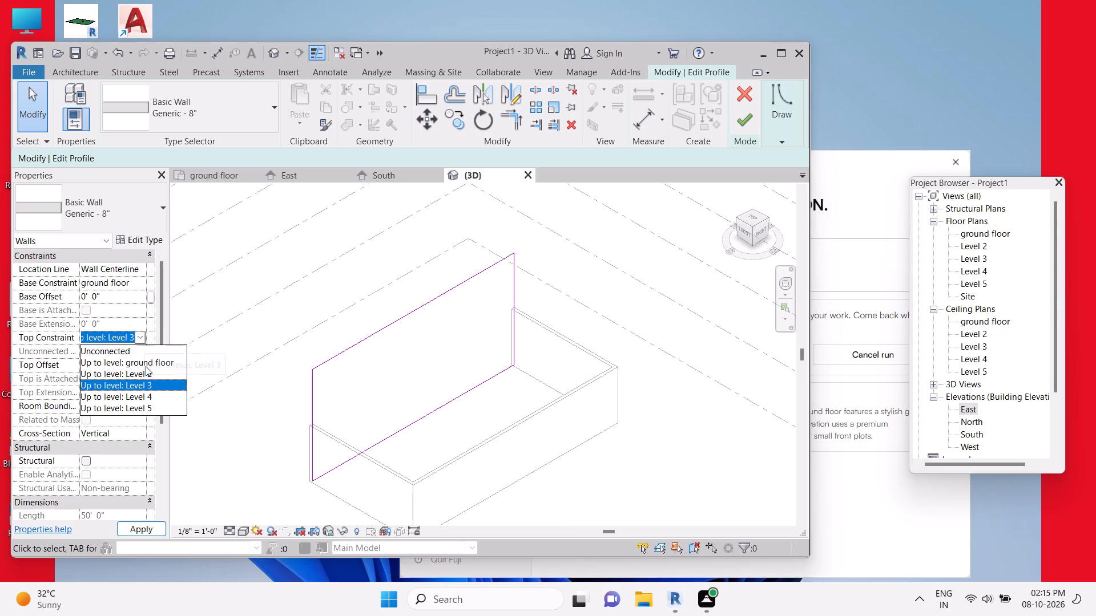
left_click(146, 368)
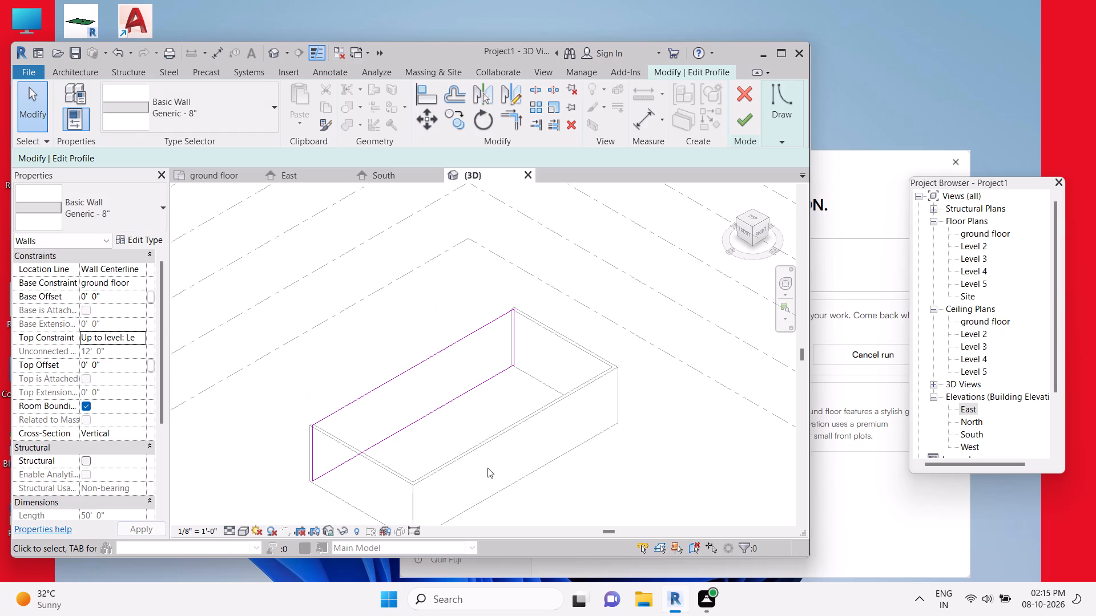
Examine the west wall's profile in the 3D view, the South and East elevations, and the ground floor plan.
scroll(654, 312, "down", 4)
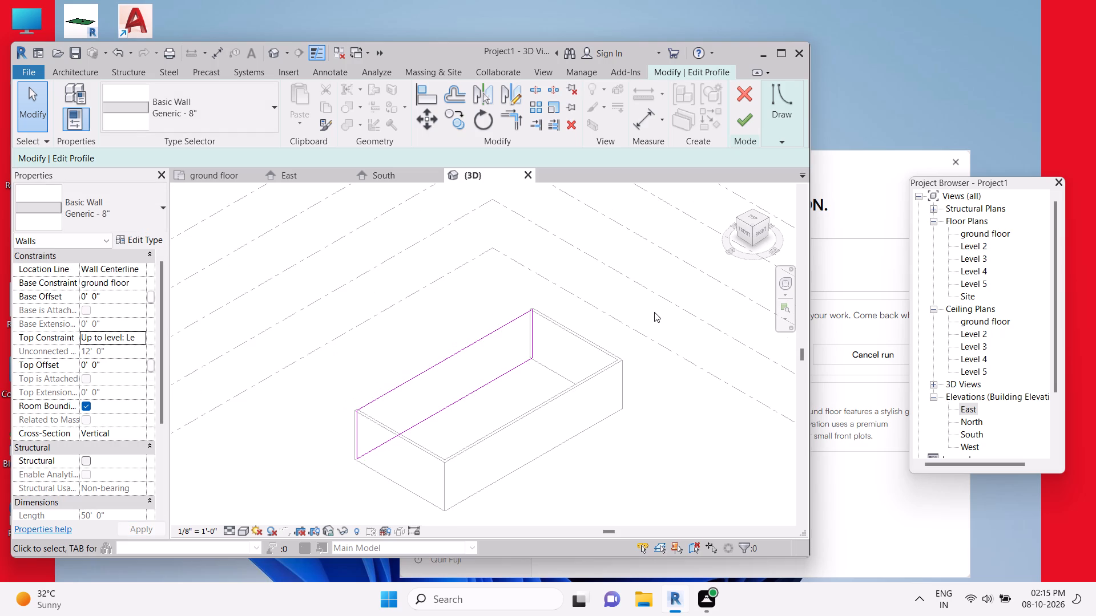
scroll(652, 313, "down", 3)
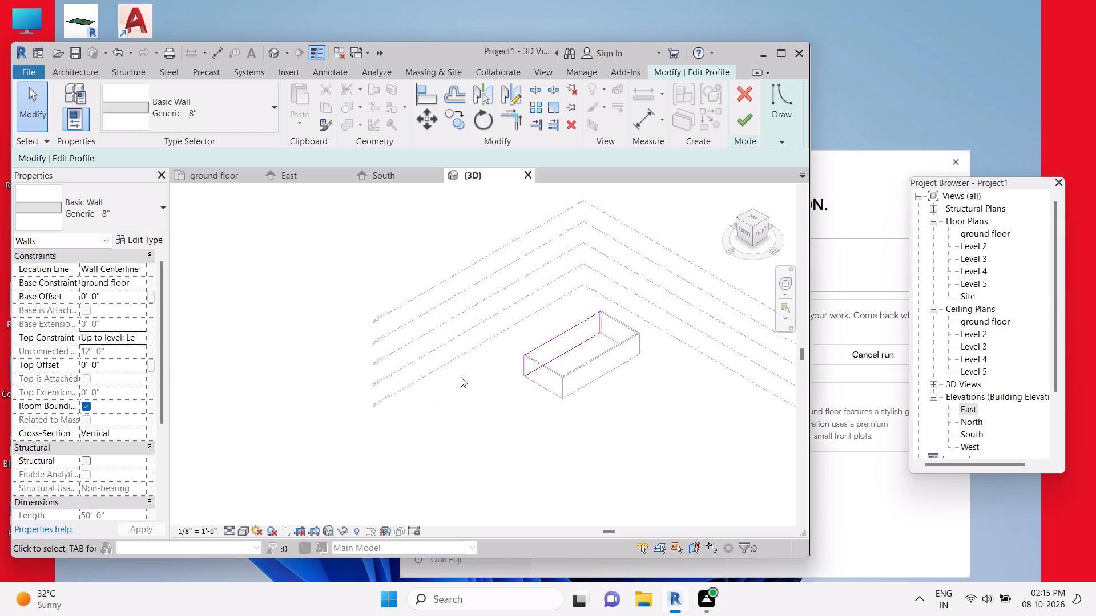
left_click(461, 377)
left_click(688, 449)
left_click(413, 177)
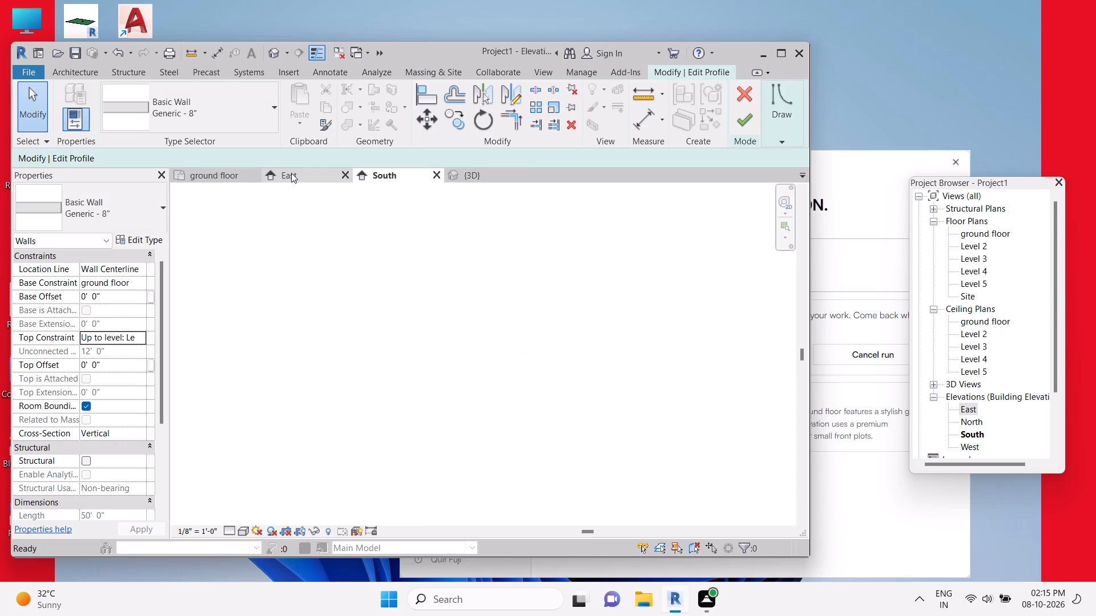
left_click(291, 173)
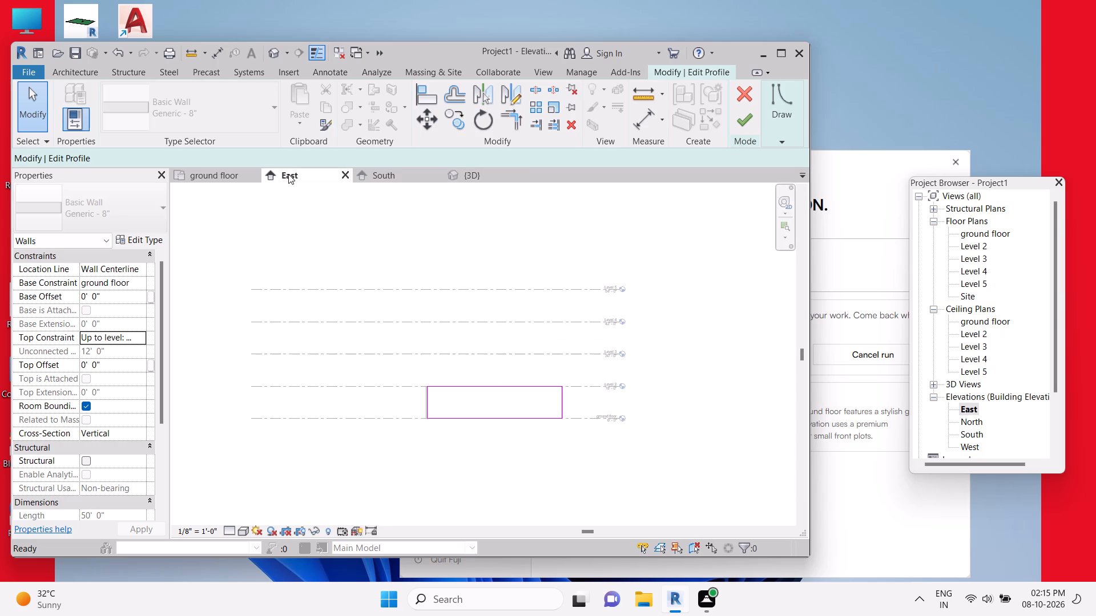
scroll(522, 384, "up", 8)
scroll(522, 384, "down", 1)
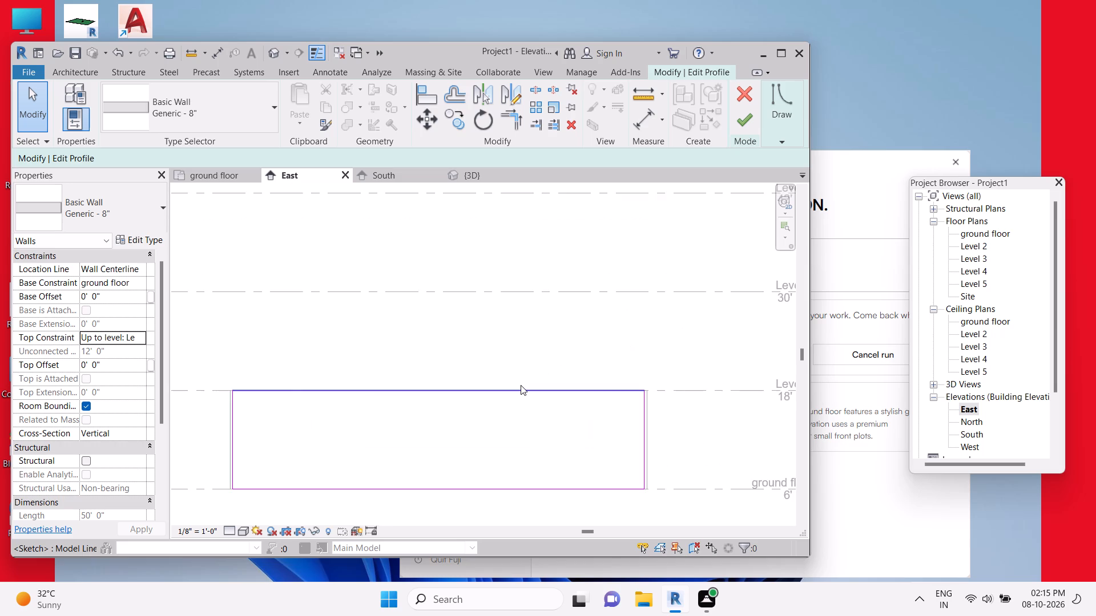
scroll(521, 385, "down", 6)
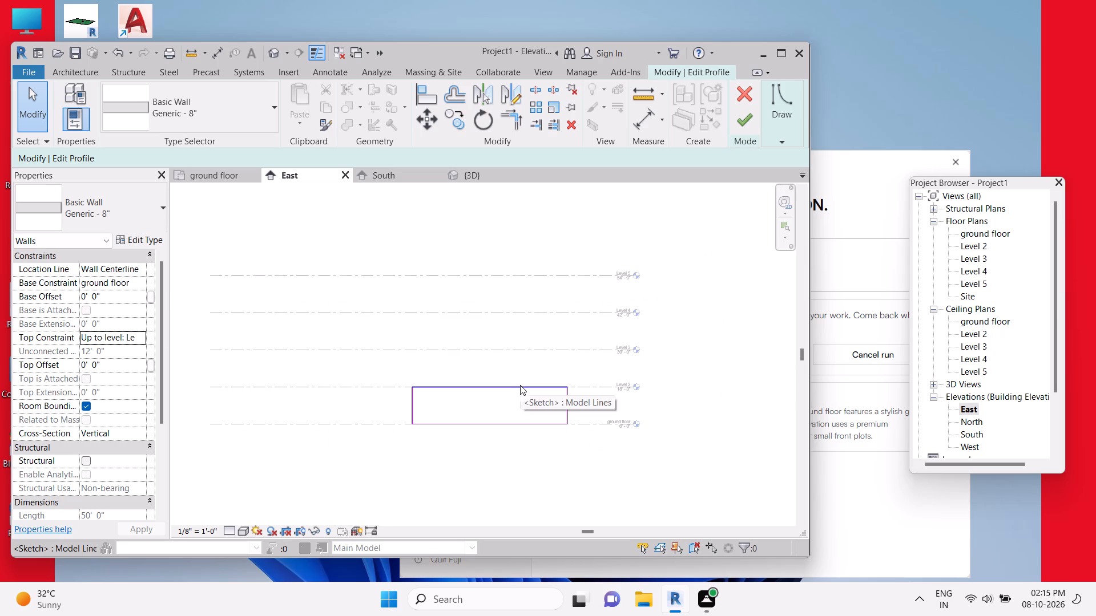
left_click(225, 177)
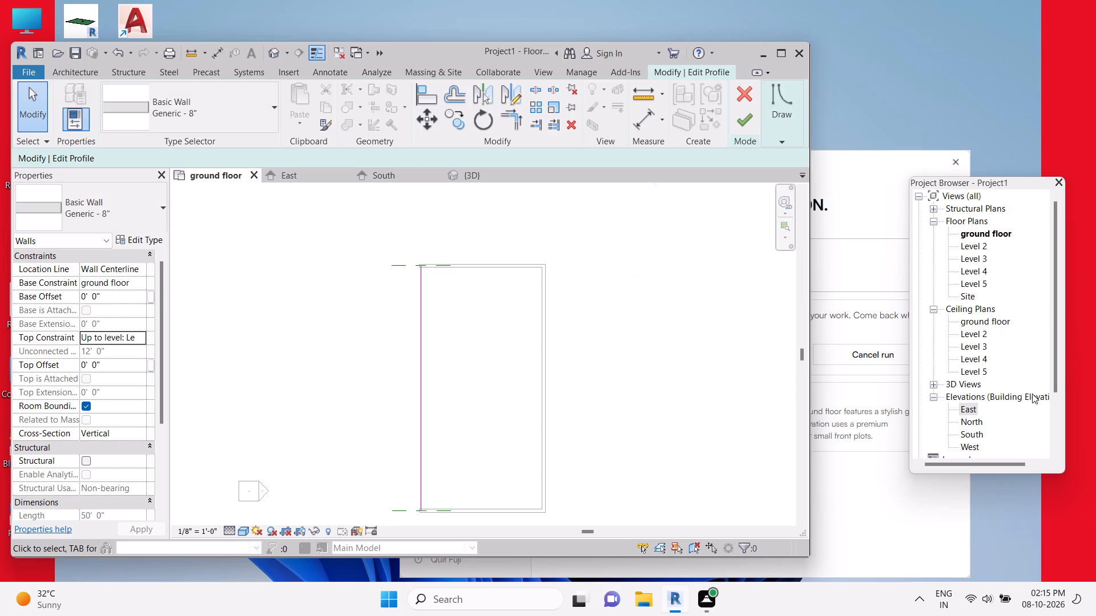
left_click(602, 337)
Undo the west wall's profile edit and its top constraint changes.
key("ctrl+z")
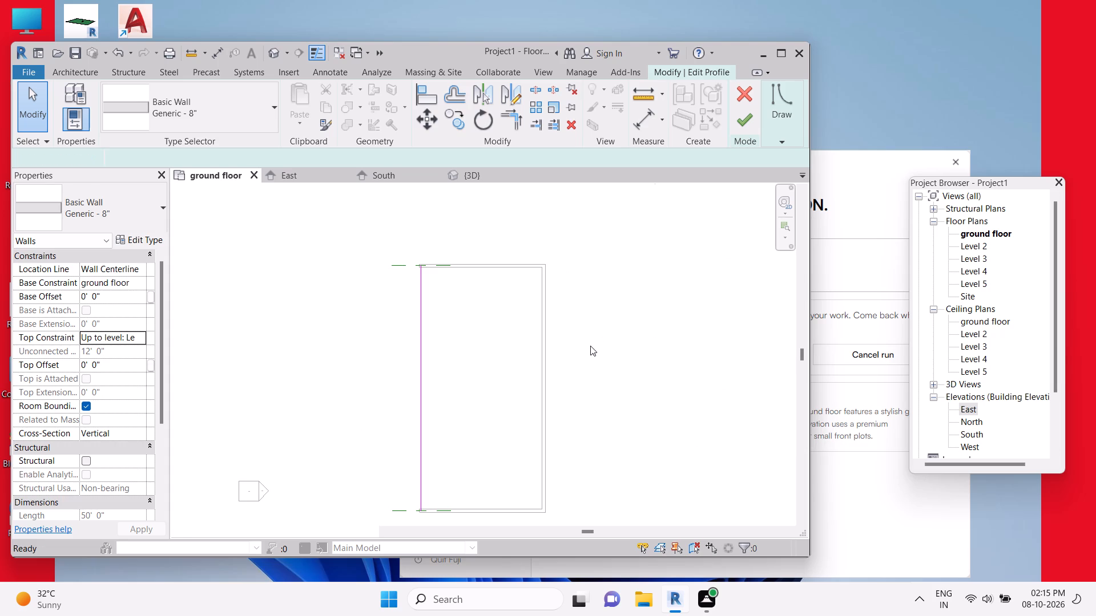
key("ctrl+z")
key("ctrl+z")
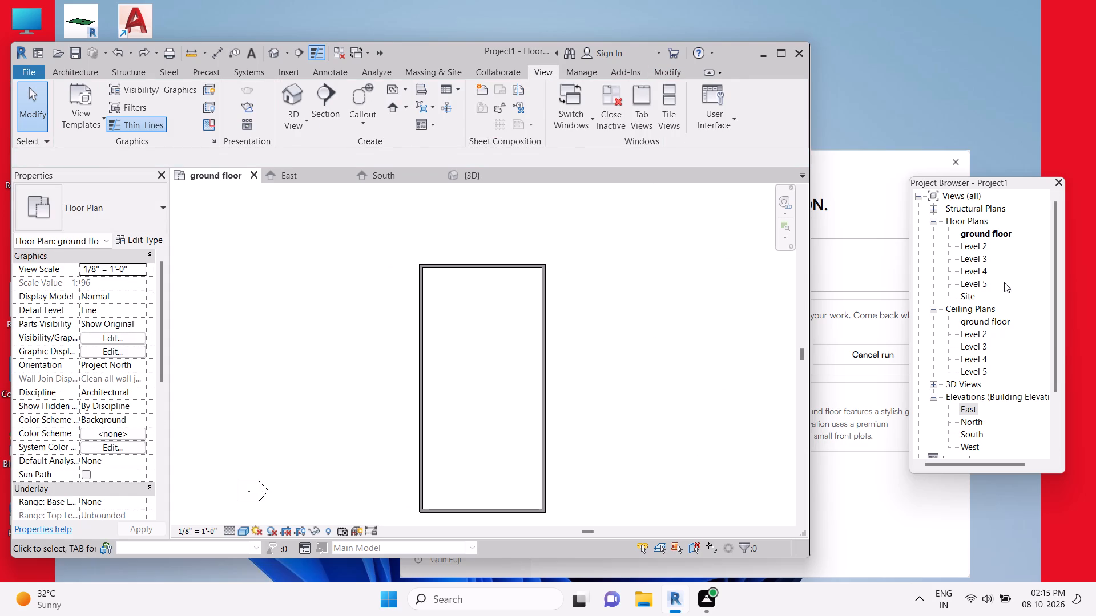
View the Level 2 floor plan and return to the ground floor plan.
double_click(983, 248)
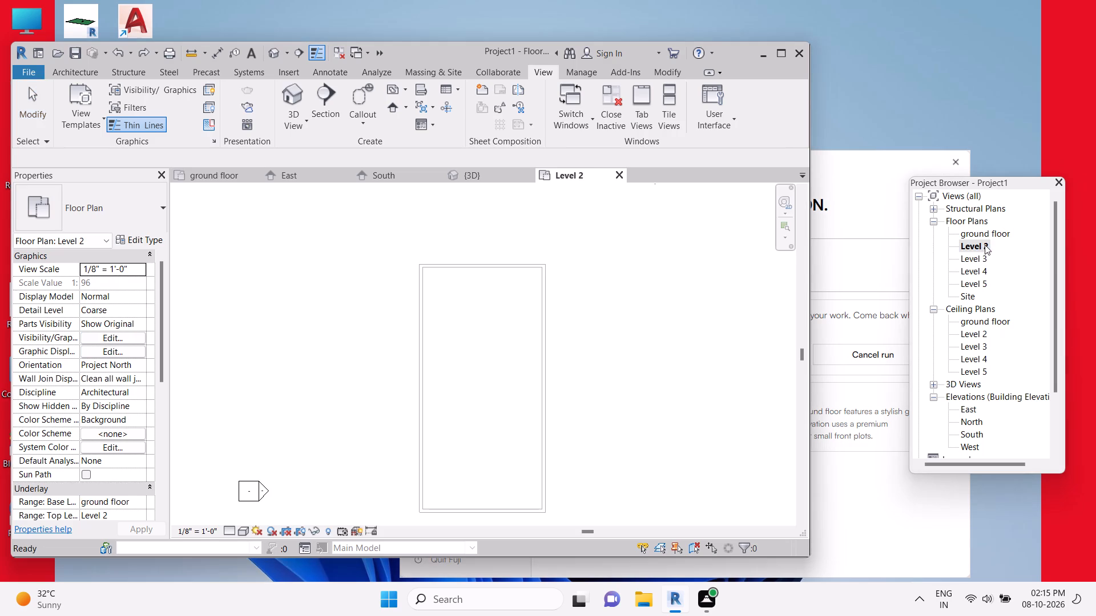
double_click(994, 229)
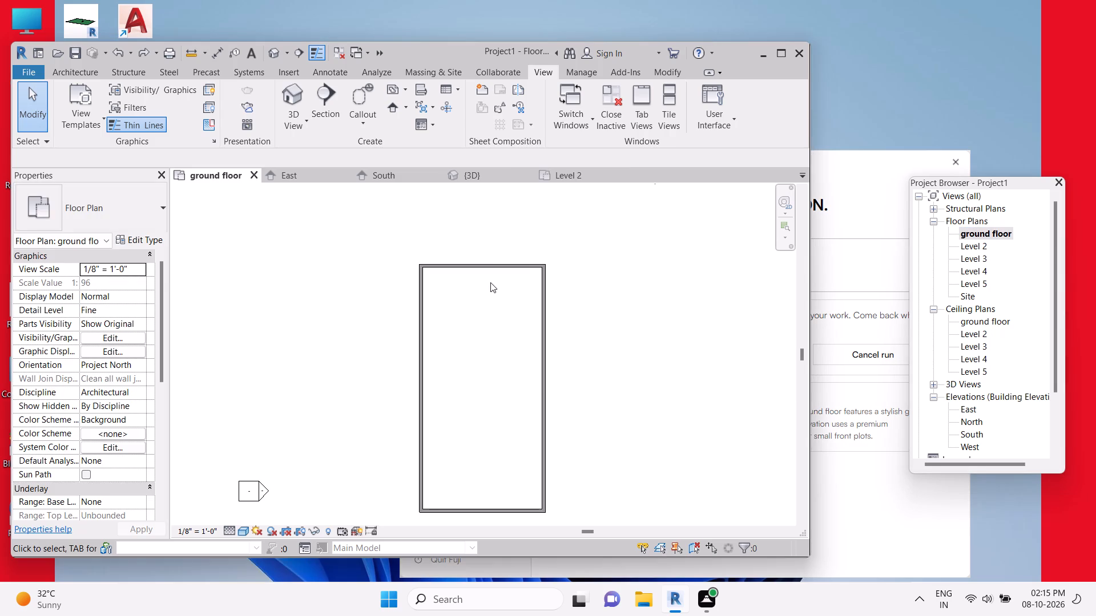
scroll(490, 282, "down", 2)
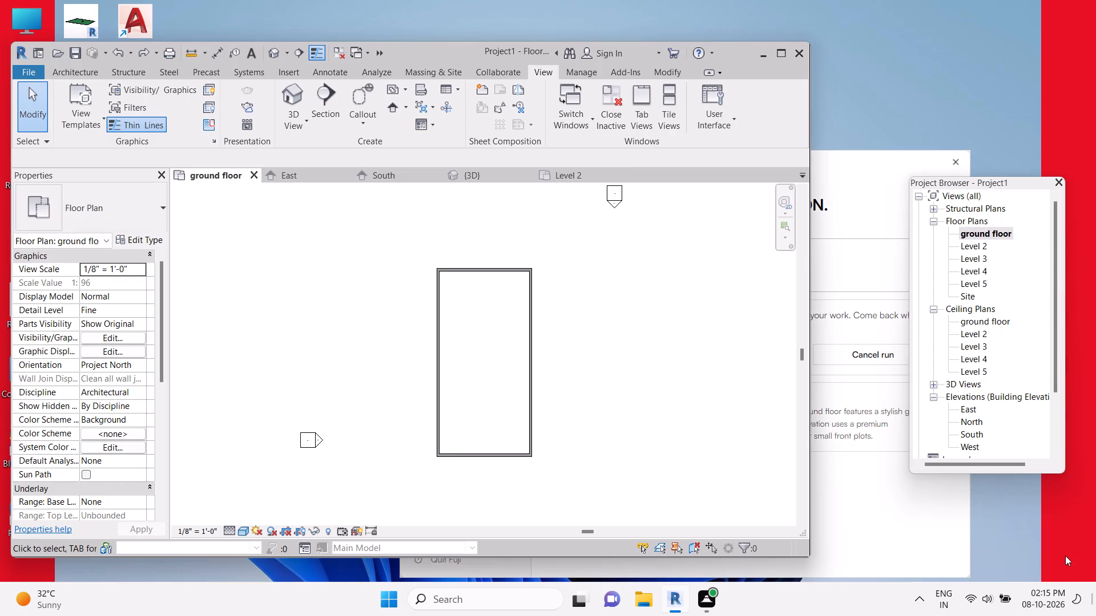
Examine the walls against the levels in the North, South and West elevations.
double_click(974, 427)
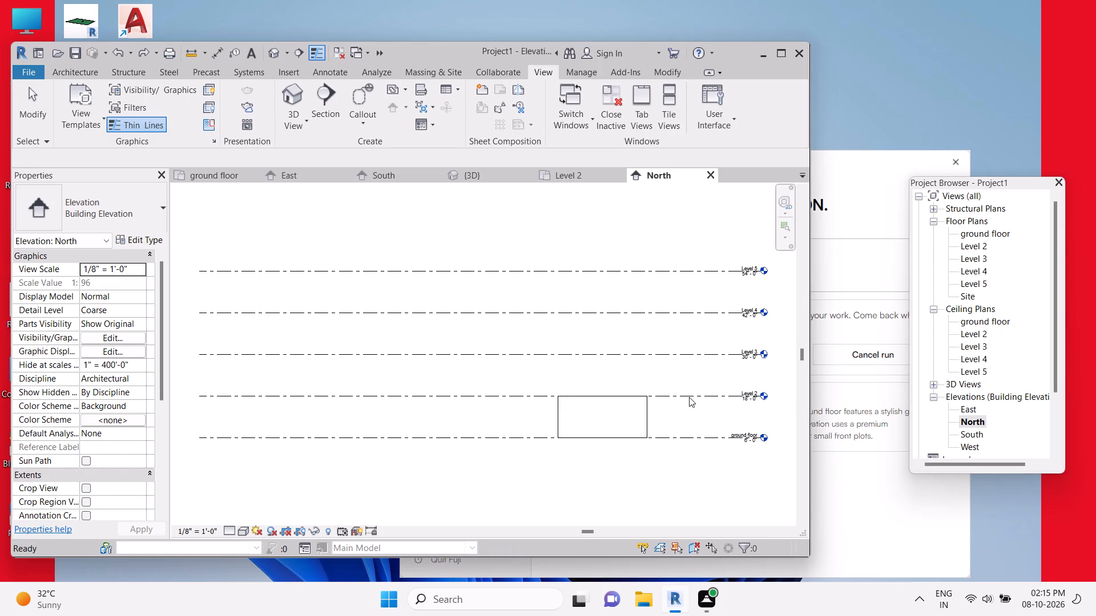
double_click(689, 397)
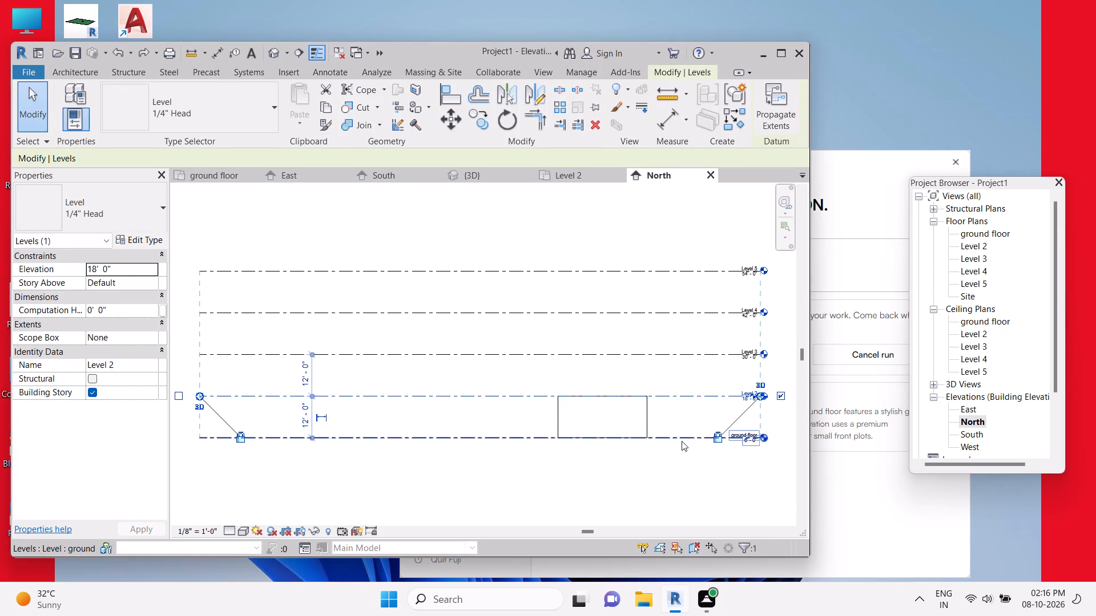
left_click(975, 437)
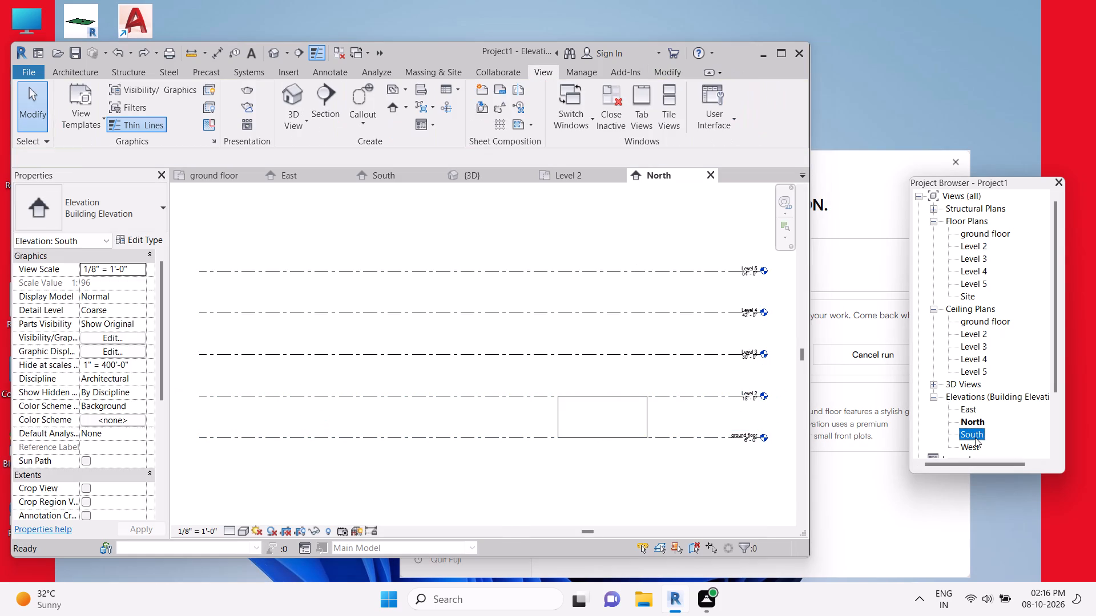
double_click(975, 437)
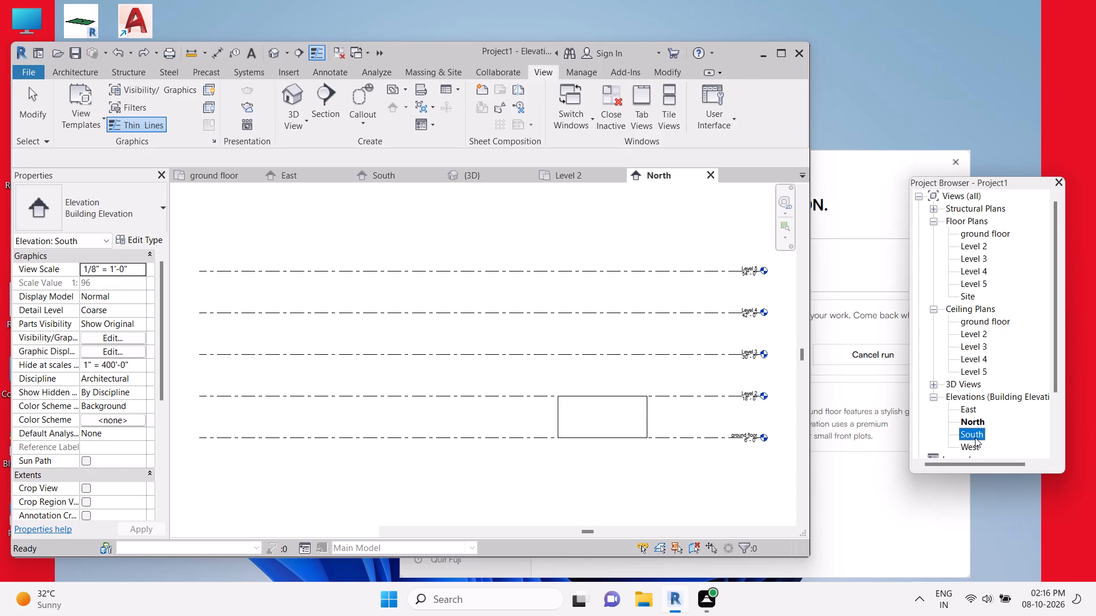
scroll(654, 232, "down", 6)
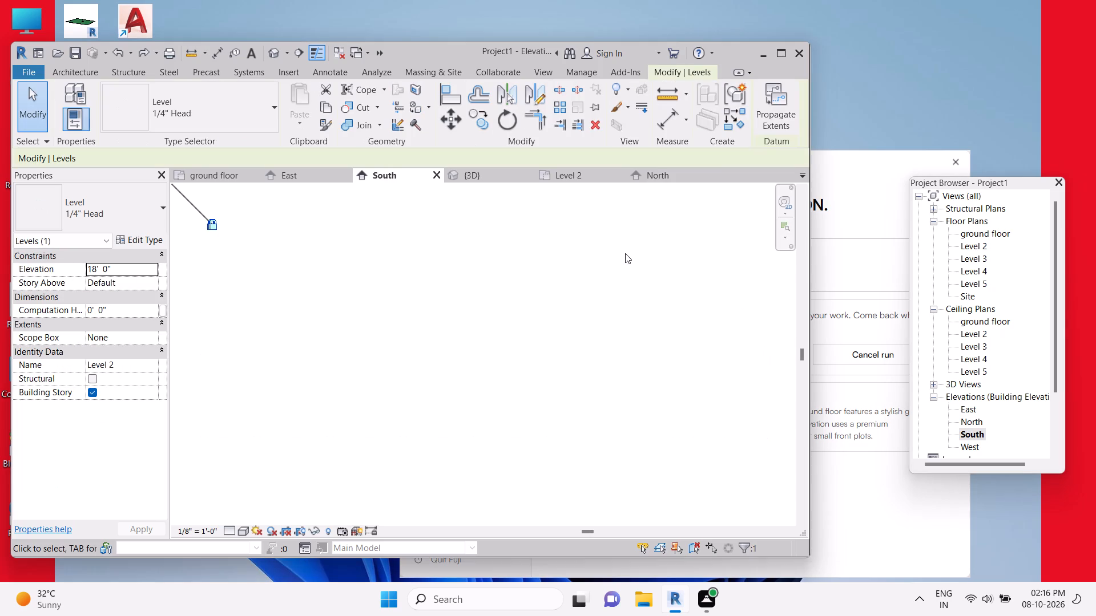
scroll(625, 258, "down", 7)
scroll(642, 276, "up", 4)
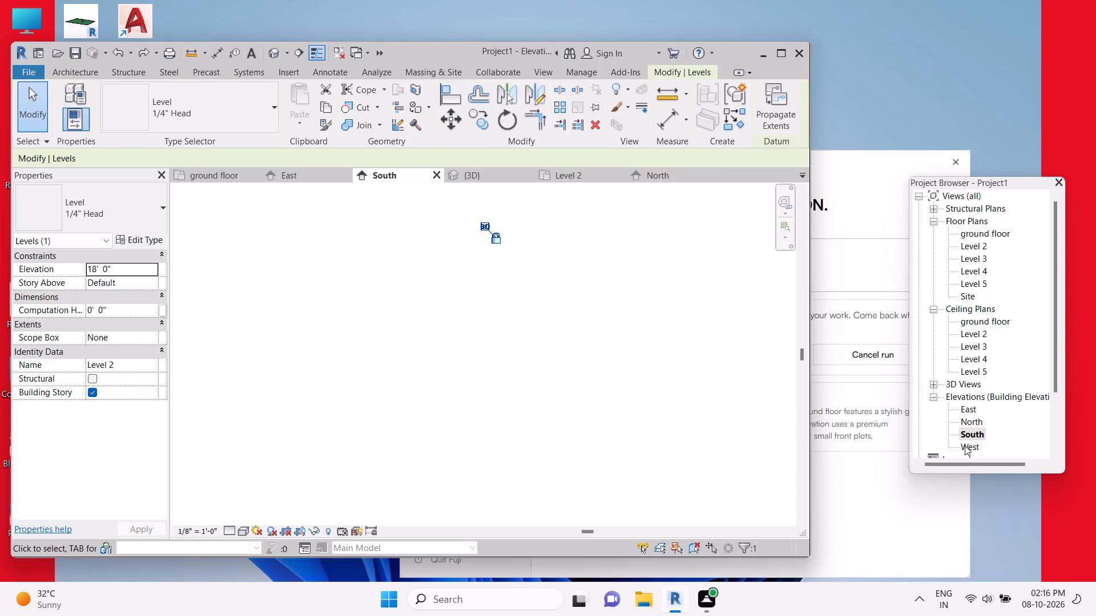
left_click(965, 445)
left_click(961, 448)
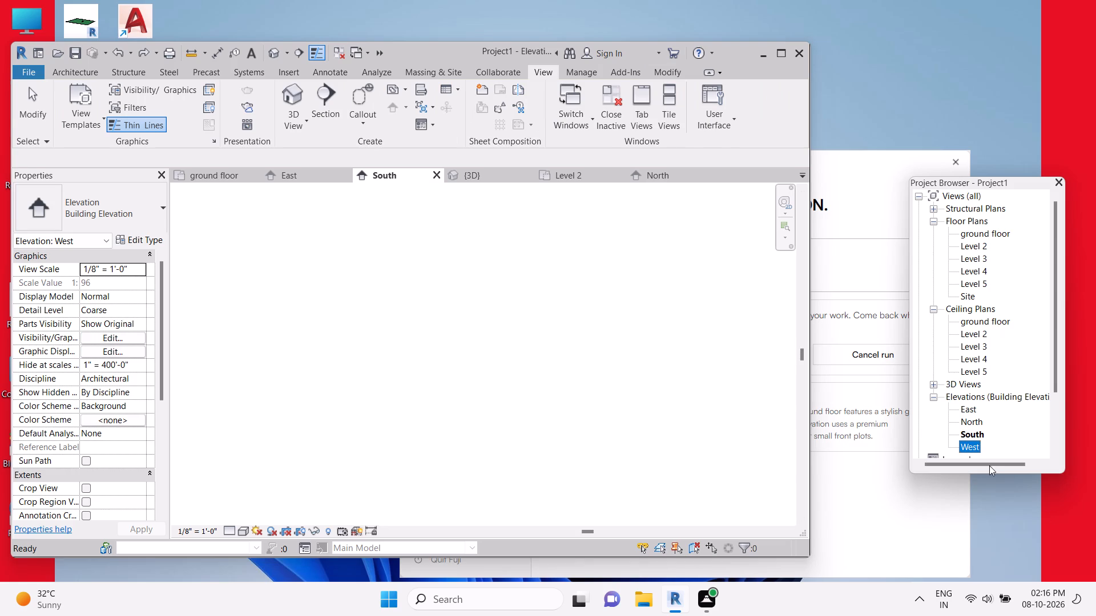
double_click(969, 443)
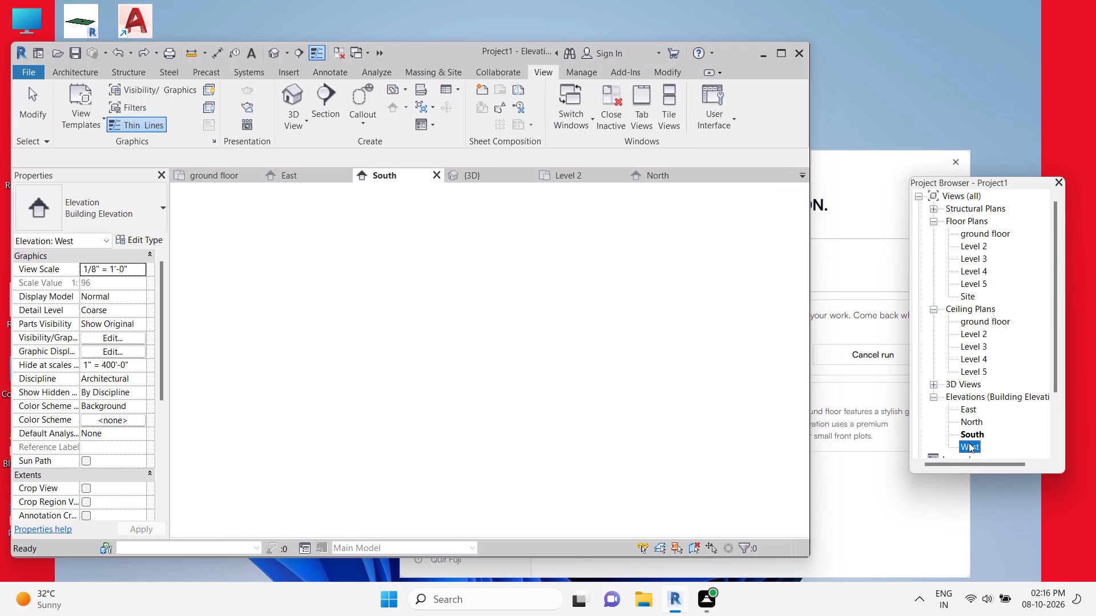
scroll(658, 344, "down", 2)
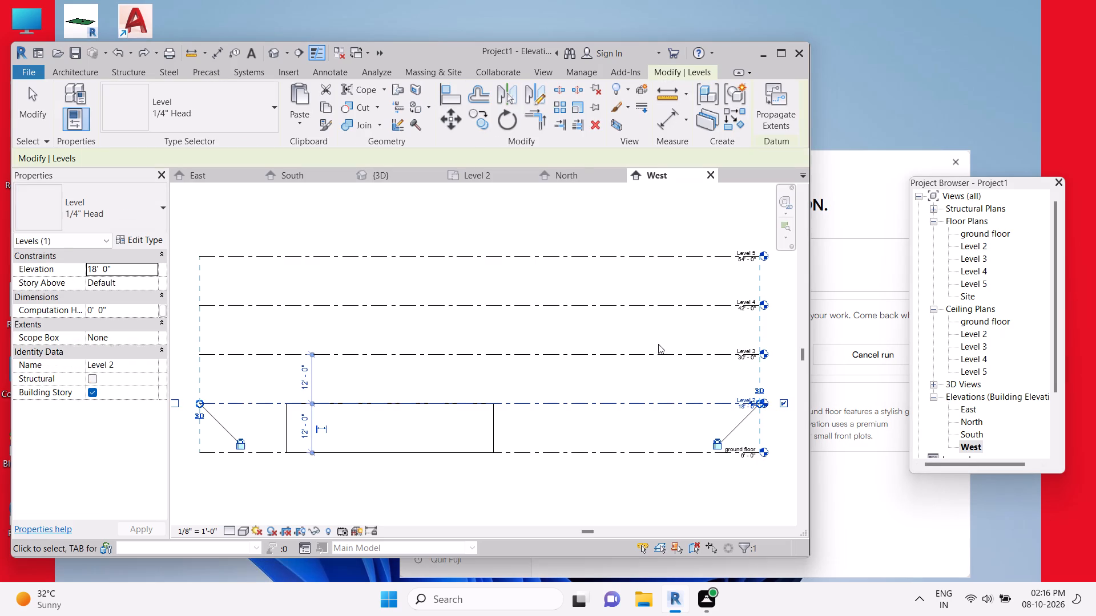
scroll(658, 344, "down", 1)
scroll(658, 344, "up", 7)
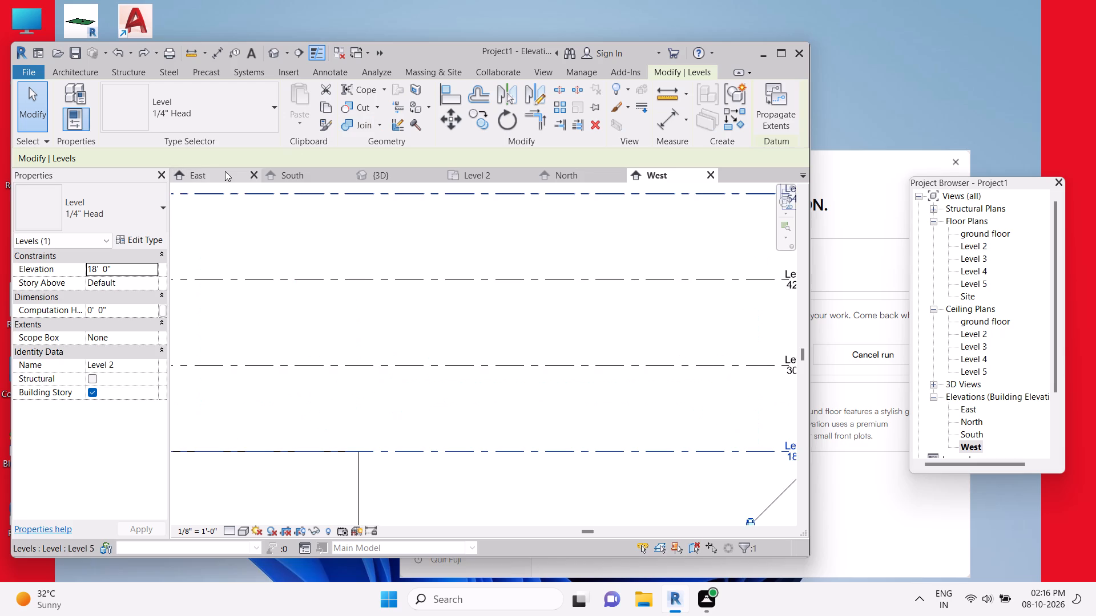
Close the open West, North, South and East elevation views.
left_click(718, 175)
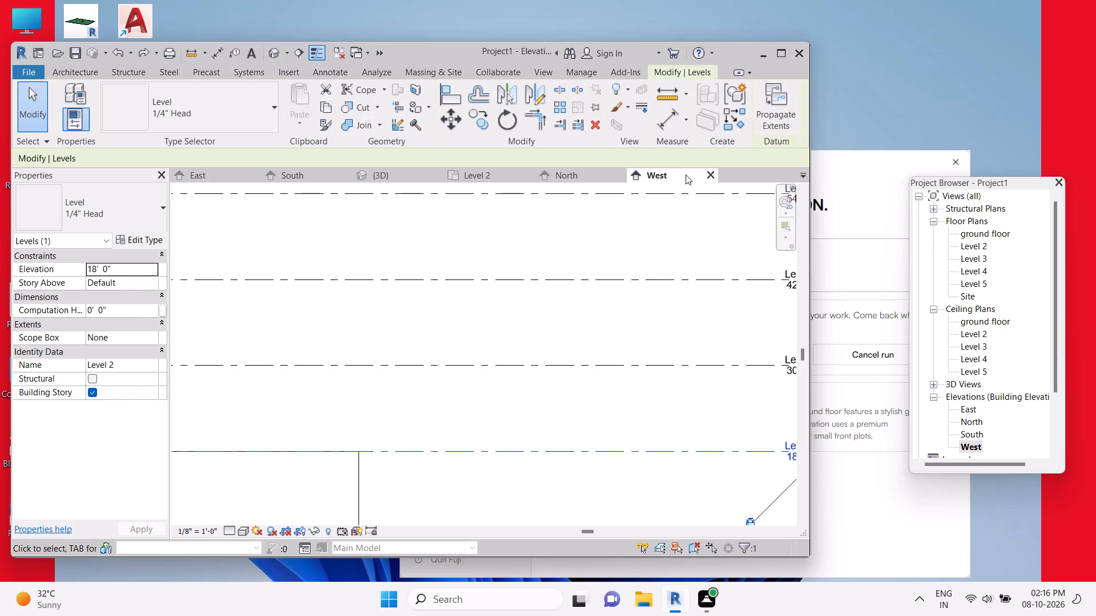
left_click(712, 173)
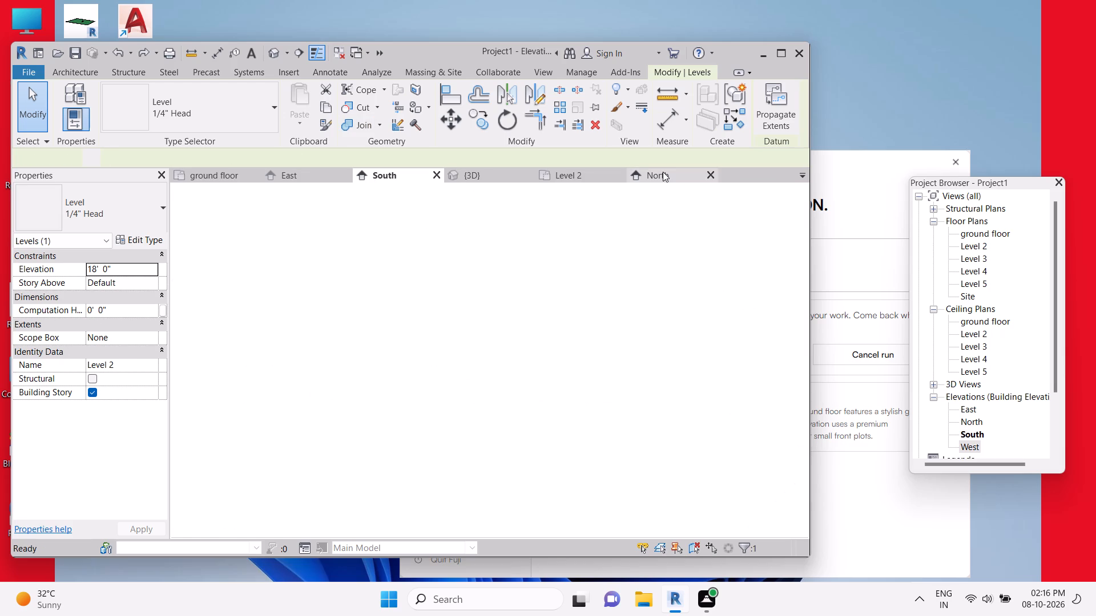
left_click(714, 177)
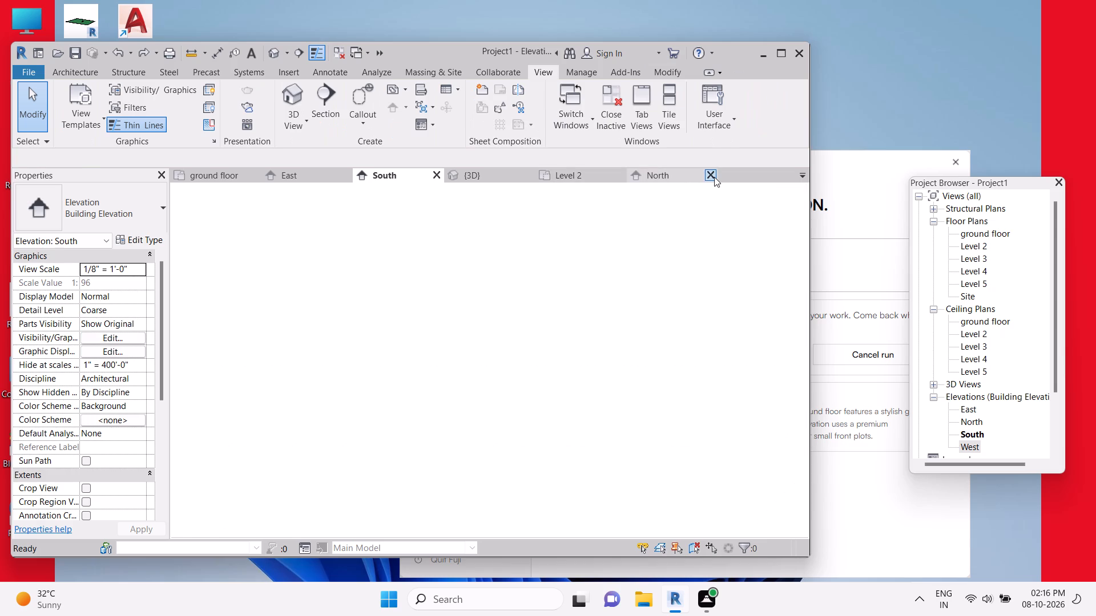
left_click(434, 172)
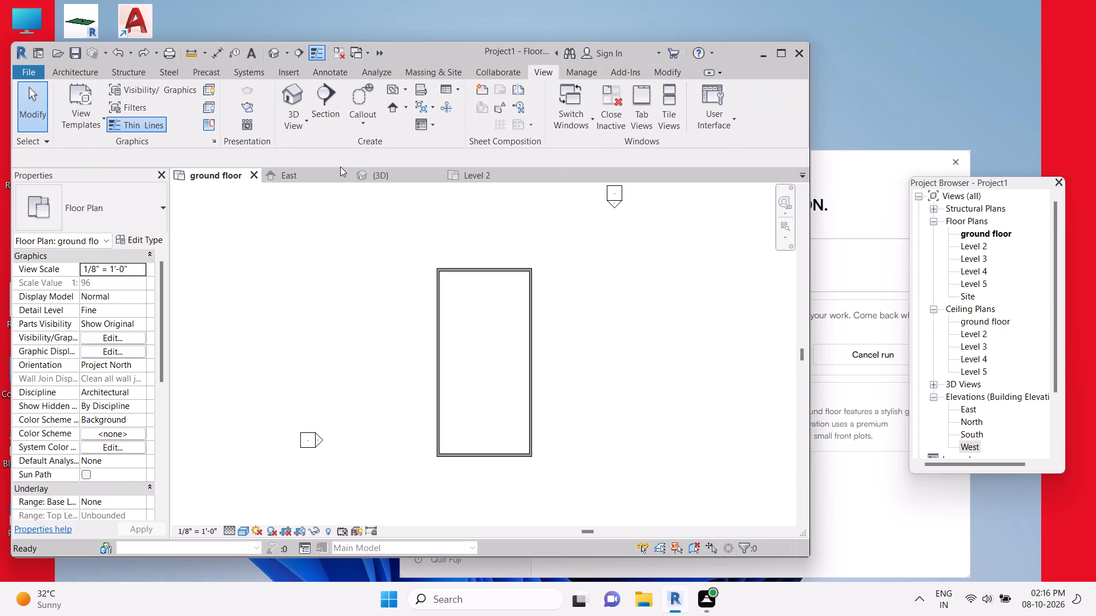
left_click(350, 175)
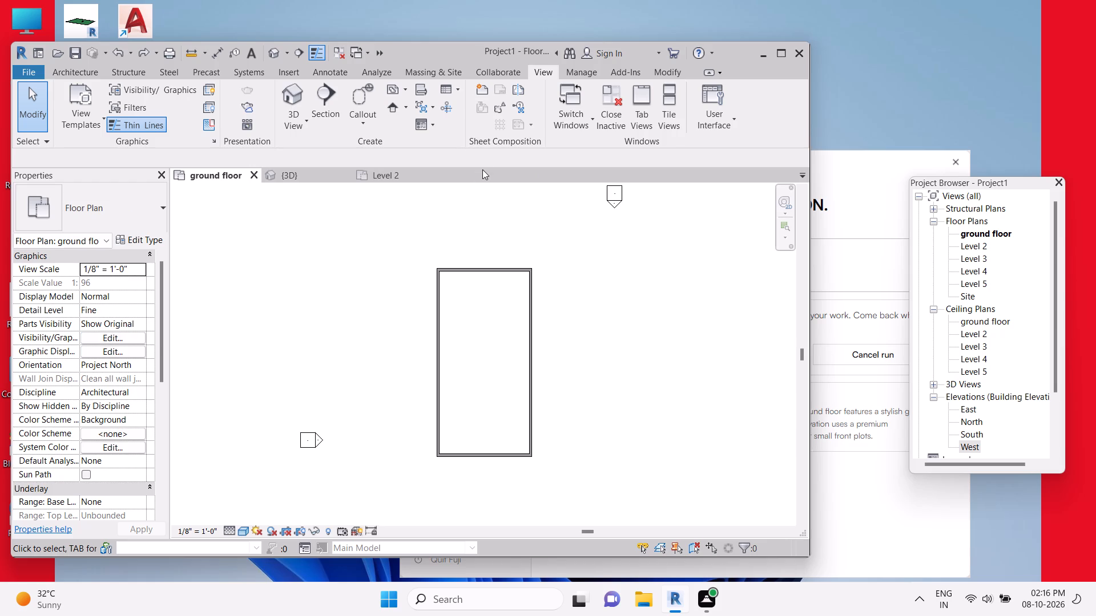
Rename the Level 2 floor plan as Level 1.
left_click(978, 248)
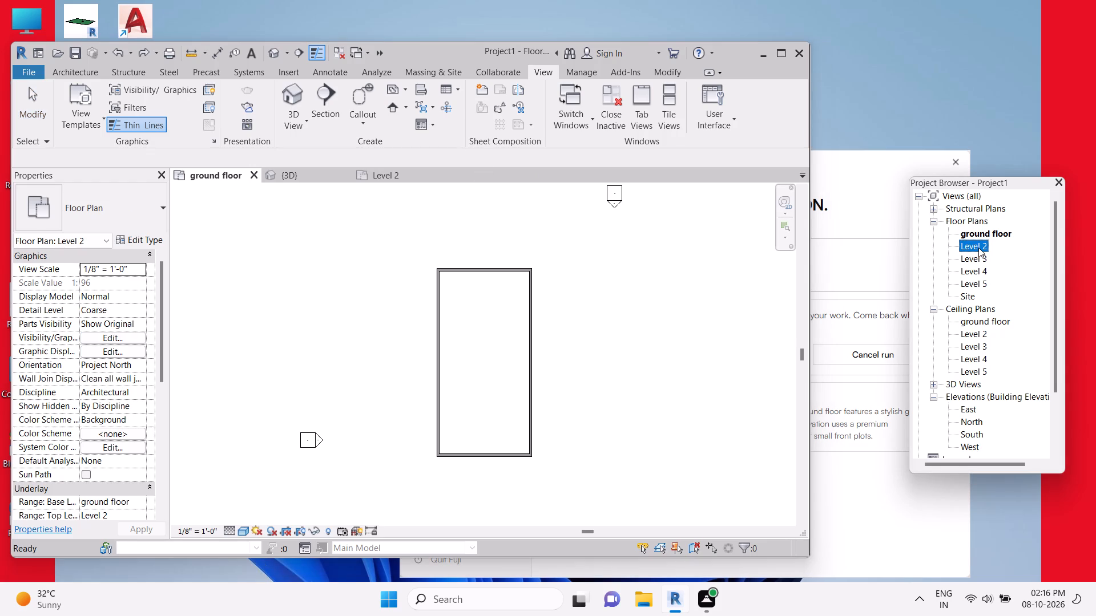
left_click(976, 244)
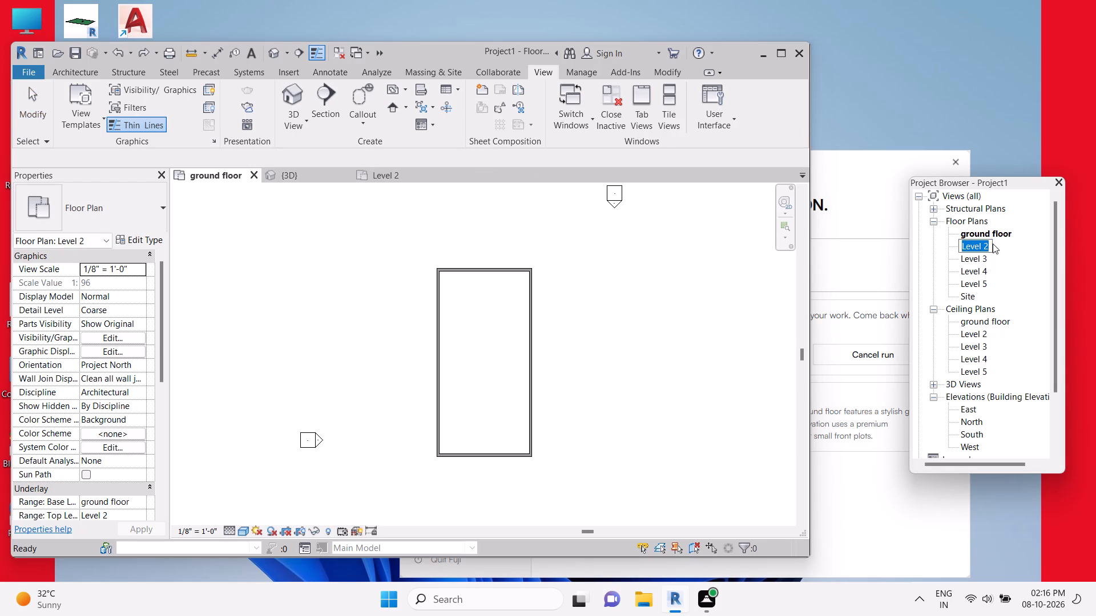
left_click(984, 246)
key("Right")
key("BackSpace")
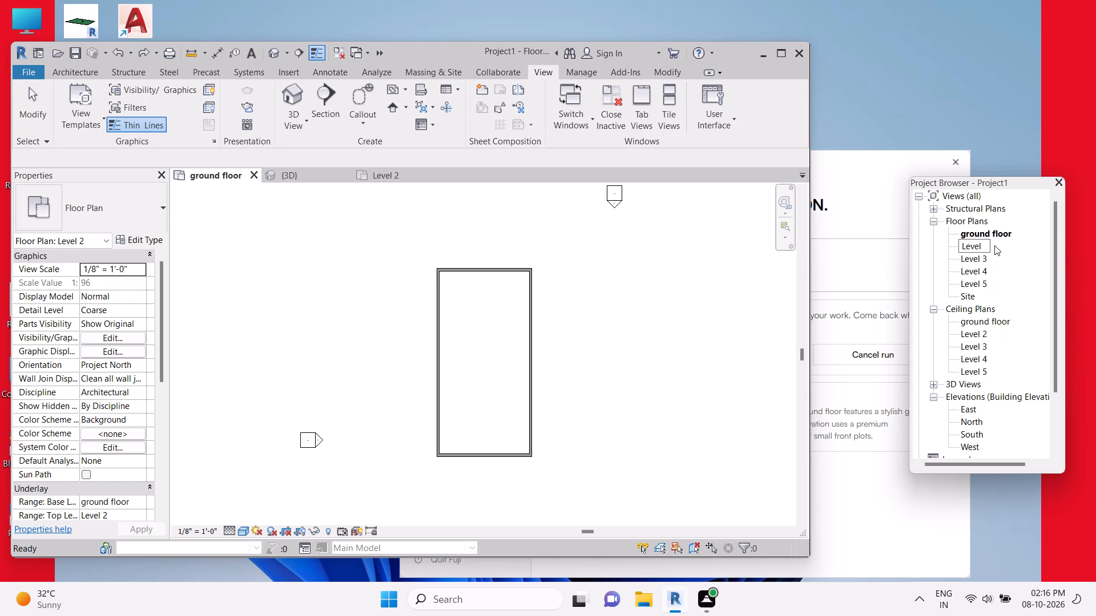
key("1")
key("Down")
key("Down")
key("Return")
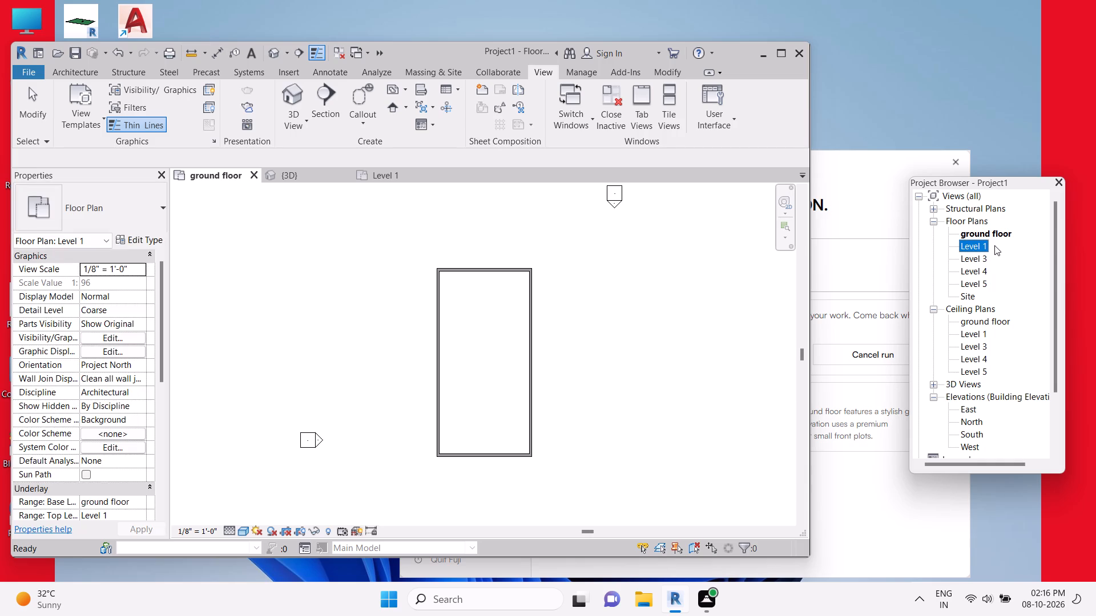
Open the Level 3 floor plan and rename it as Level 2.
key("Down")
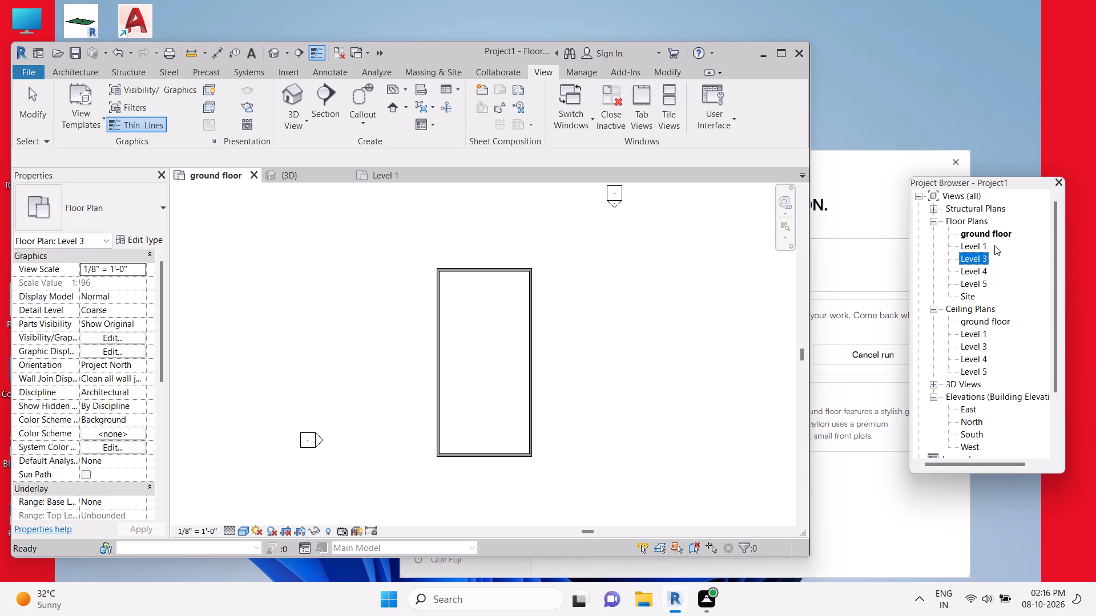
key("Return")
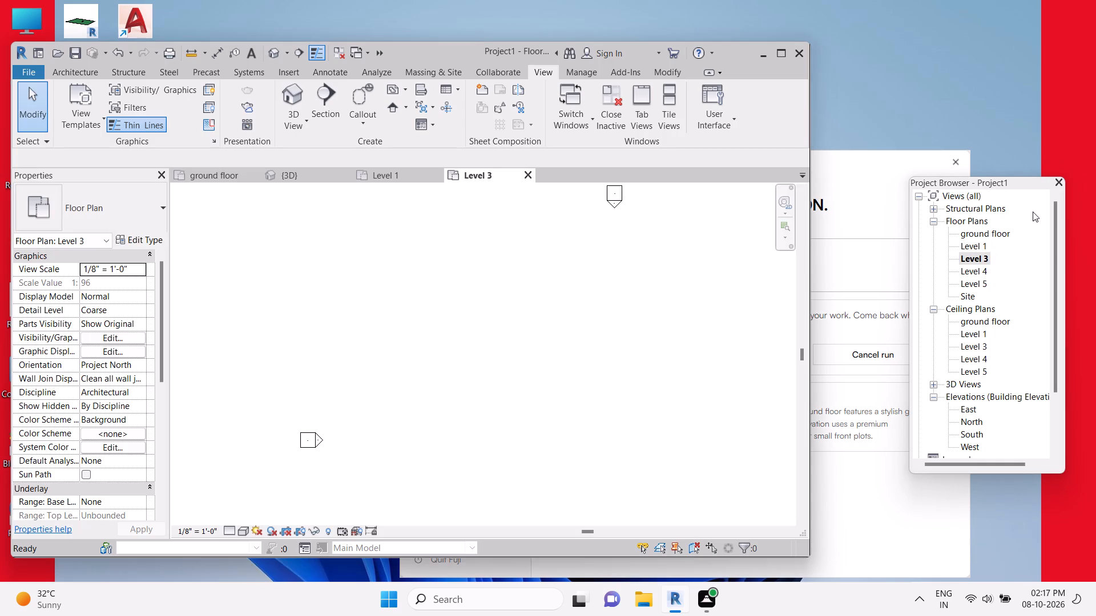
double_click(990, 254)
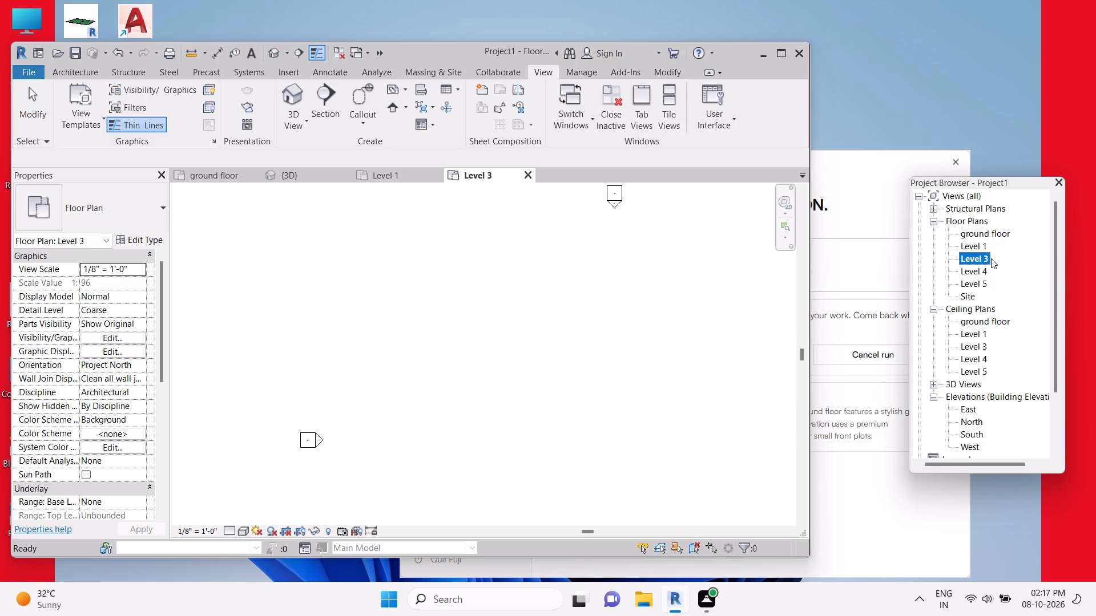
left_click(983, 257)
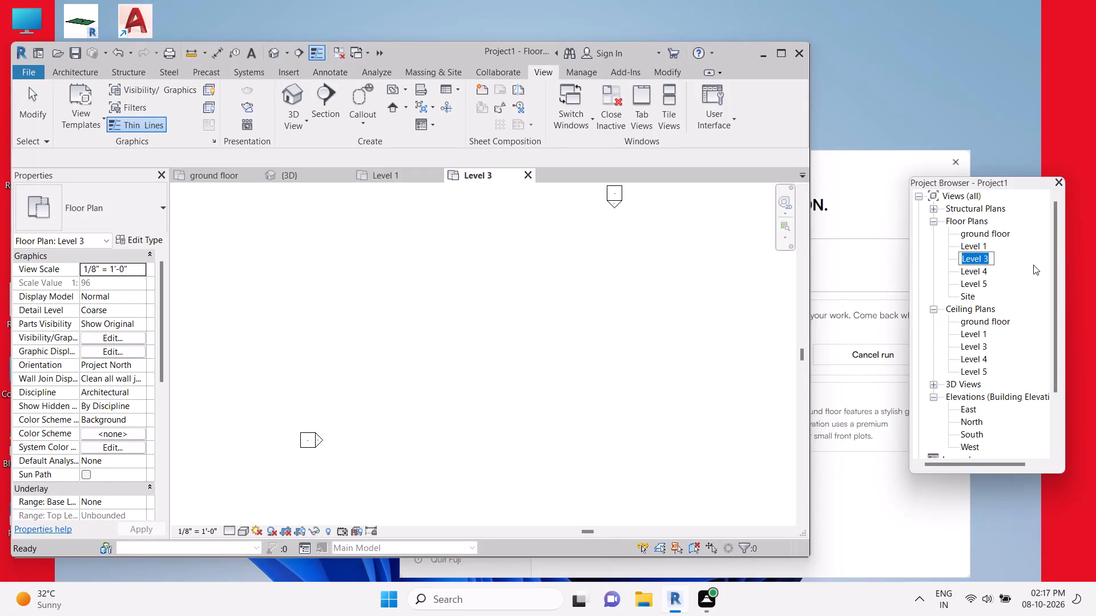
left_click(991, 258)
double_click(991, 258)
left_click(991, 258)
key("BackSpace")
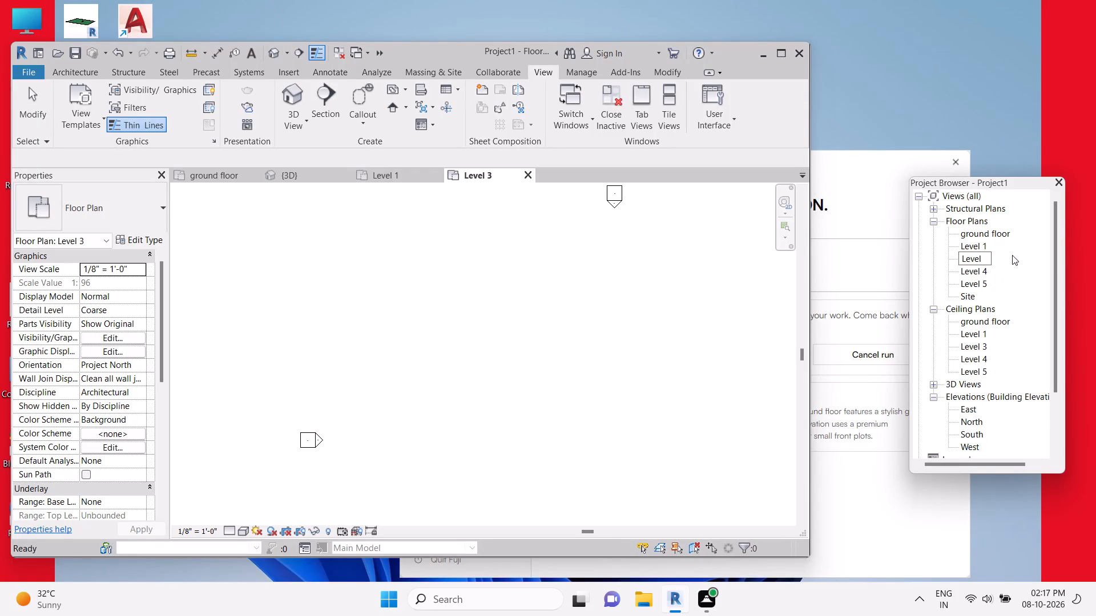
key("2")
key("Return")
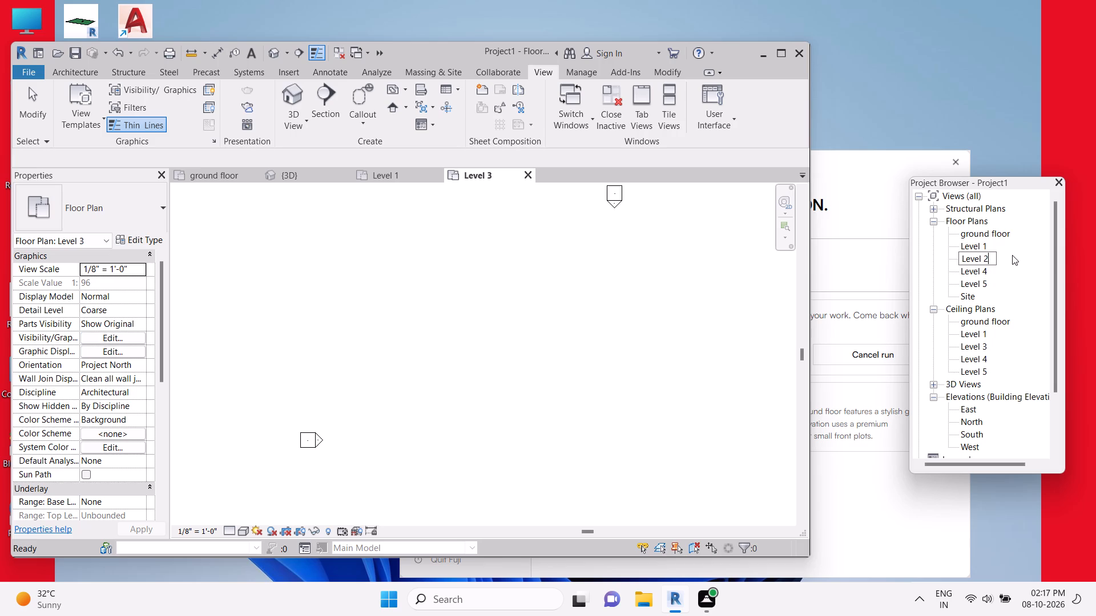
Rename the Level 4 floor plan as Level 3.
key("Down")
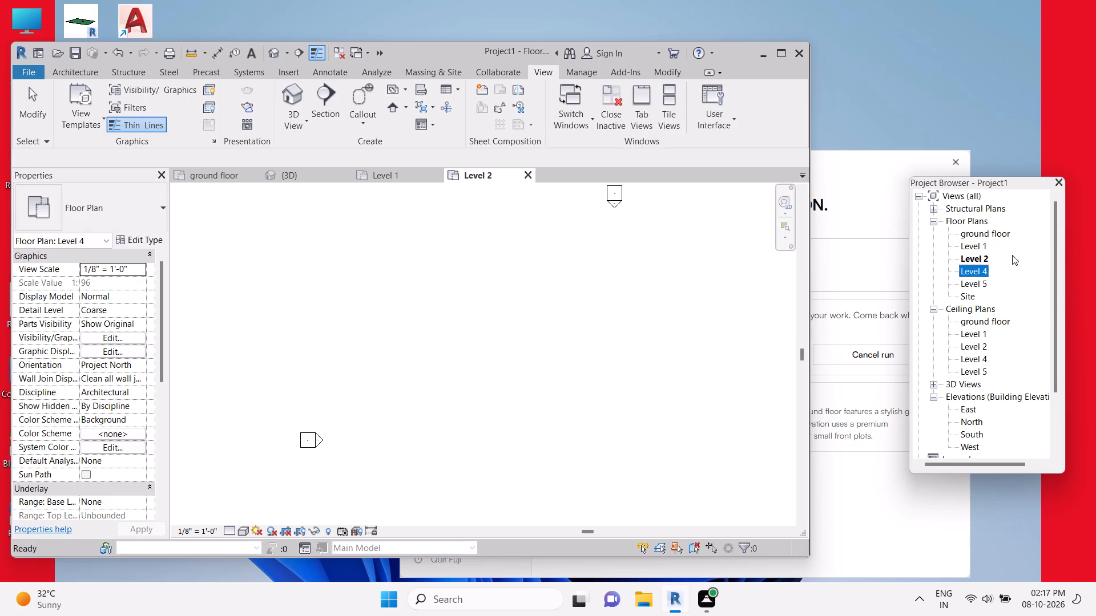
key("BackSpace")
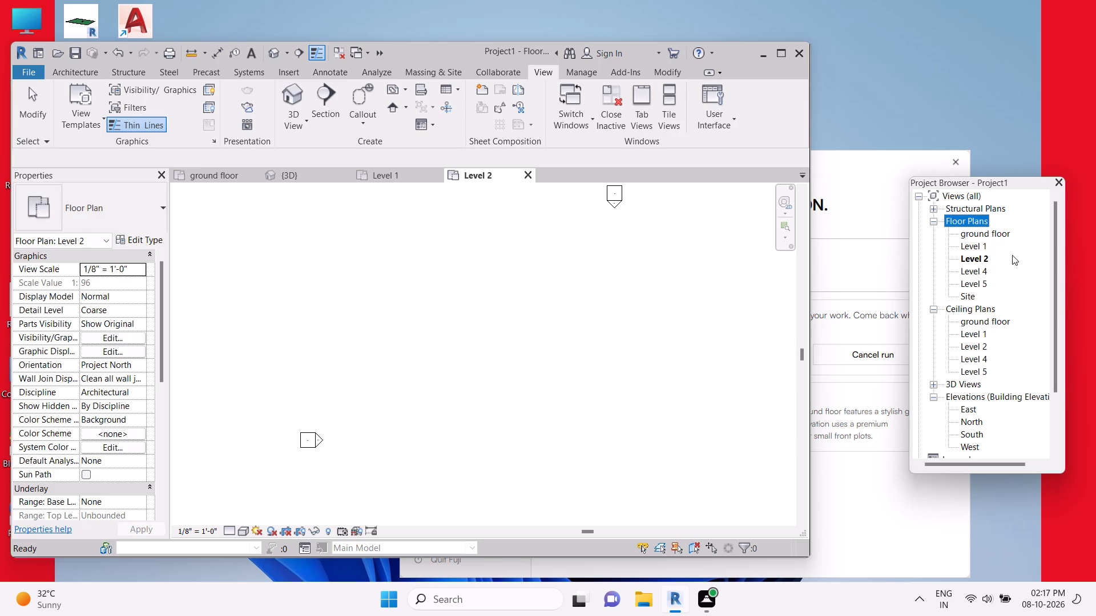
key("Up")
key("Down")
key("Down")
key("Down")
key("Down")
key("Down")
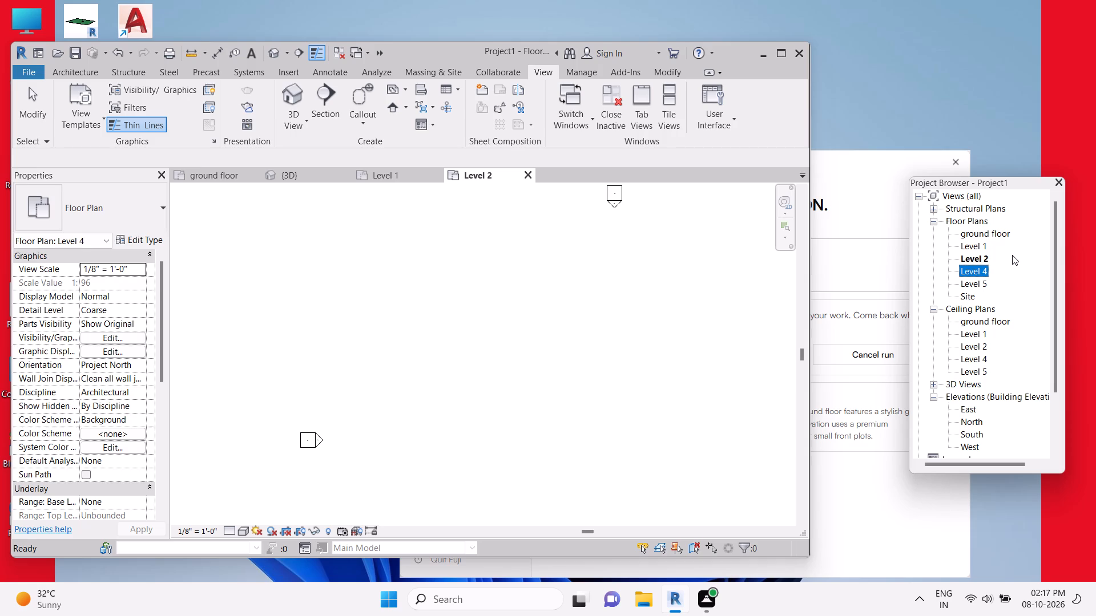
scroll(1012, 255, "up", 1)
left_click(983, 268)
left_click(988, 274)
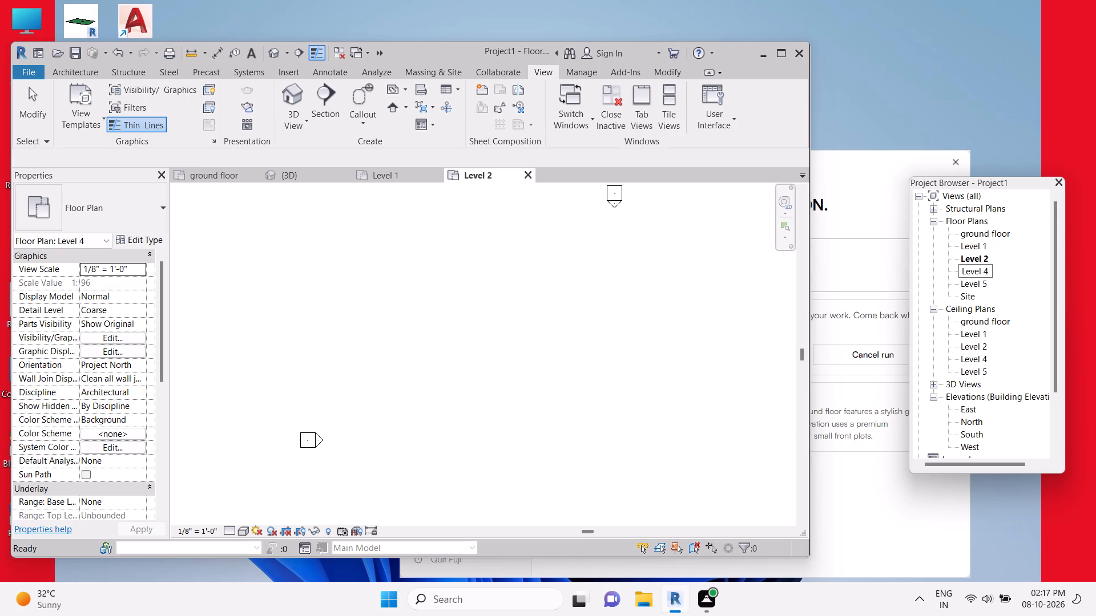
key("Left")
key("3")
key("Right")
key("BackSpace")
key("Return")
Rename the Level 5 floor plan as Level 4.
key("Down")
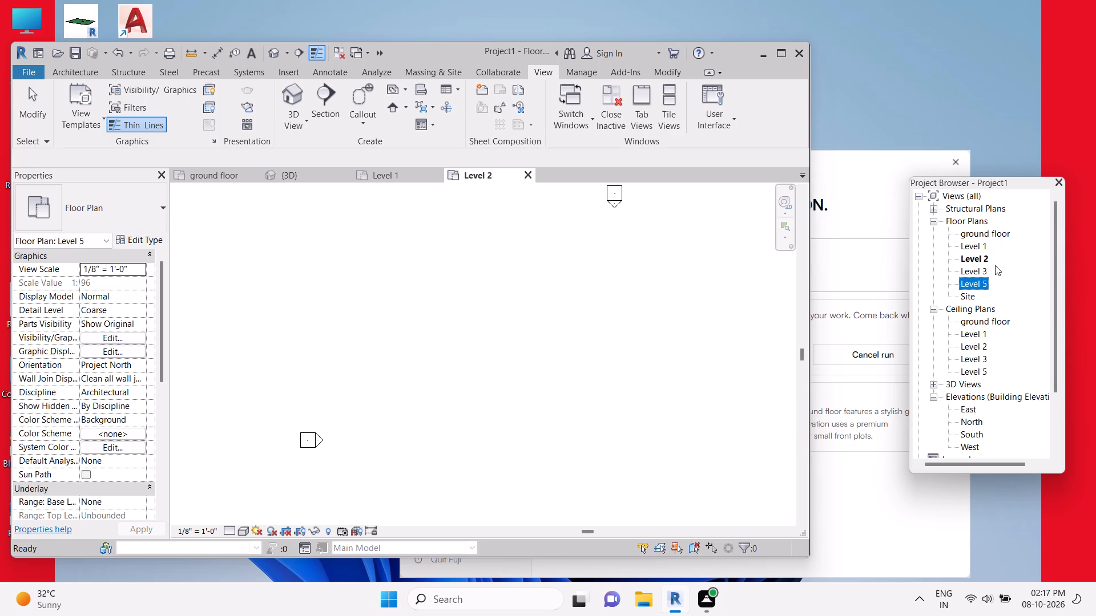
scroll(995, 265, "up", 1)
left_click(987, 279)
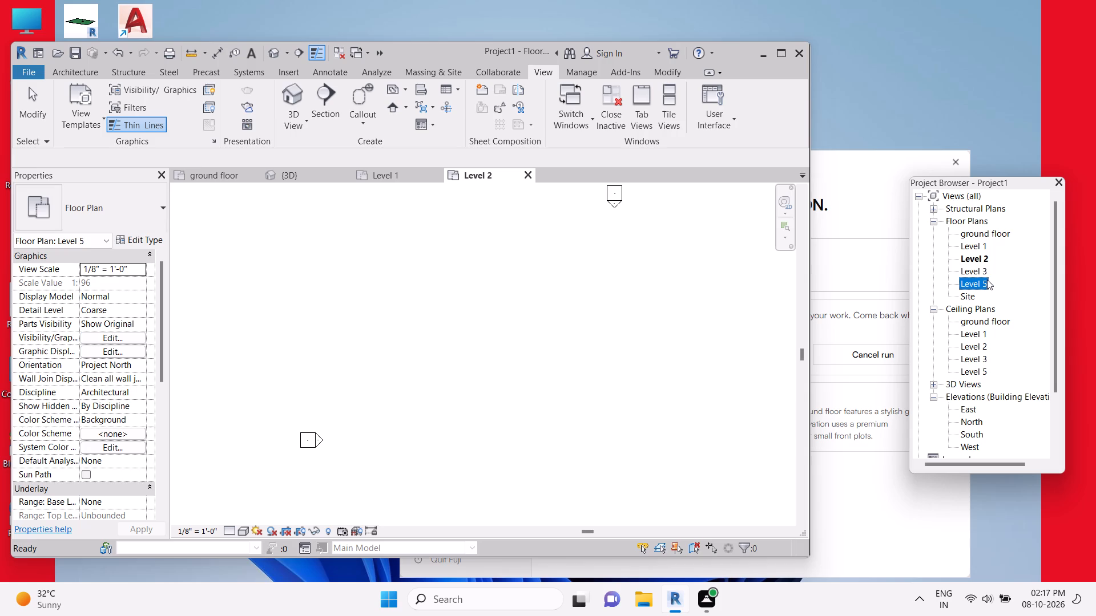
left_click(986, 279)
key("BackSpace")
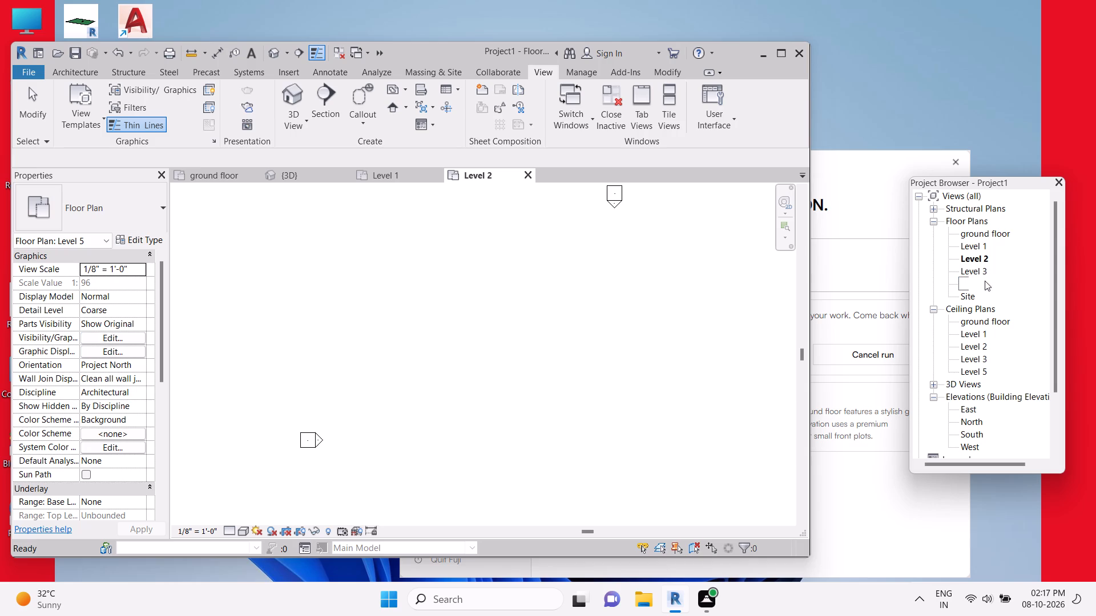
key("l")
type("eve")
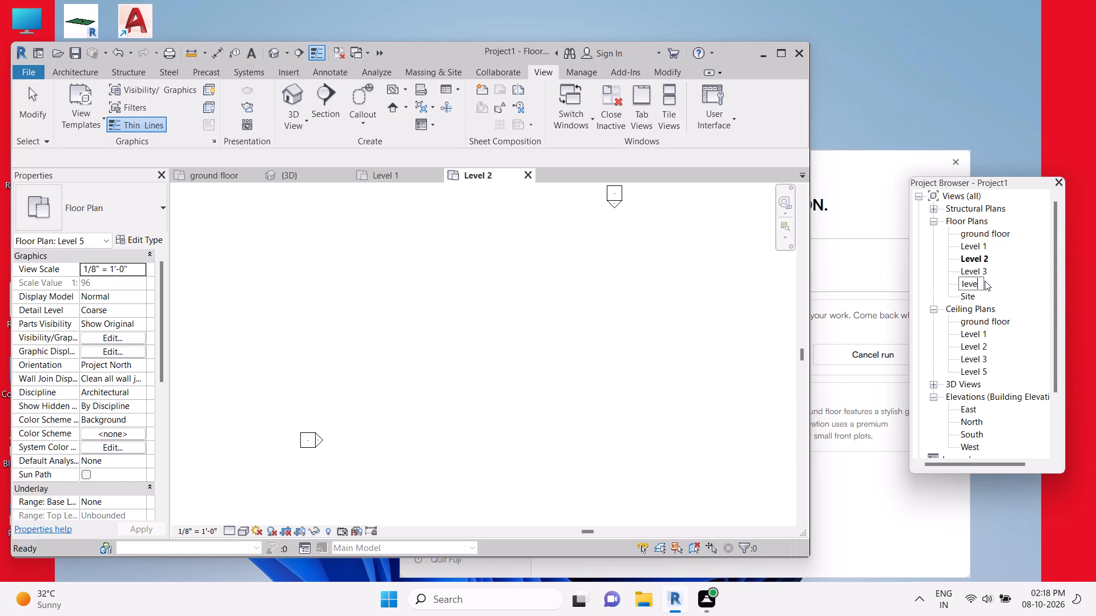
key("BackSpace")
key("BackSpace")
key("BackSpace")
key("BackSpace")
key("shift+l")
type("evel")
key("space")
key("4")
key("space")
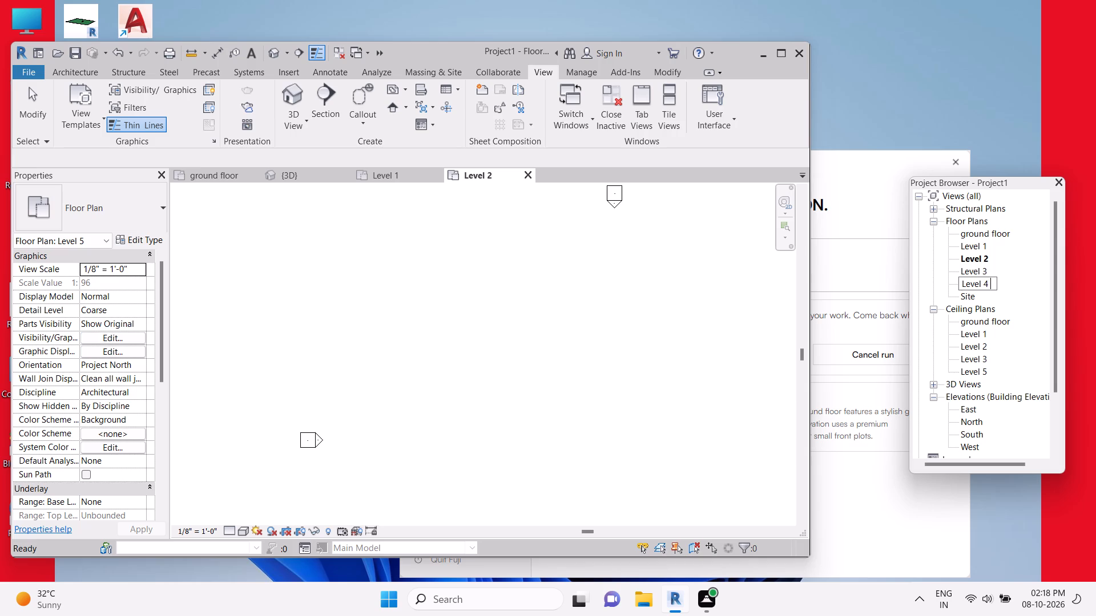
key("BackSpace")
key("BackSpace")
key("Right")
key("Right")
key("Right")
key("Right")
key("Right")
key("Right")
key("Right")
key("Right")
key("Right")
key("4")
key("Return")
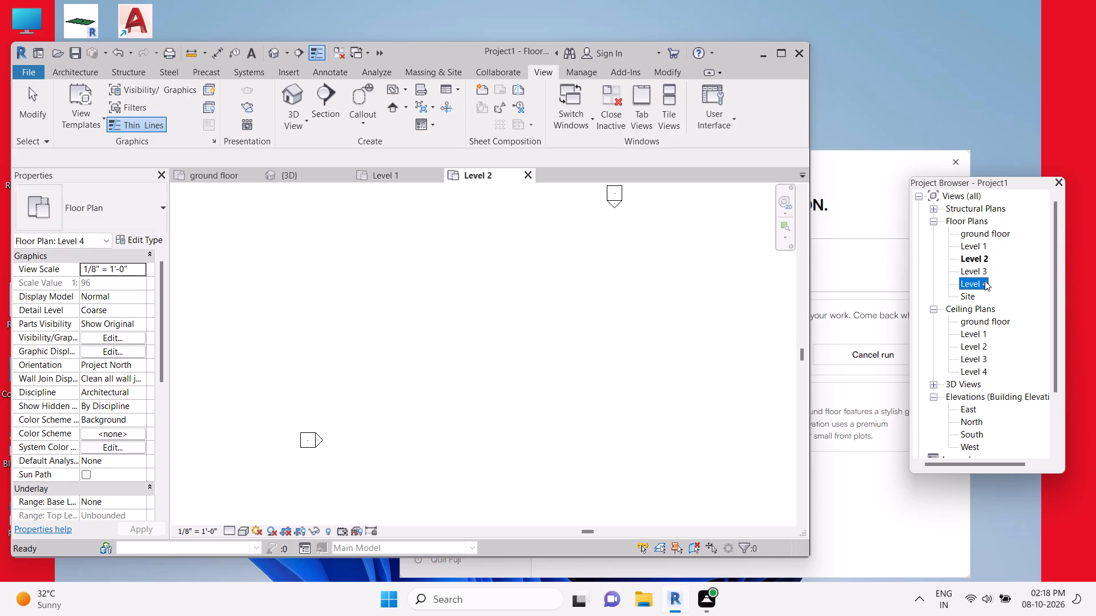
Open the ground floor plan from the floor plan views.
left_click(1002, 316)
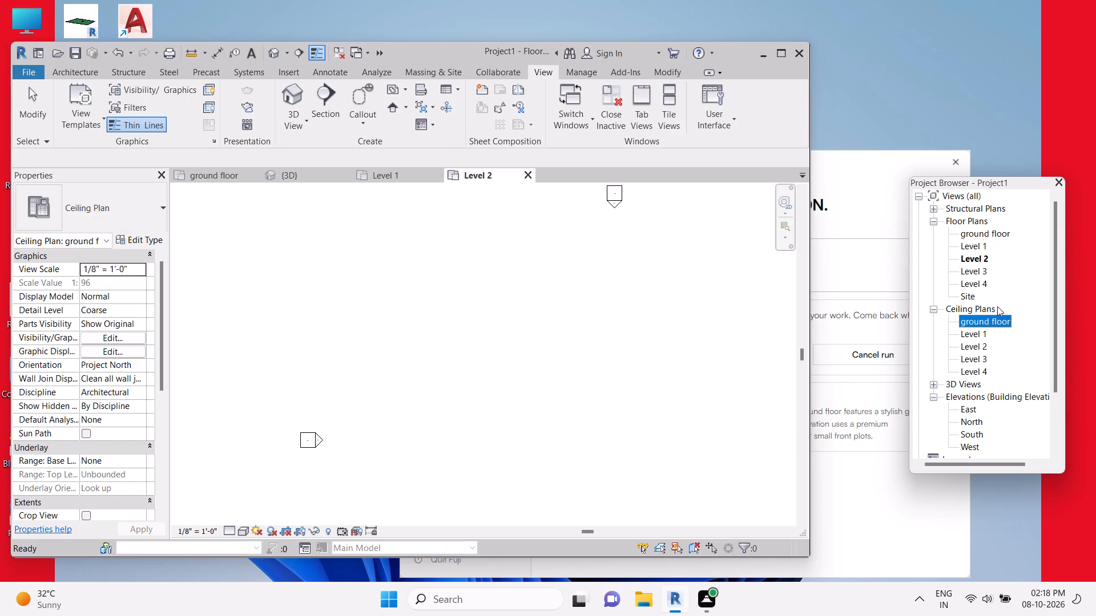
left_click(676, 246)
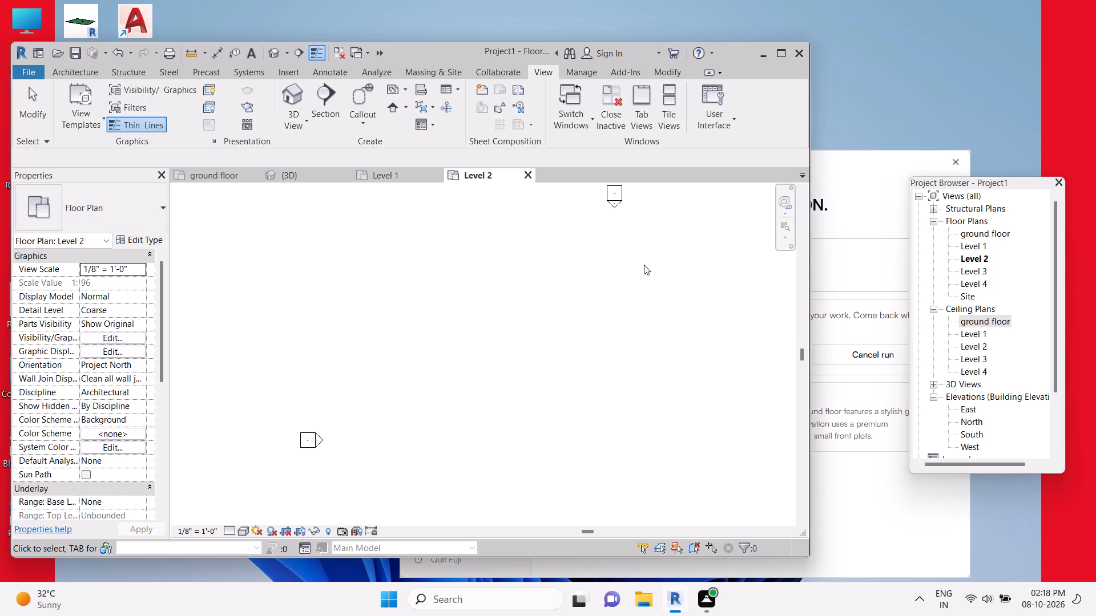
left_click(993, 230)
left_click(993, 230)
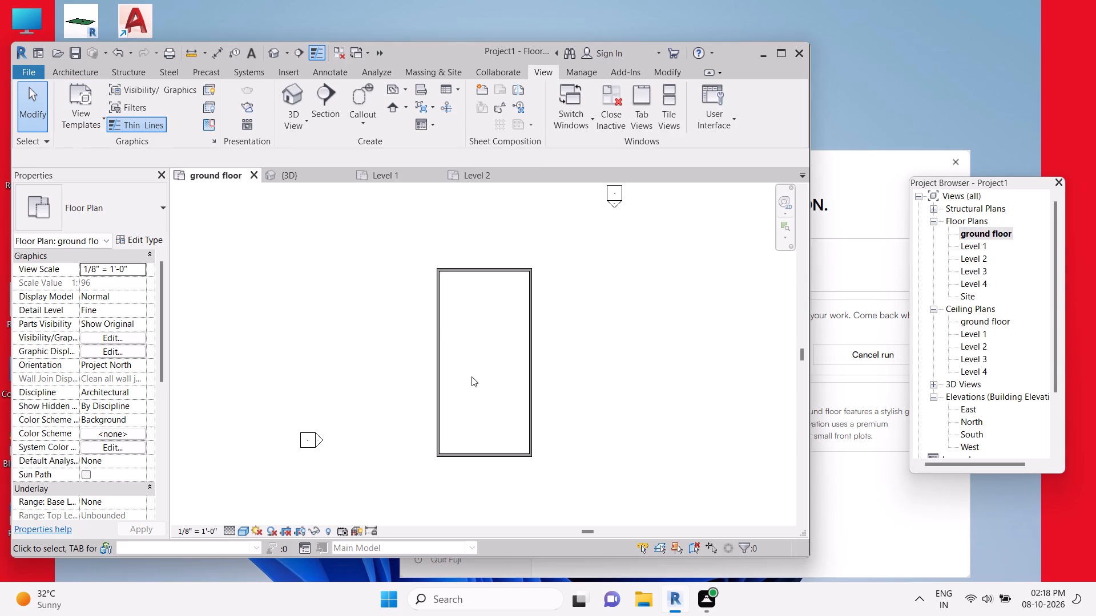
Set the top constraint of the rectangle's west 50' wall and north 25' wall to Up to level: Level 1.
double_click(439, 367)
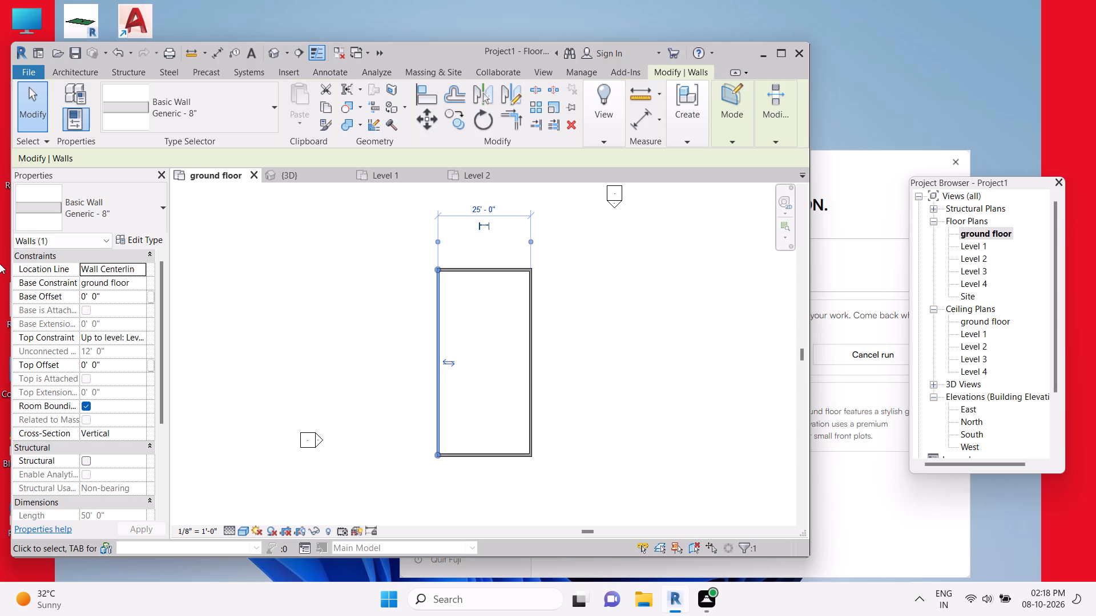
left_click(138, 338)
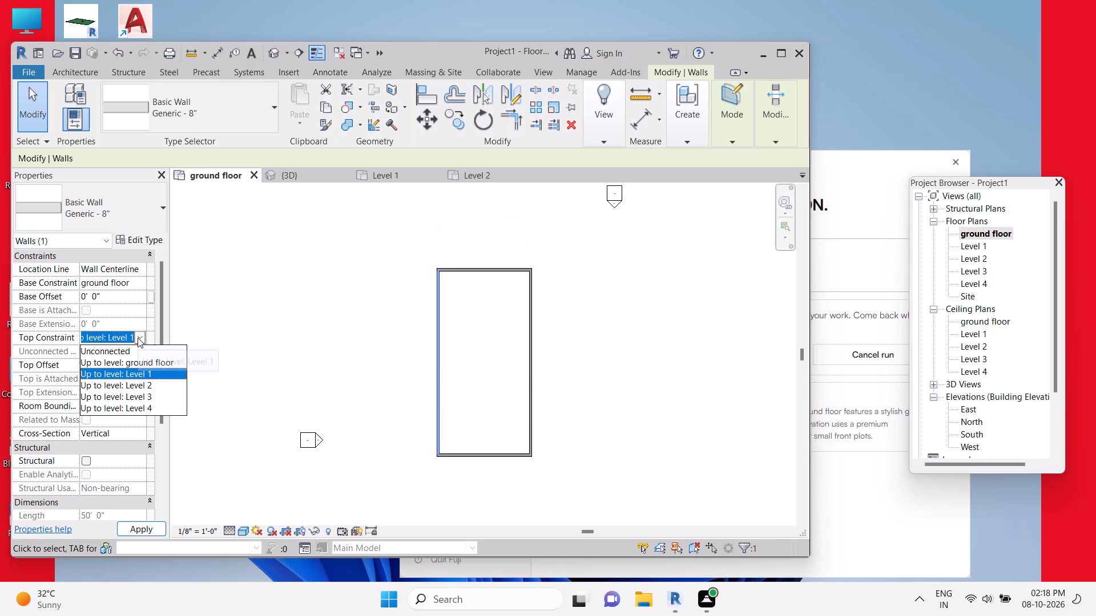
left_click(175, 371)
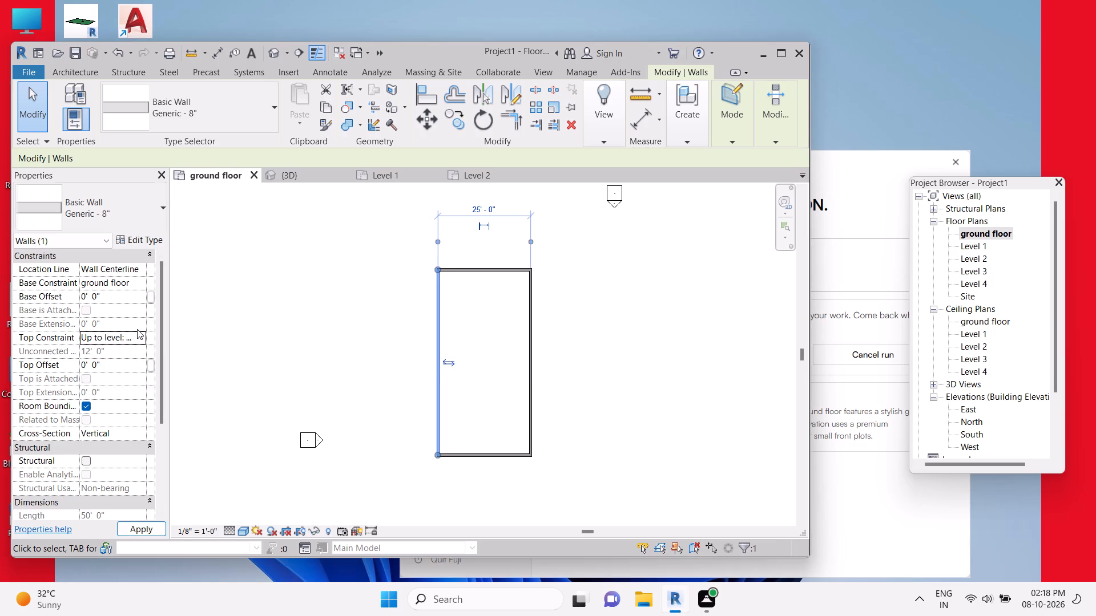
double_click(507, 268)
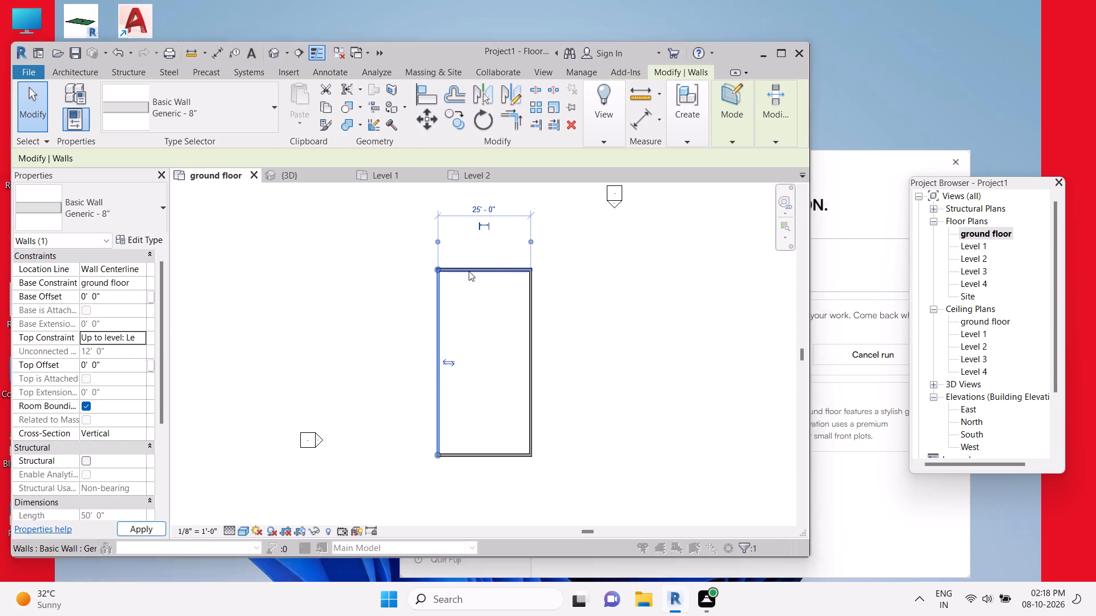
left_click(465, 505)
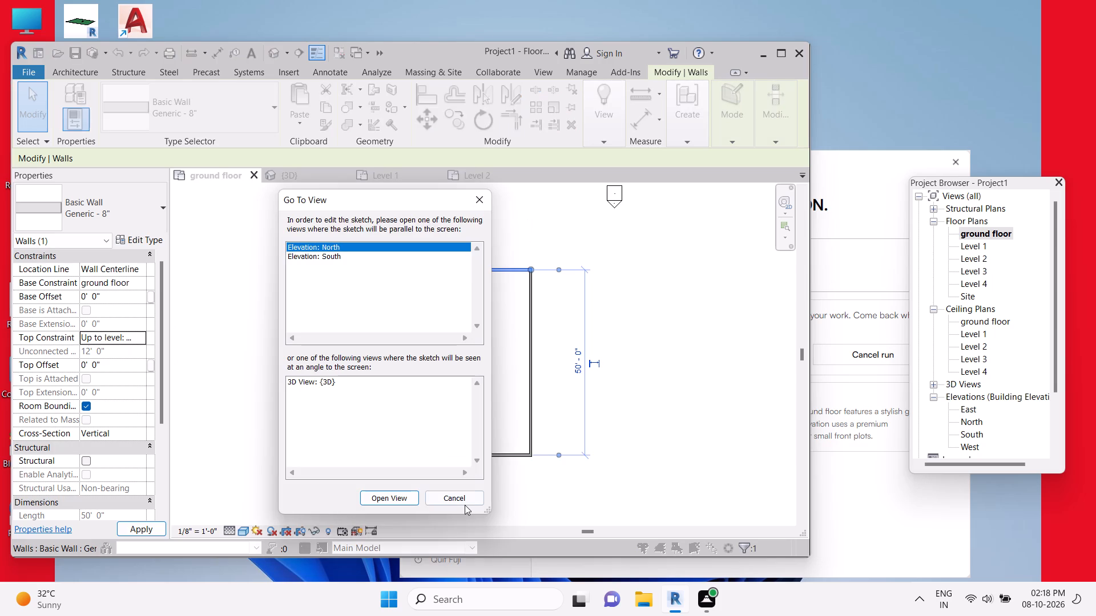
left_click(136, 337)
left_click(135, 371)
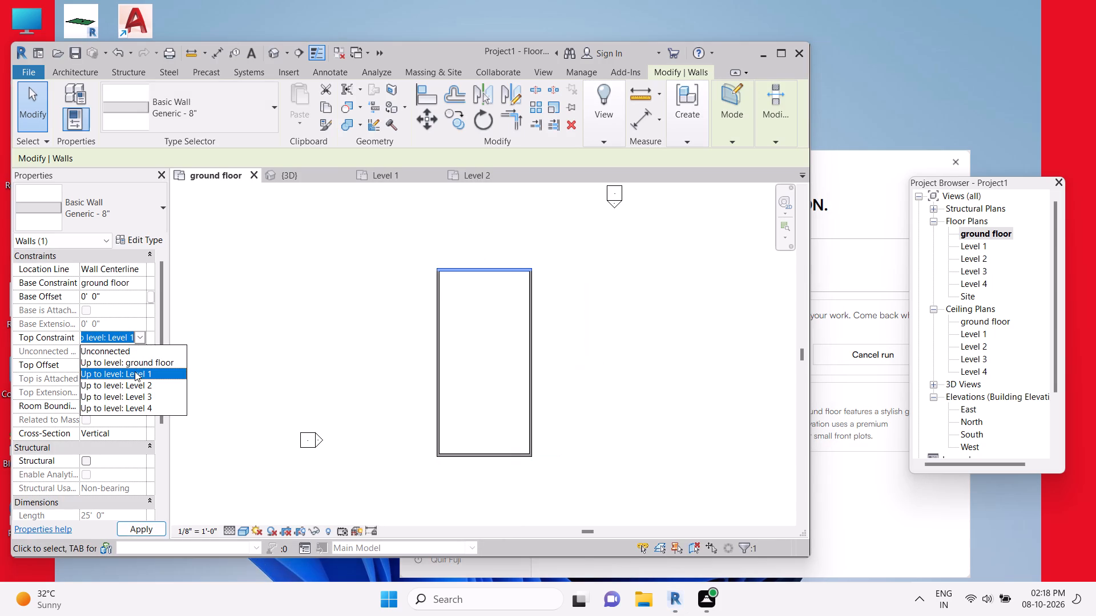
Set the top constraint of the rectangle's east 50' wall to Up to level: Level 1.
double_click(535, 404)
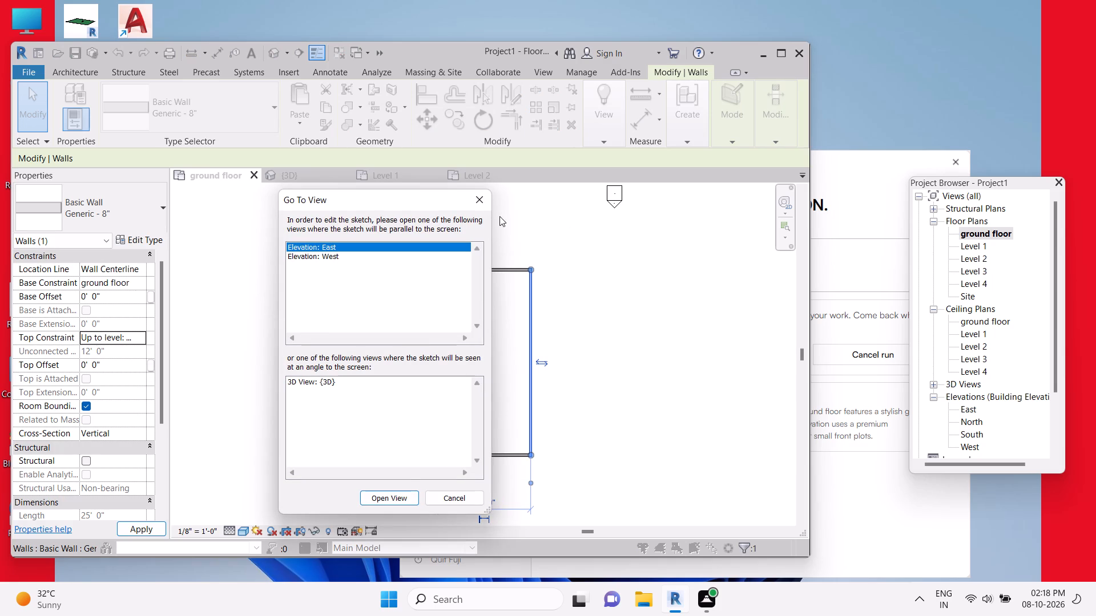
left_click(481, 206)
left_click(126, 333)
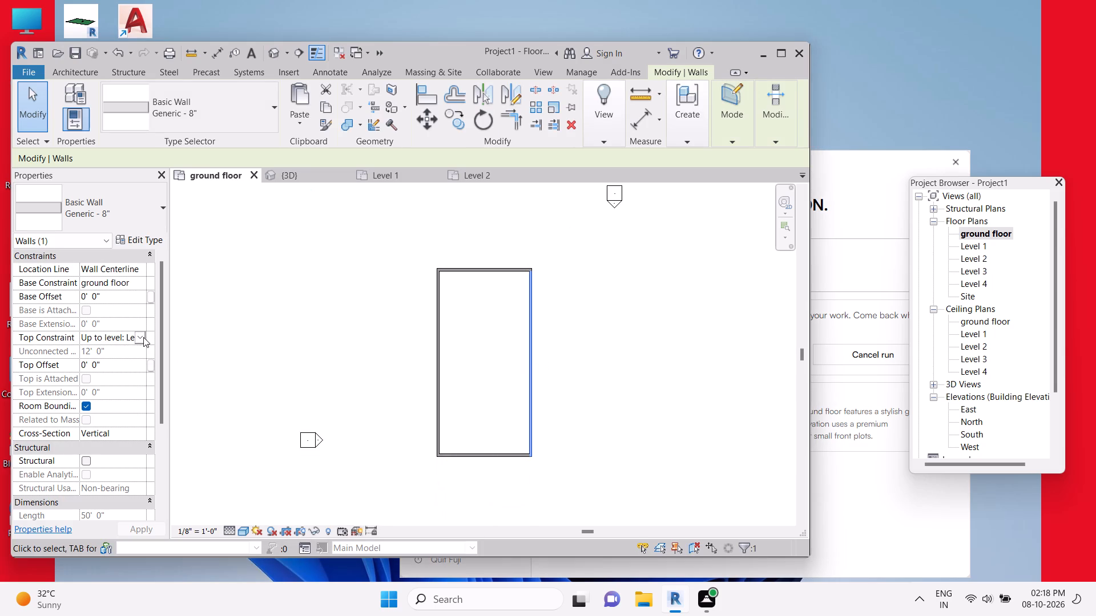
left_click(143, 339)
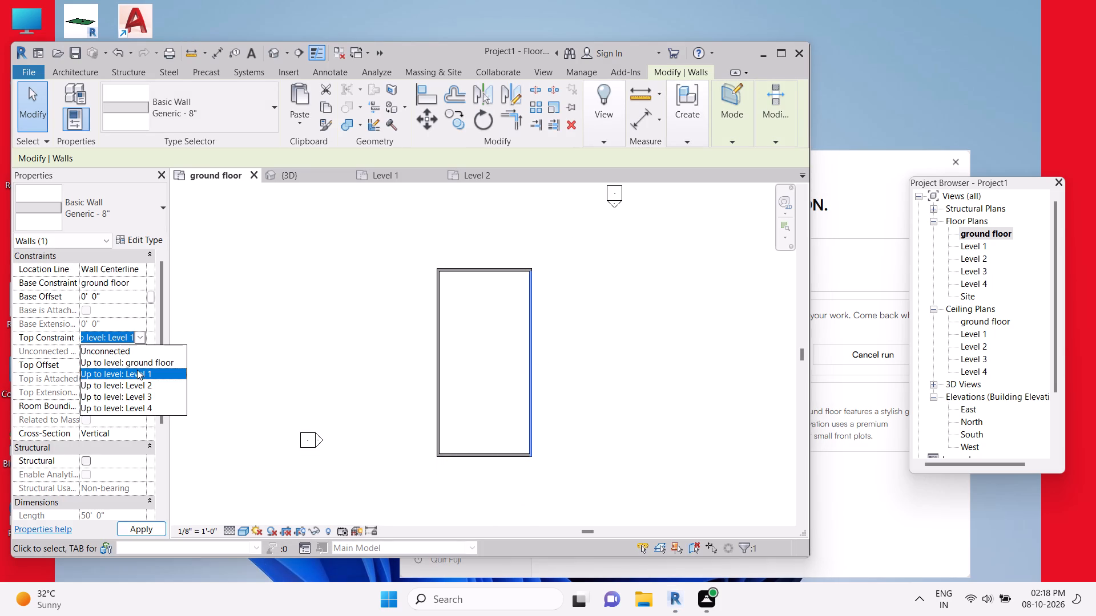
left_click(137, 370)
Set the top constraint of the rectangle's south 25' wall to Up to level: Level 1 and clear the selection.
double_click(508, 451)
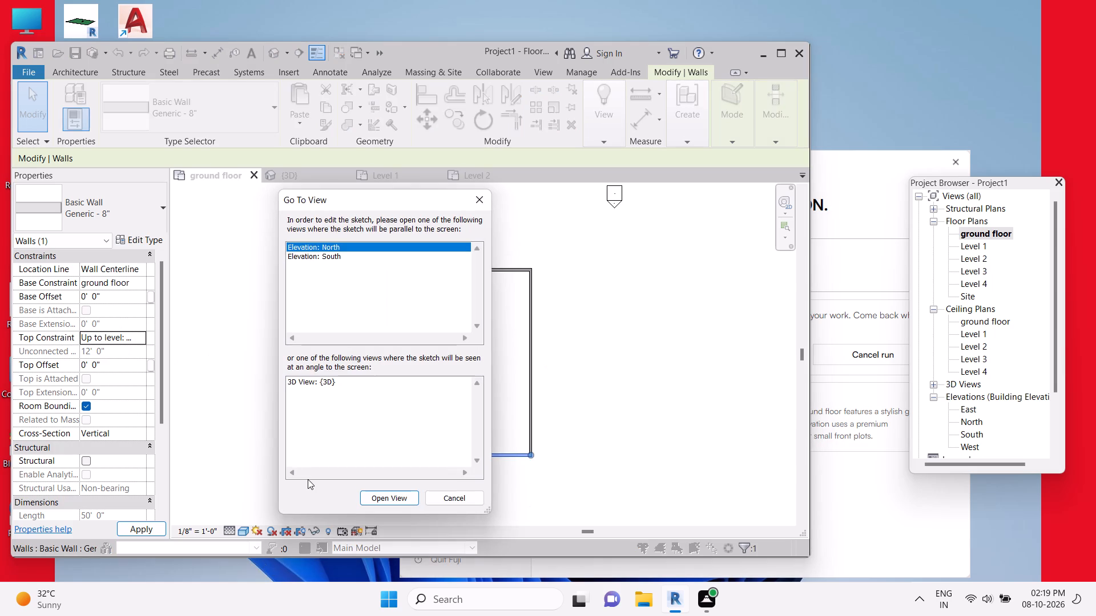
left_click(450, 500)
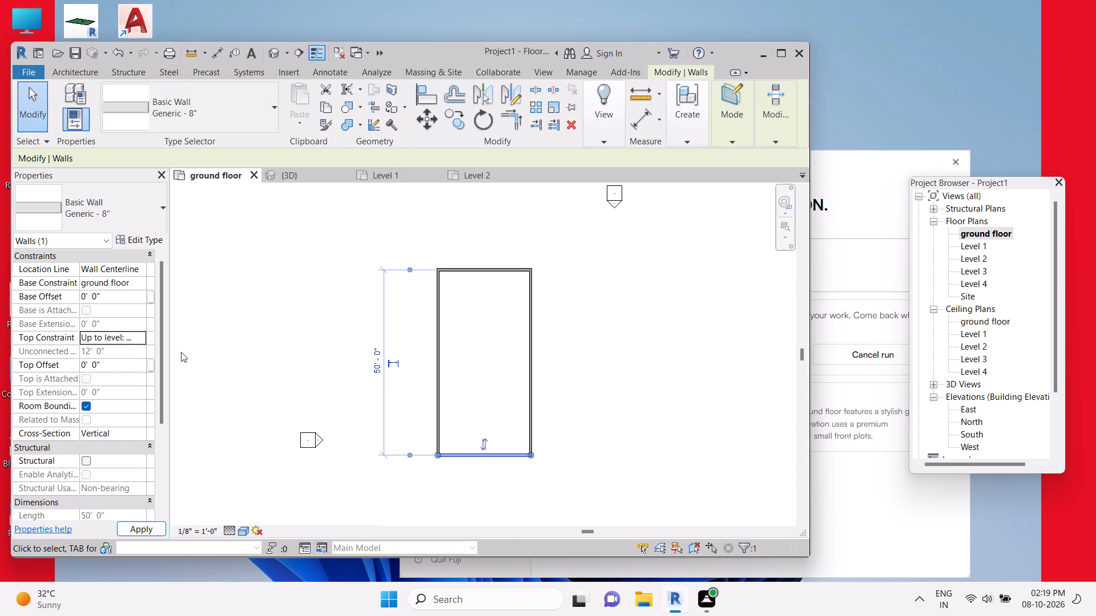
left_click(138, 338)
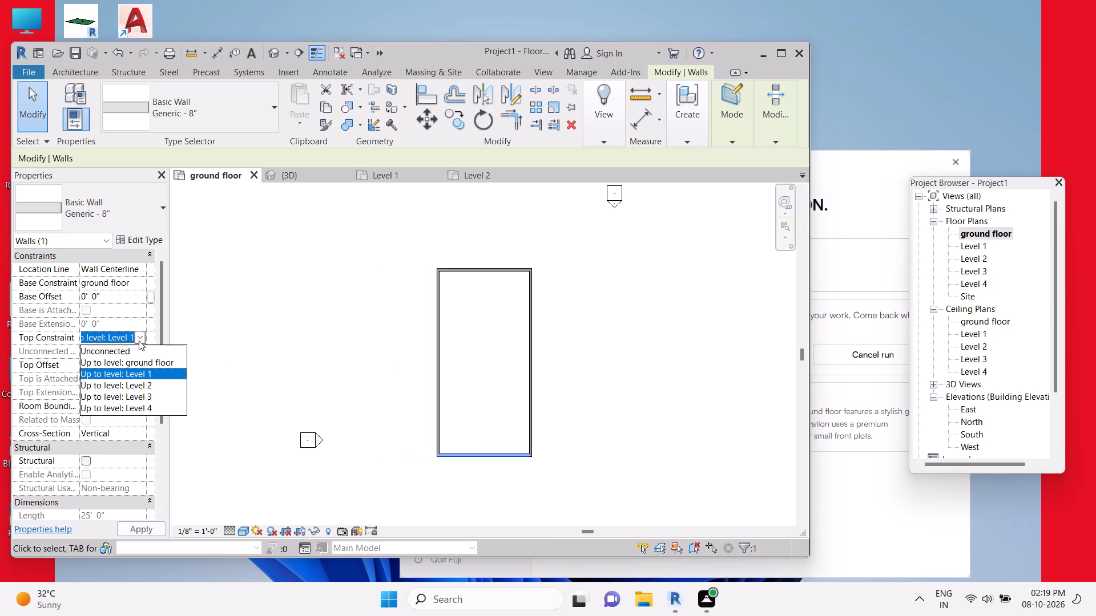
left_click(130, 371)
left_click(367, 368)
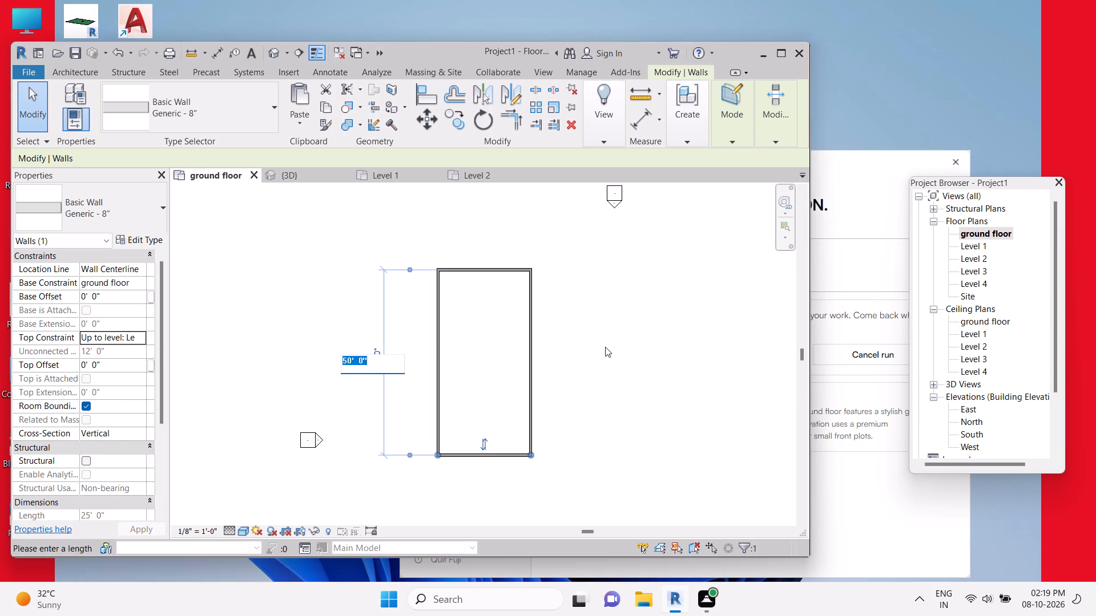
left_click(585, 350)
left_click(585, 350)
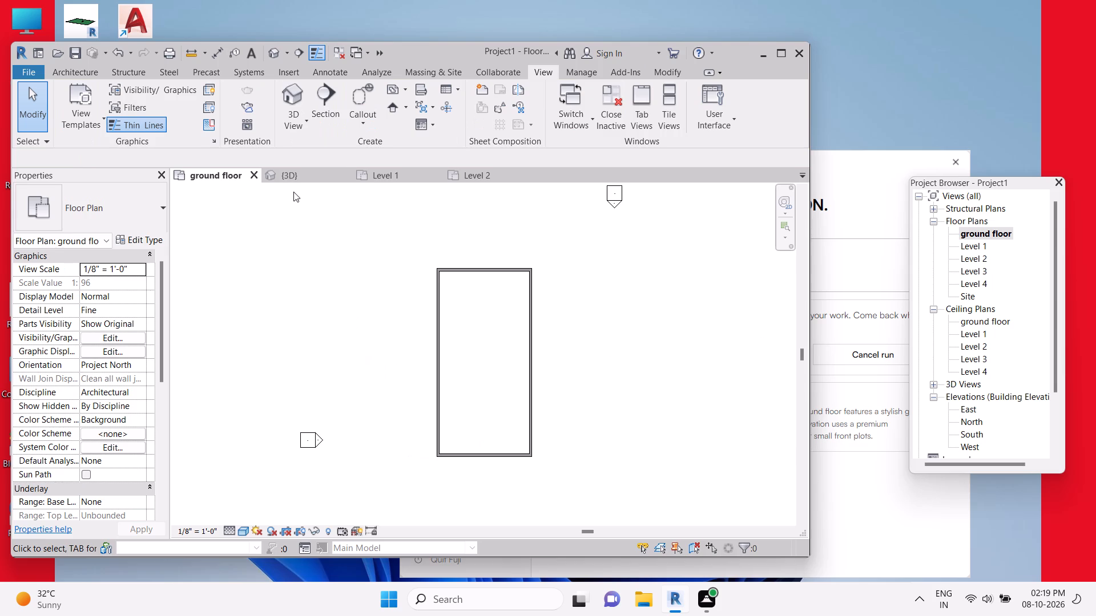
Examine the wall heights against the levels in the {3D} view, and return to the ground floor plan.
left_click(306, 170)
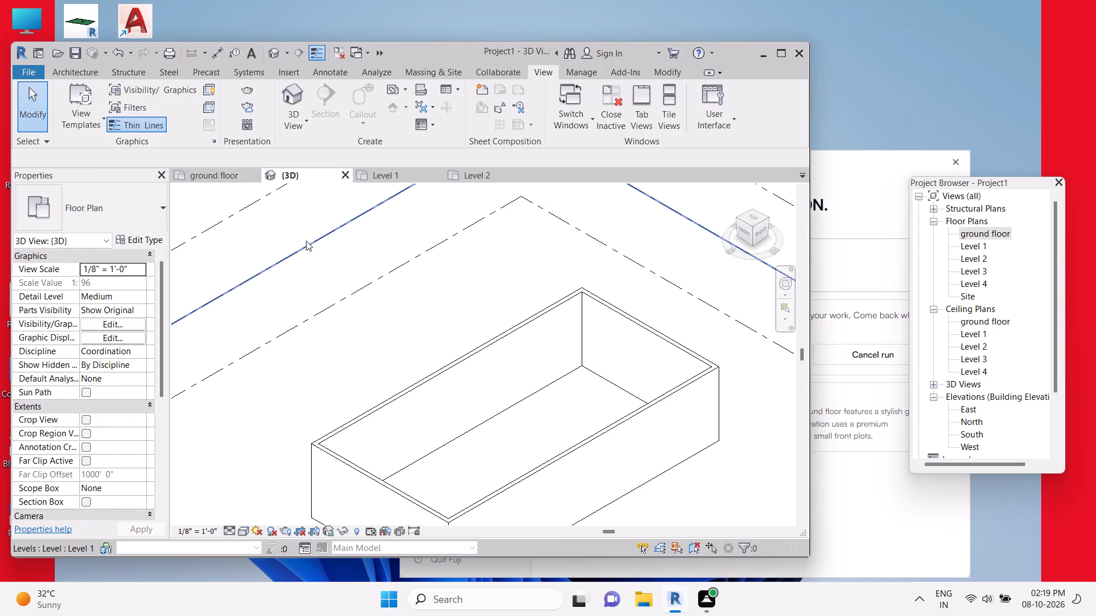
scroll(388, 302, "down", 6)
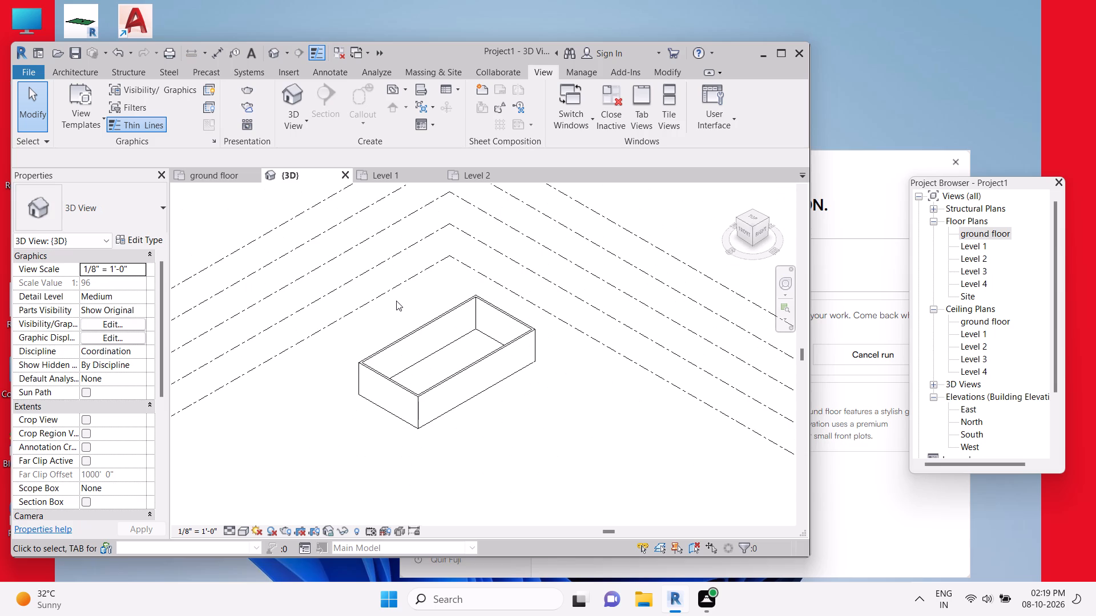
double_click(231, 173)
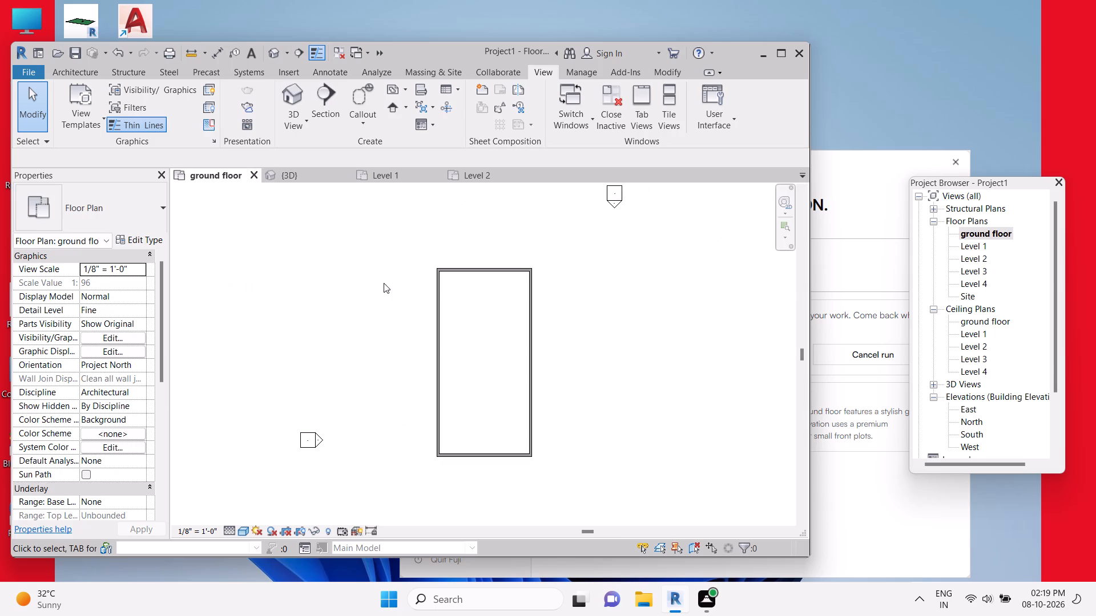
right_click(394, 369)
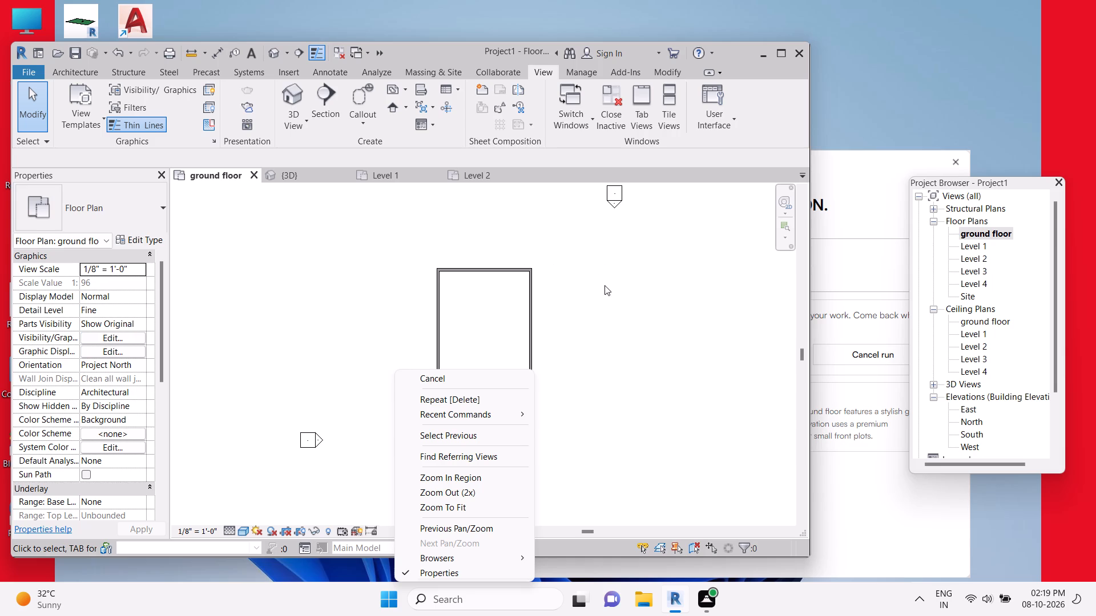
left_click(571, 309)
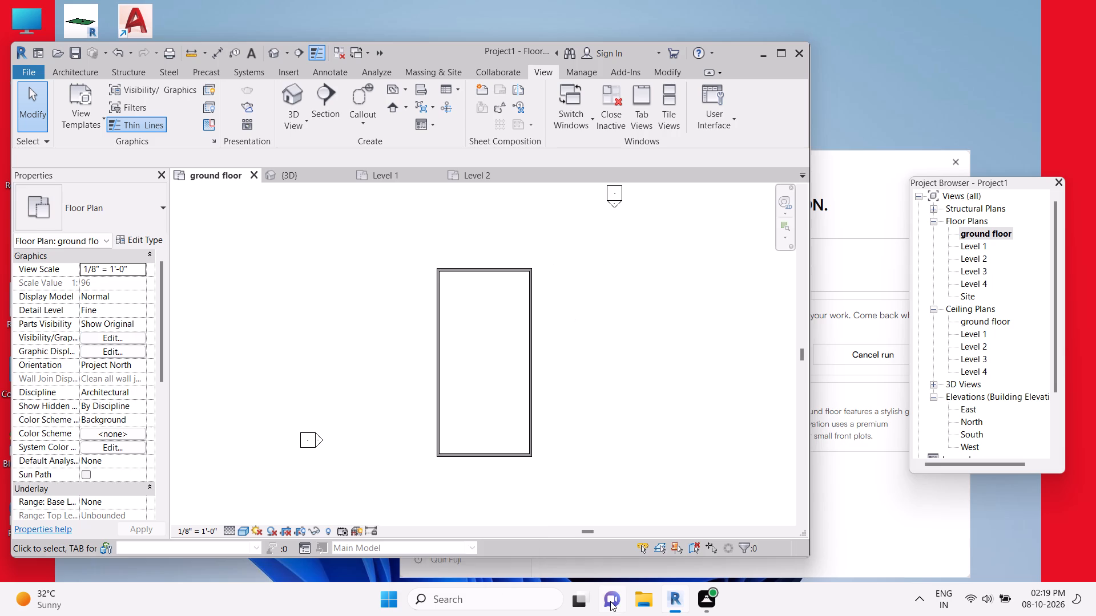
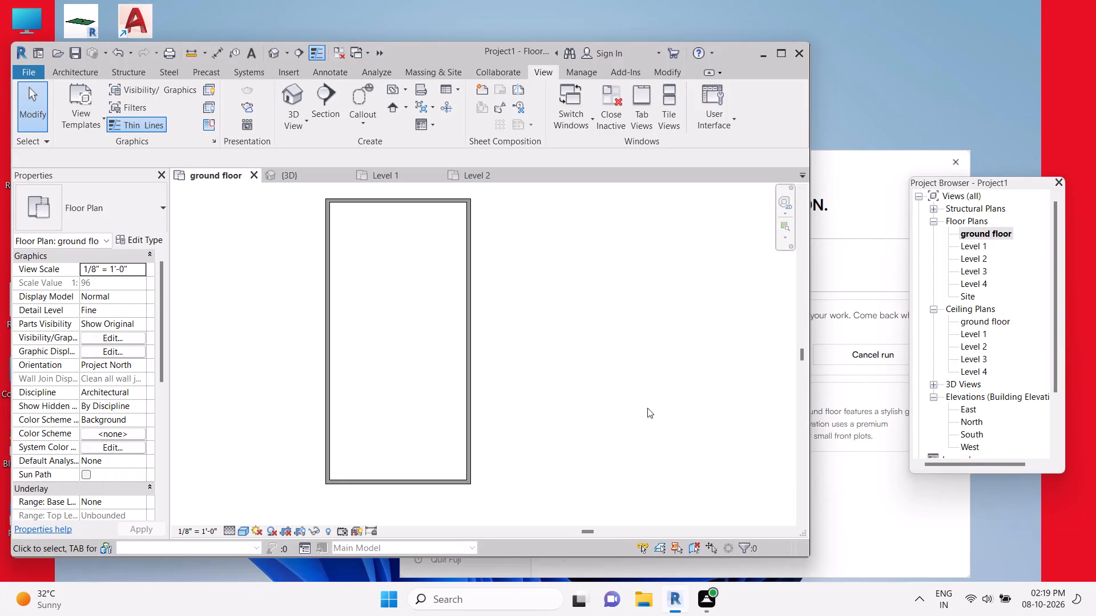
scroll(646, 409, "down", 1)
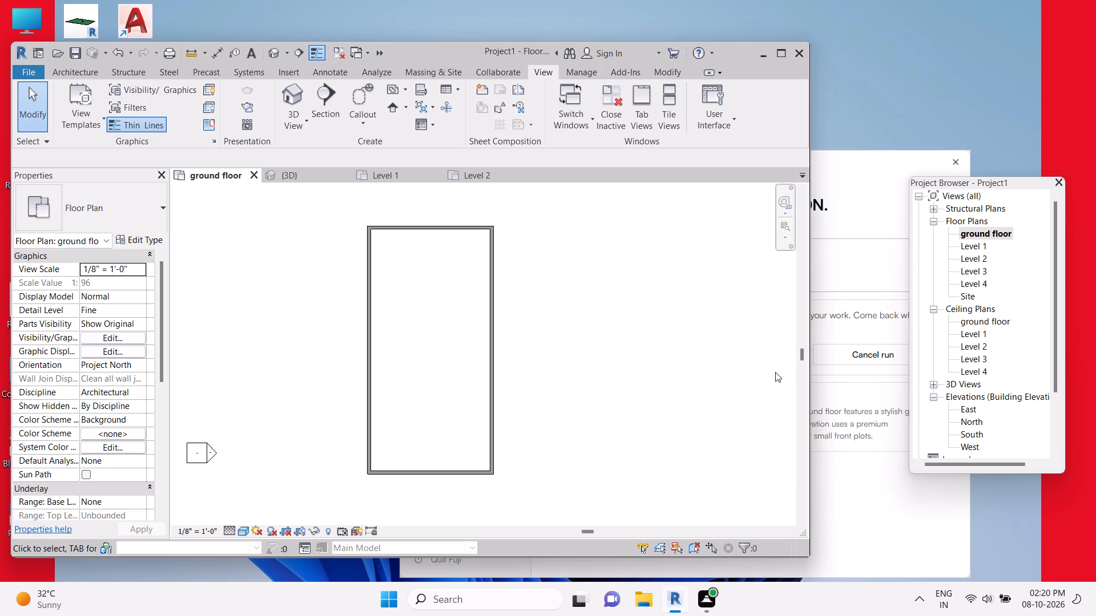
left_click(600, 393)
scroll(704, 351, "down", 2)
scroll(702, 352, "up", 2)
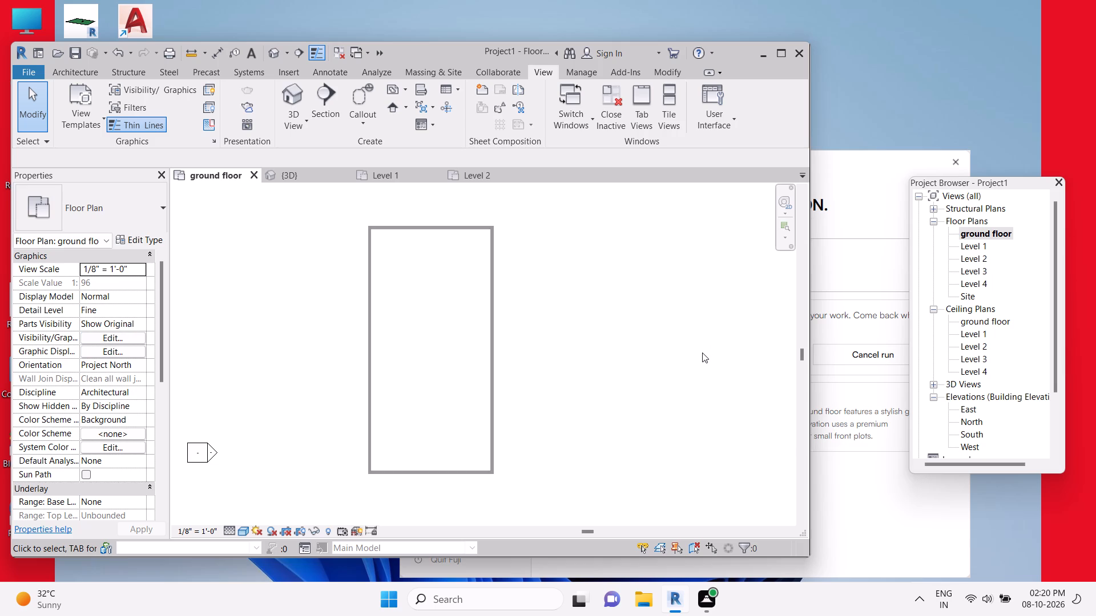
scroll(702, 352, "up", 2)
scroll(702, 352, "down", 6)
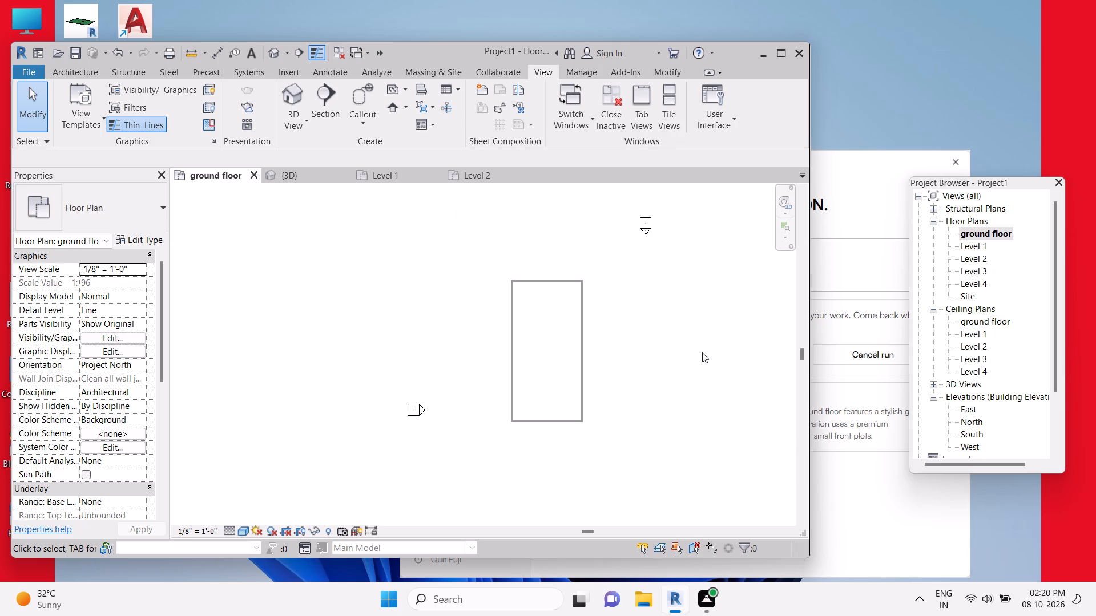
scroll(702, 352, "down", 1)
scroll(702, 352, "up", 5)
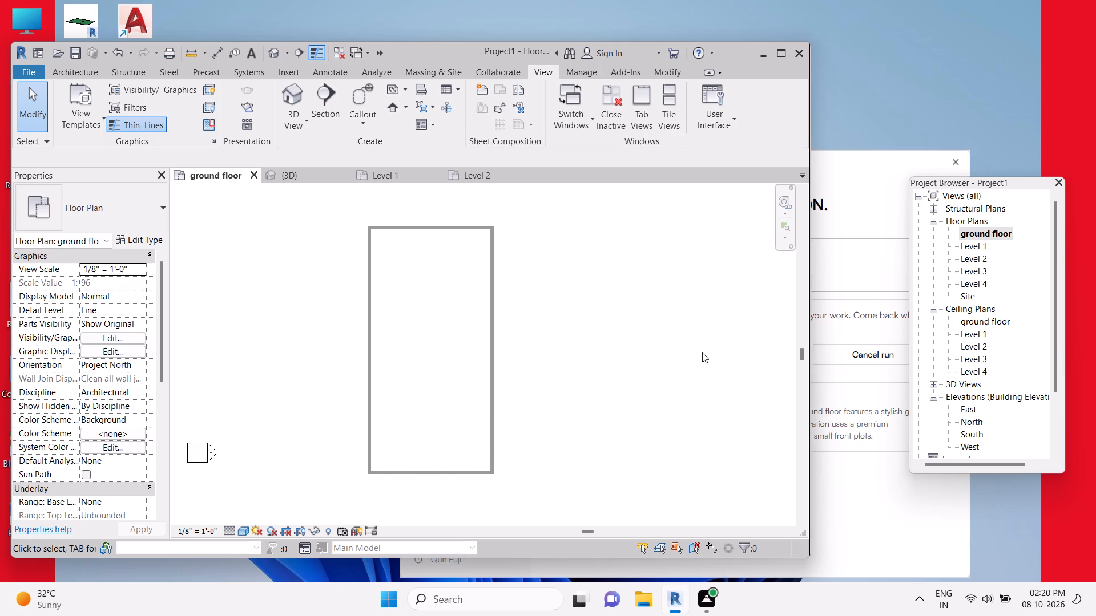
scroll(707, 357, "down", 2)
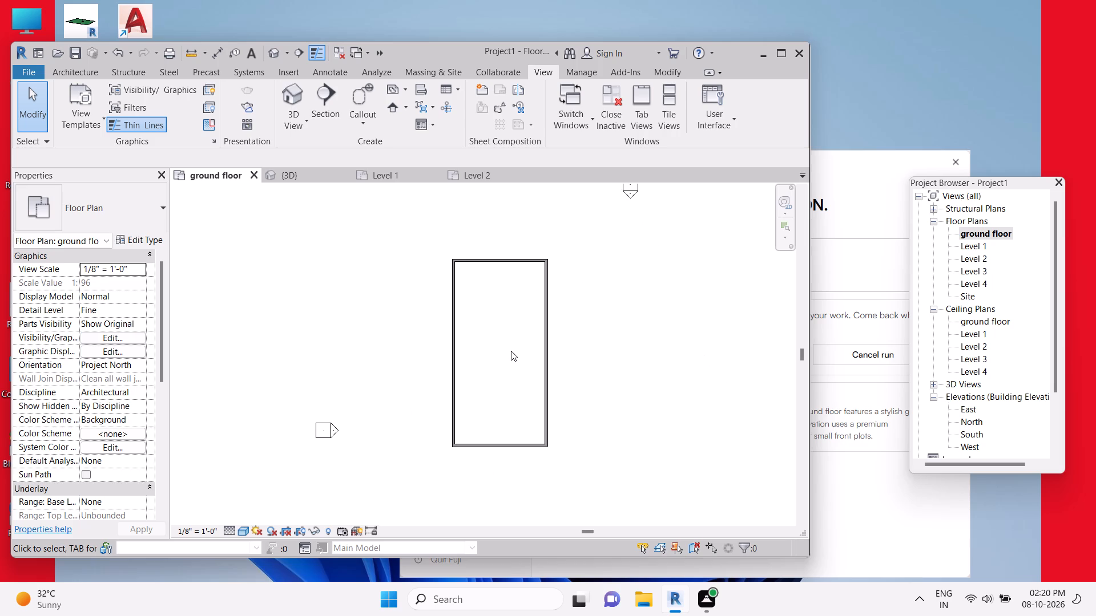
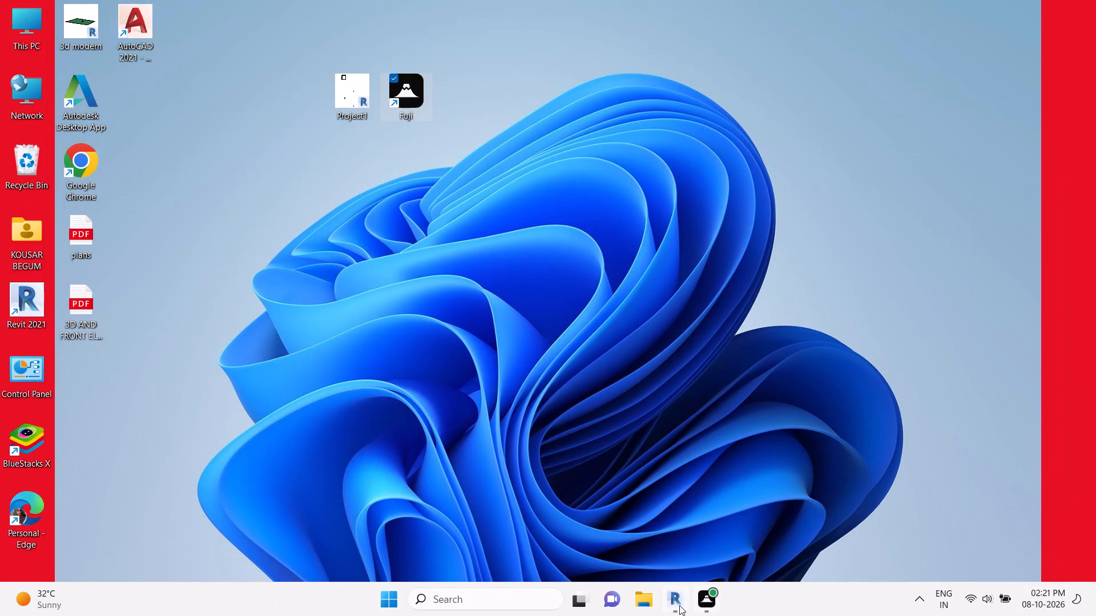
Switch to the Project1 model in Revit.
left_click(679, 605)
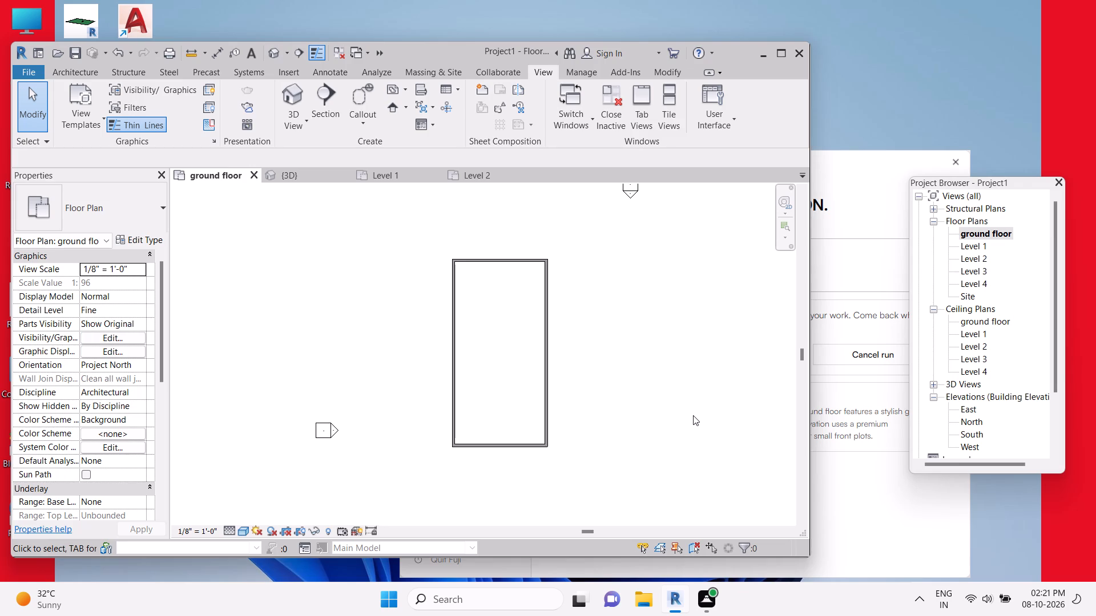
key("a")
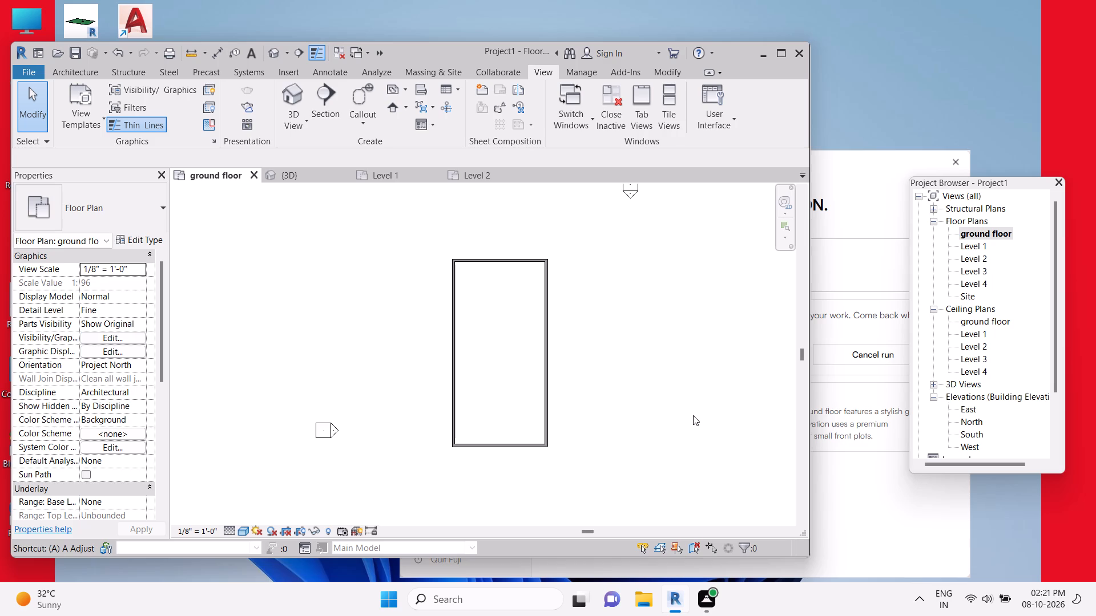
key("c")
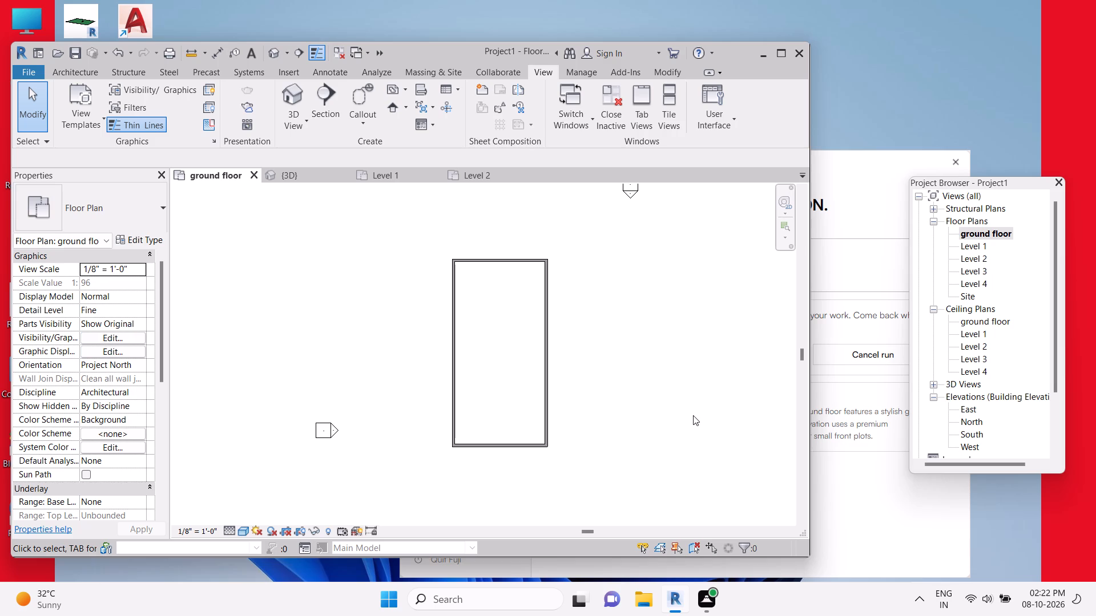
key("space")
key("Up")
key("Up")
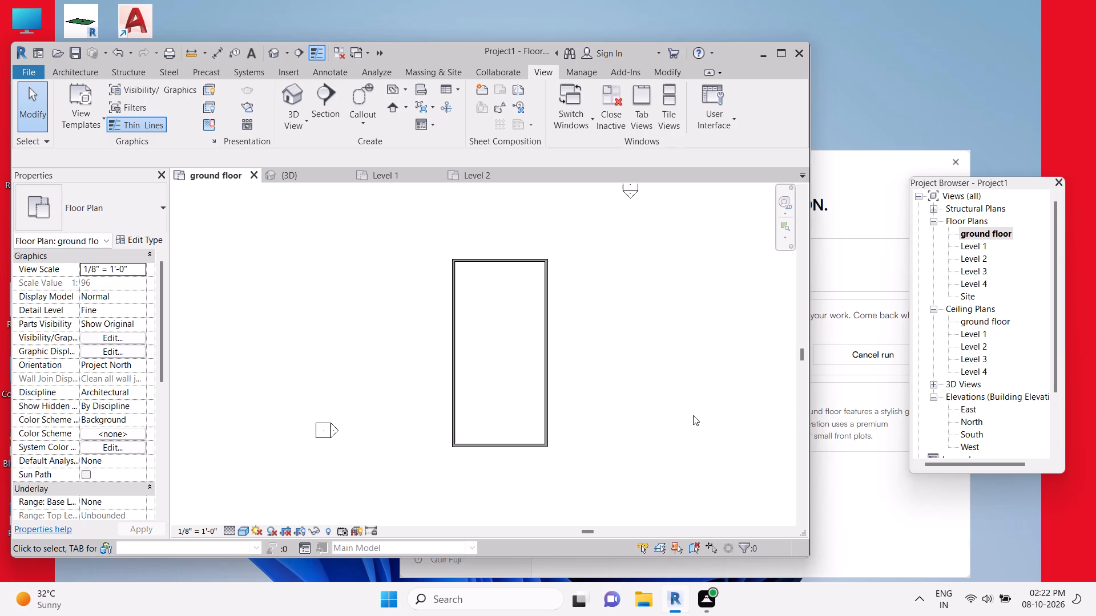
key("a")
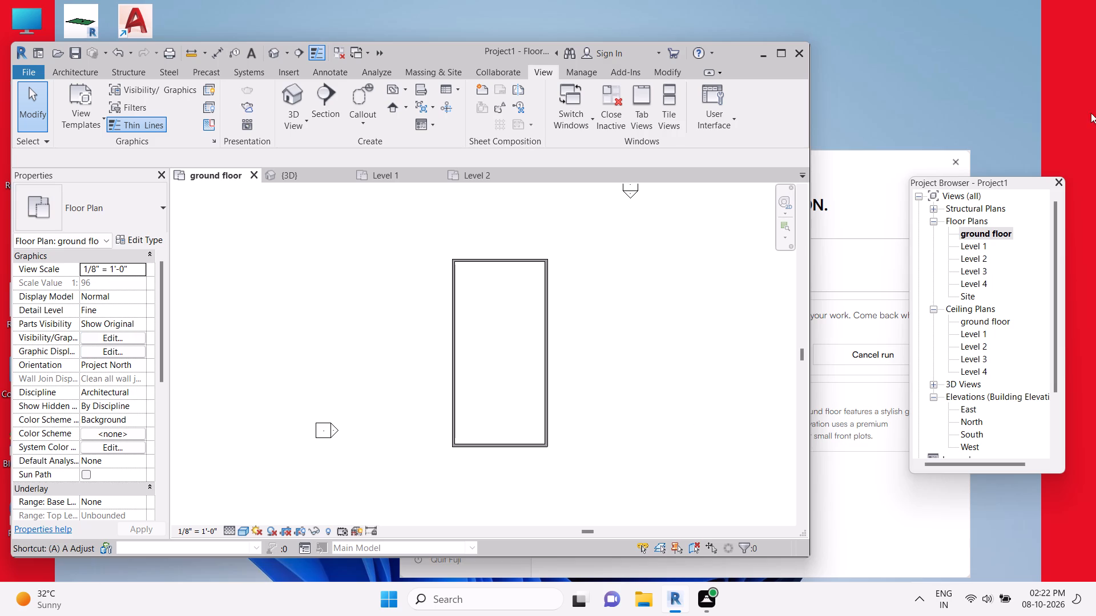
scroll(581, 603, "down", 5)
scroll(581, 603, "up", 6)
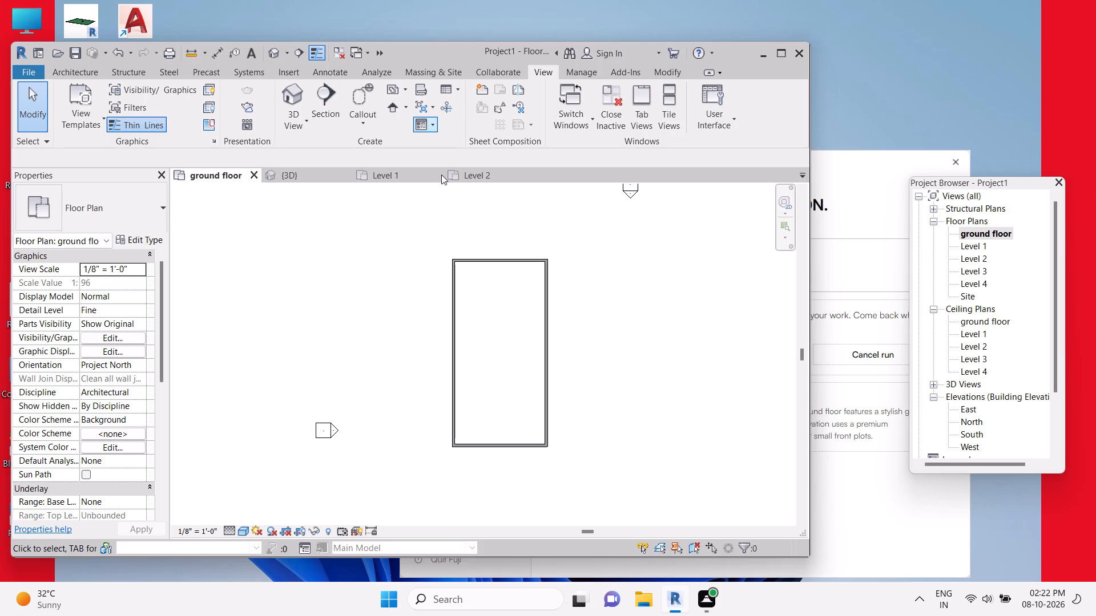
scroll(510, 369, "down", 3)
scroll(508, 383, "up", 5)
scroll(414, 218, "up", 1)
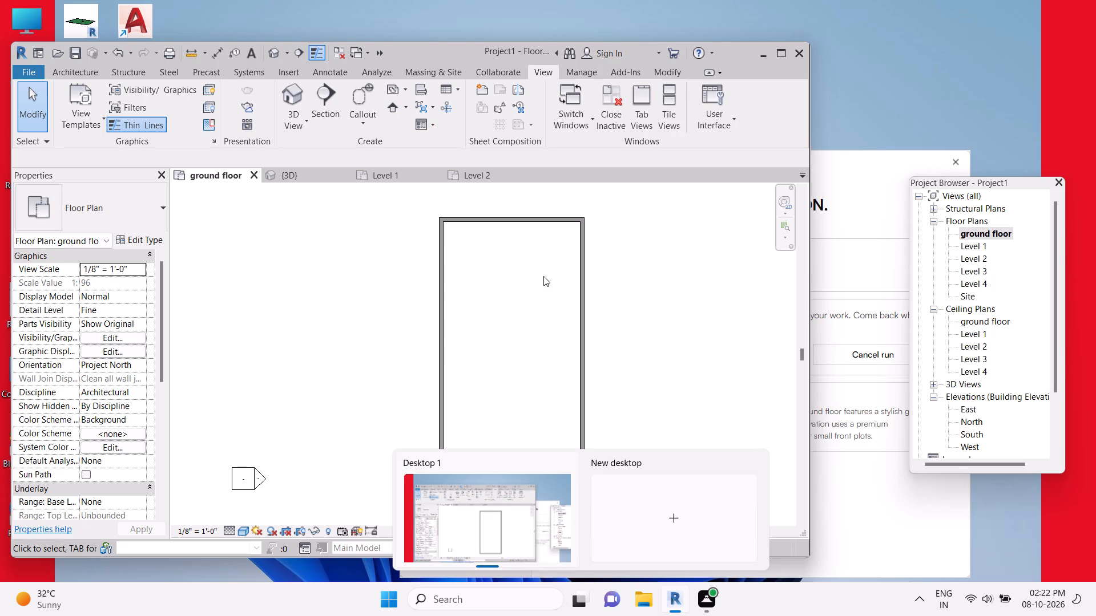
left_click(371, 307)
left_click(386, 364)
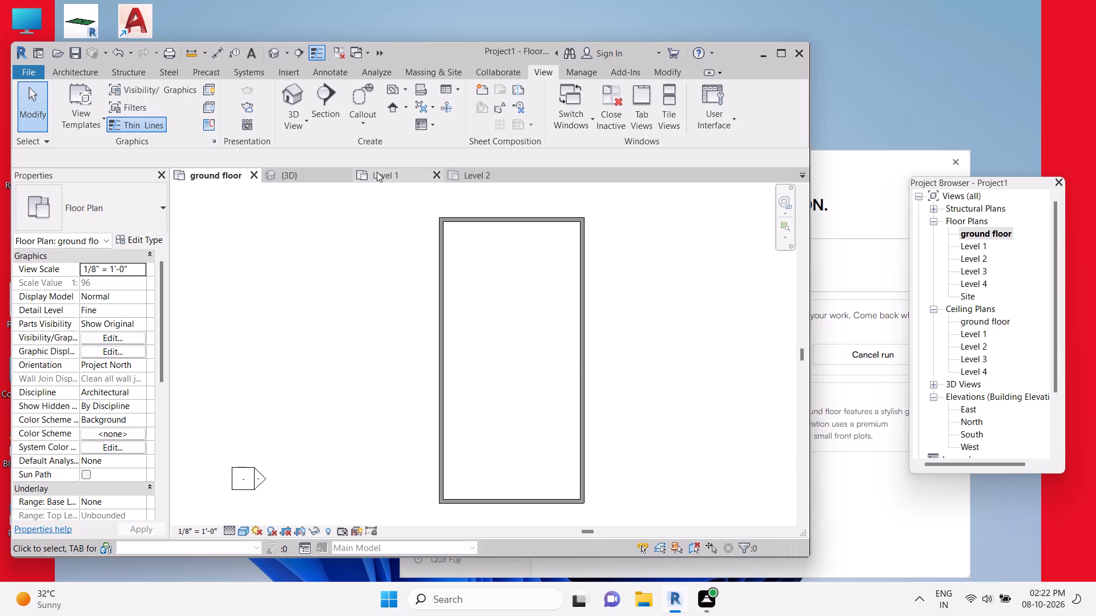
Look through the open Level 2 plan and 3D view, and return to the ground floor plan.
left_click(392, 166)
left_click(397, 174)
double_click(490, 176)
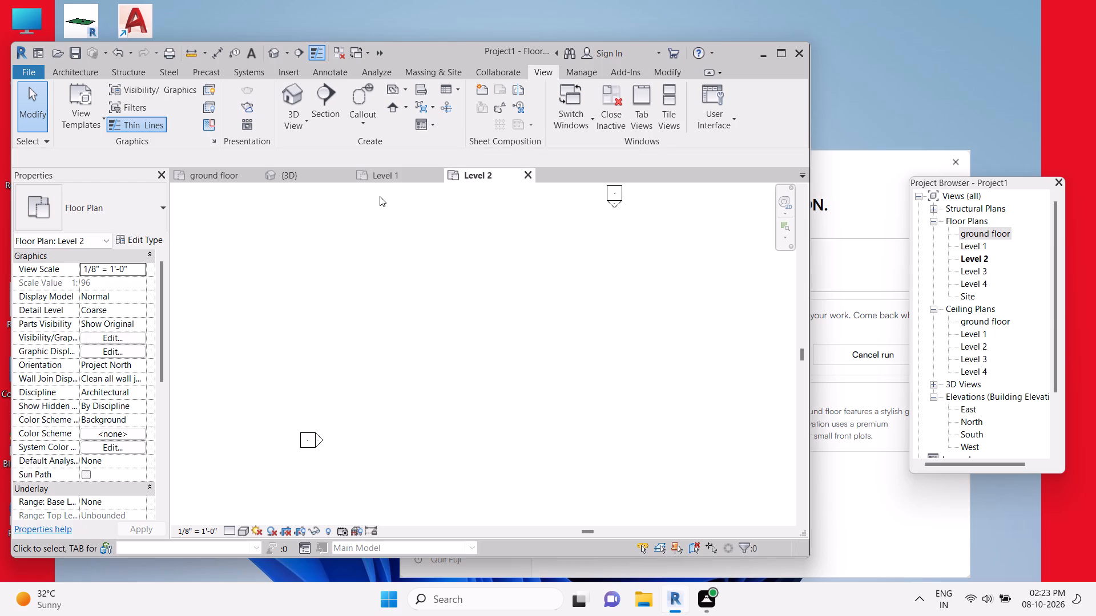
left_click(397, 172)
left_click(300, 171)
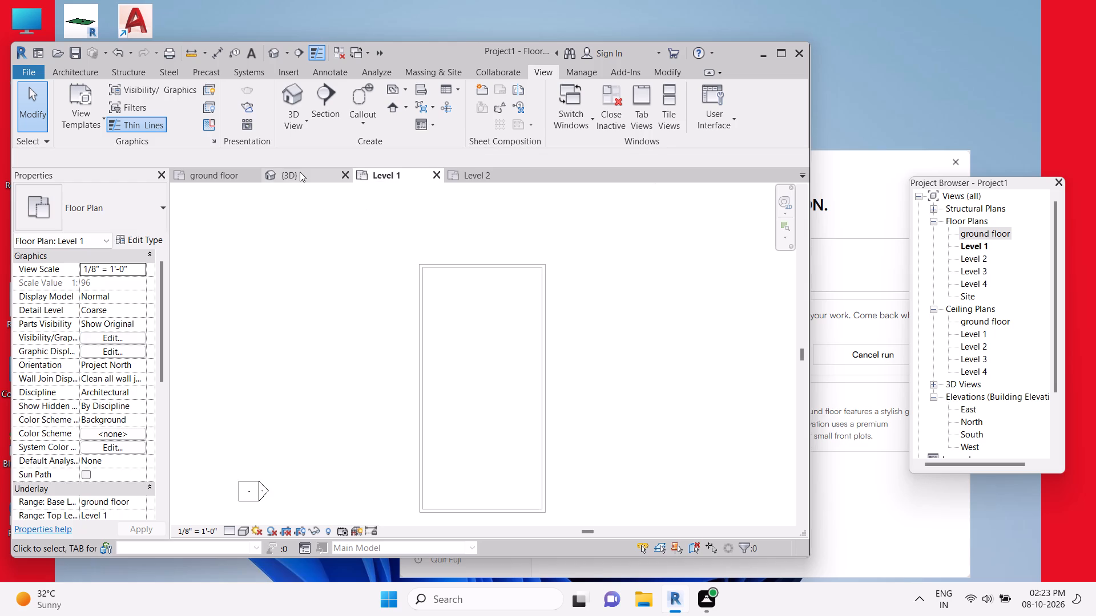
left_click(209, 175)
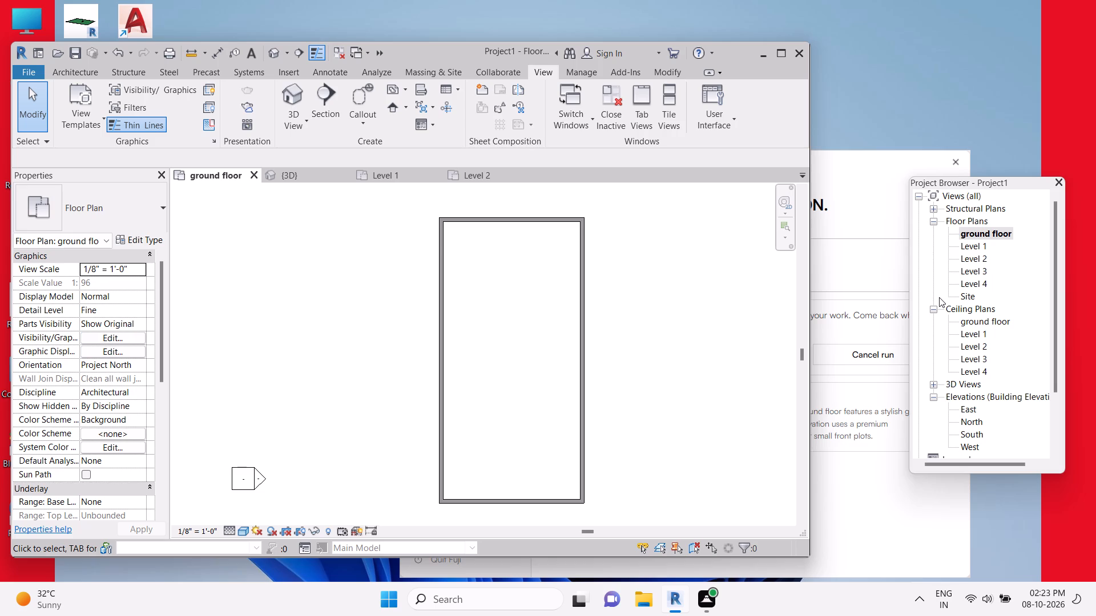
scroll(880, 331, "down", 1)
Set the ground floor plan's detail level to Fine and its visual style to Shaded.
left_click(232, 532)
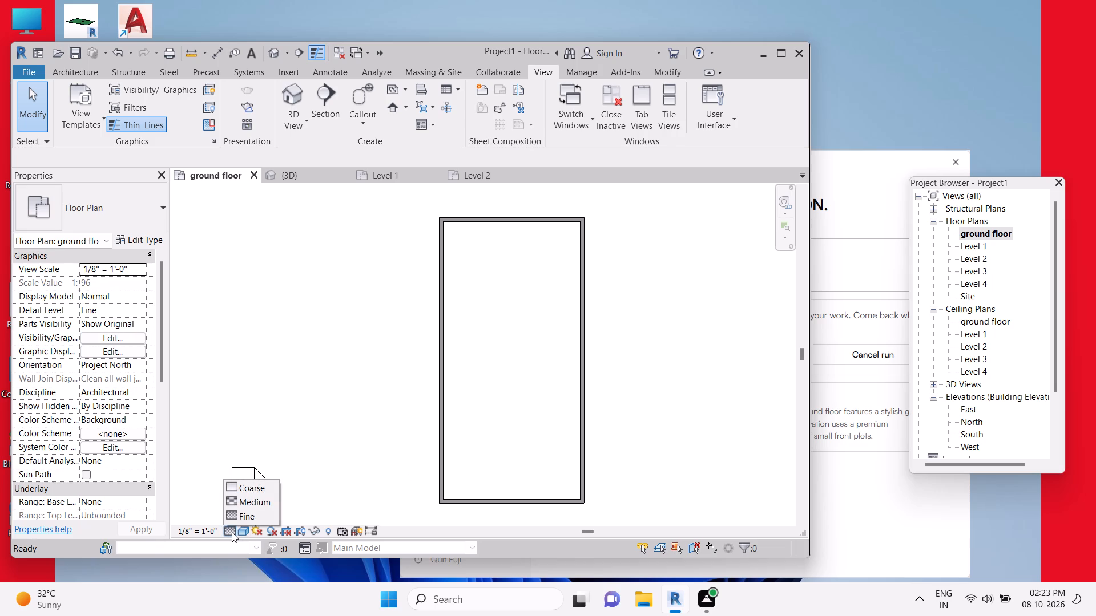
left_click(250, 518)
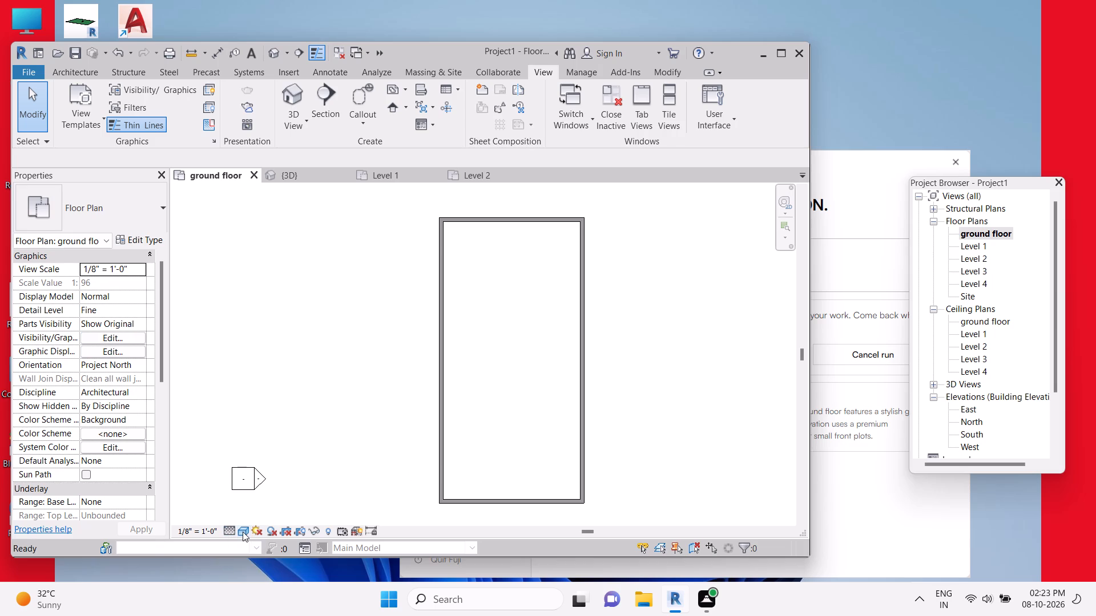
left_click(243, 532)
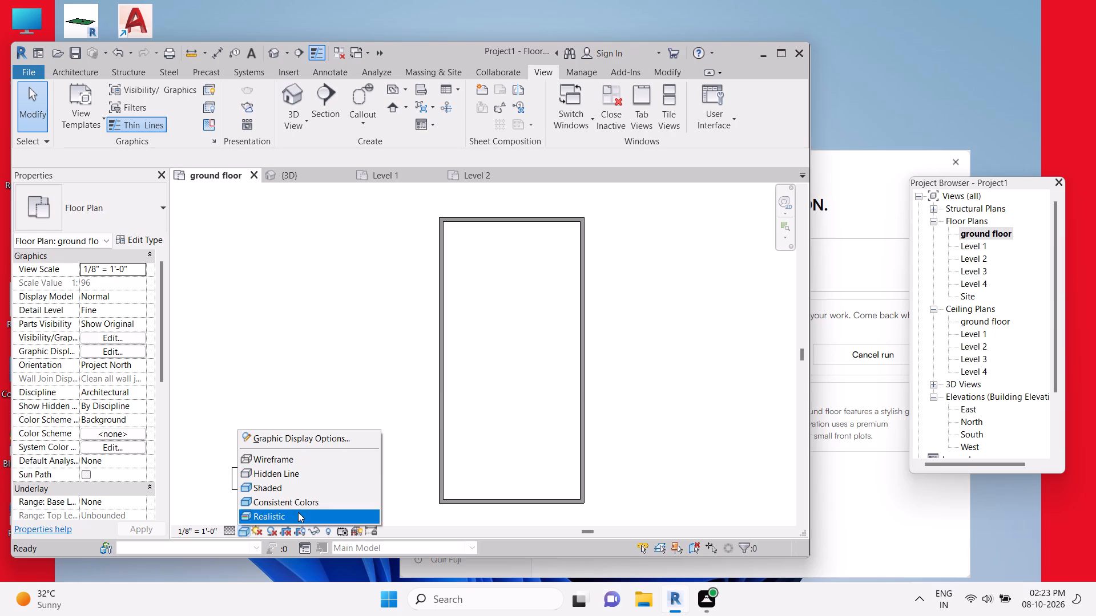
left_click(250, 483)
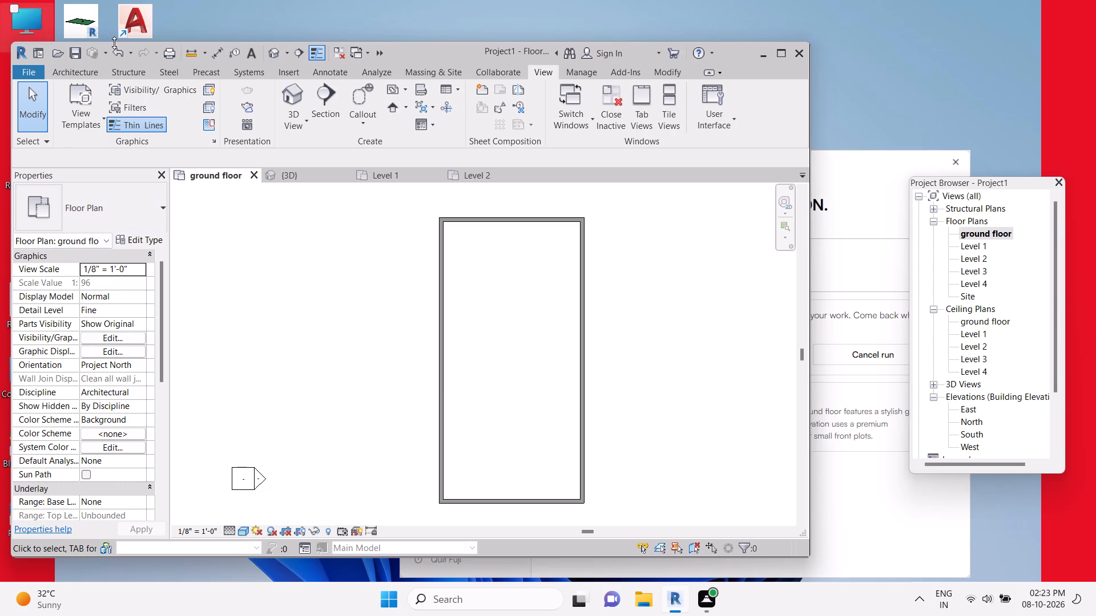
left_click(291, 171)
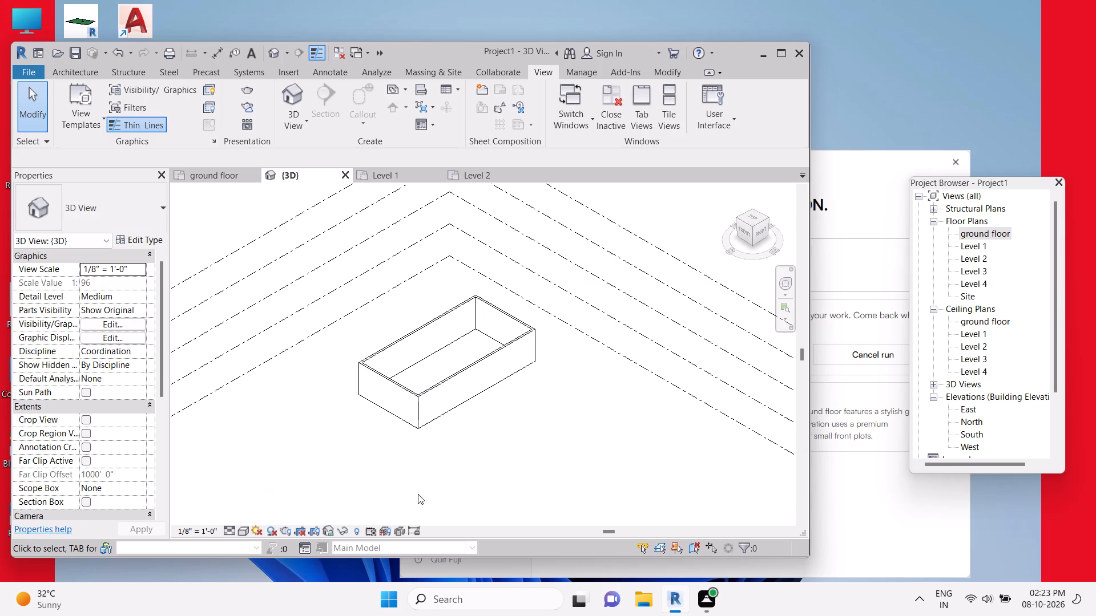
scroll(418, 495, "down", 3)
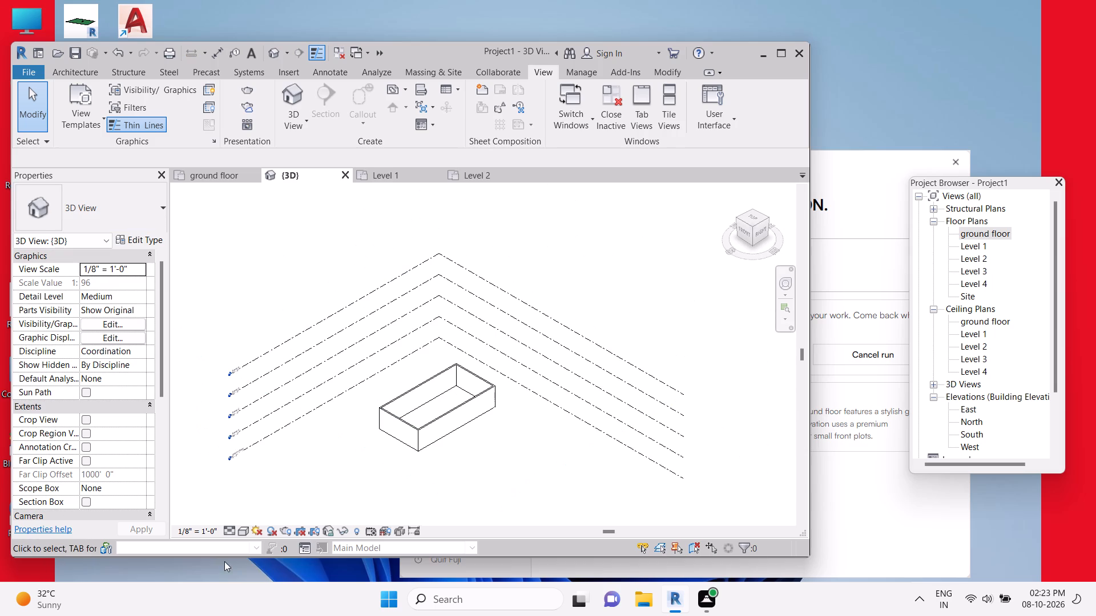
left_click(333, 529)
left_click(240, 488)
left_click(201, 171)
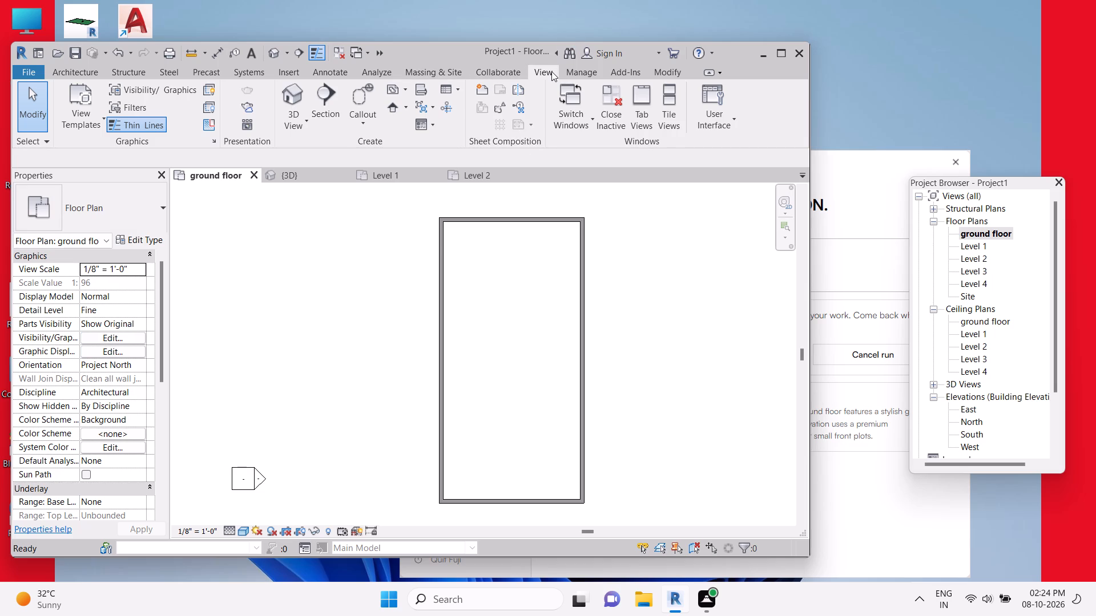
Open the default 3D view and set its detail level to Fine and visual style to Shaded.
left_click(551, 71)
left_click(286, 89)
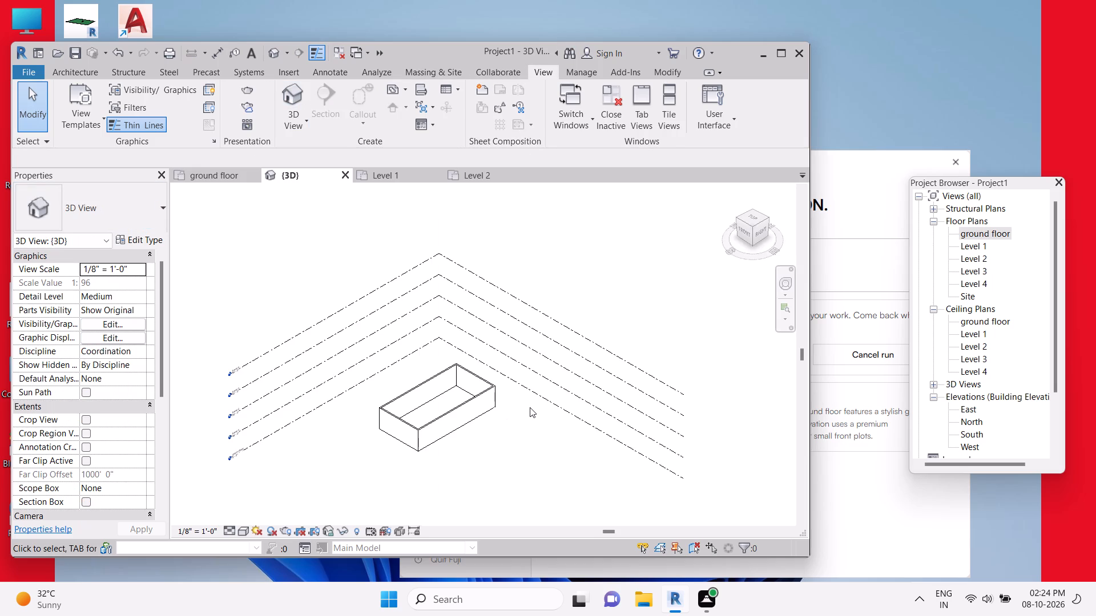
scroll(530, 407, "up", 8)
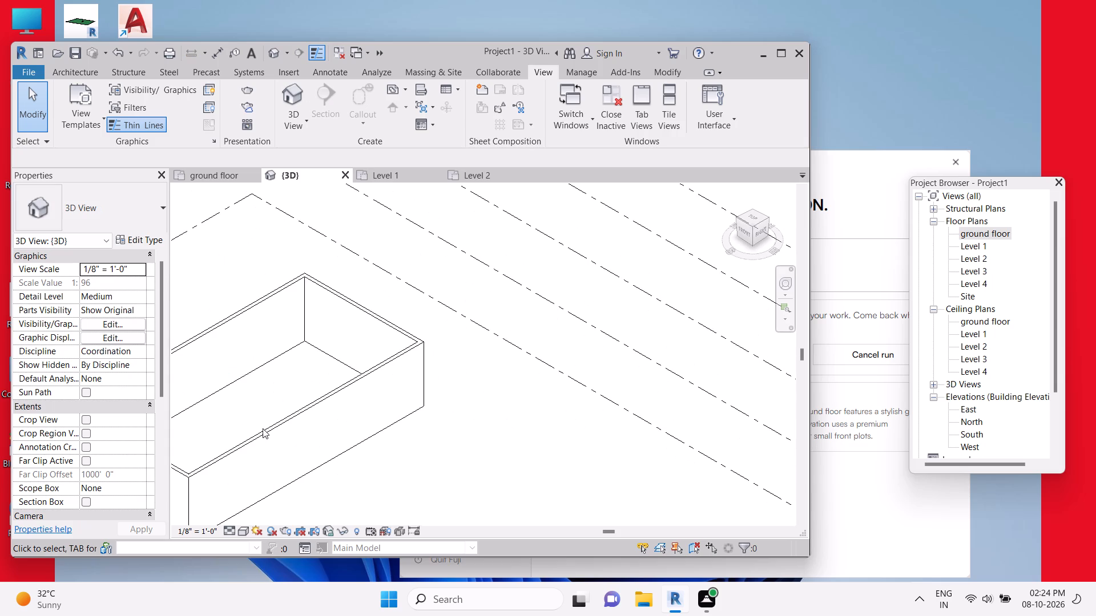
middle_click_drag(267, 420, 469, 265)
scroll(267, 420, "up", 1)
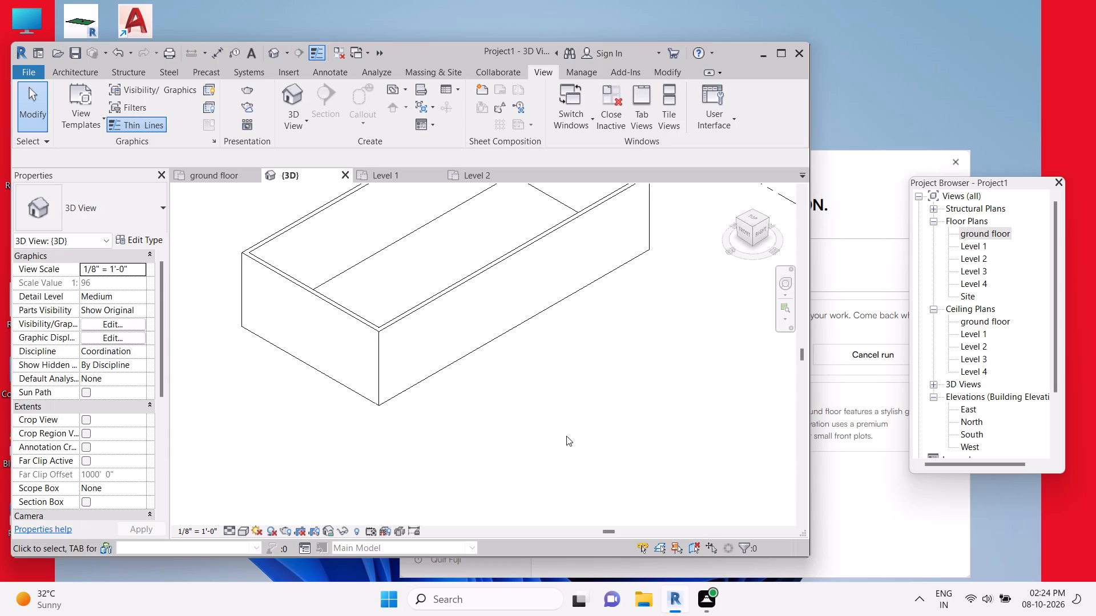
scroll(333, 238, "up", 1)
middle_click_drag(335, 238, 373, 309)
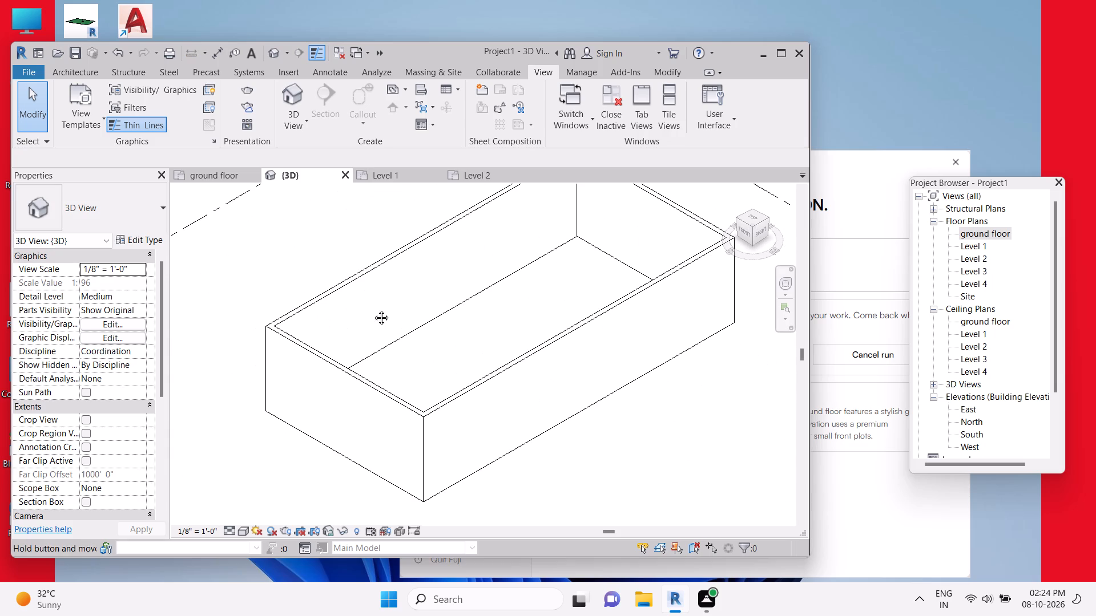
left_click(226, 528)
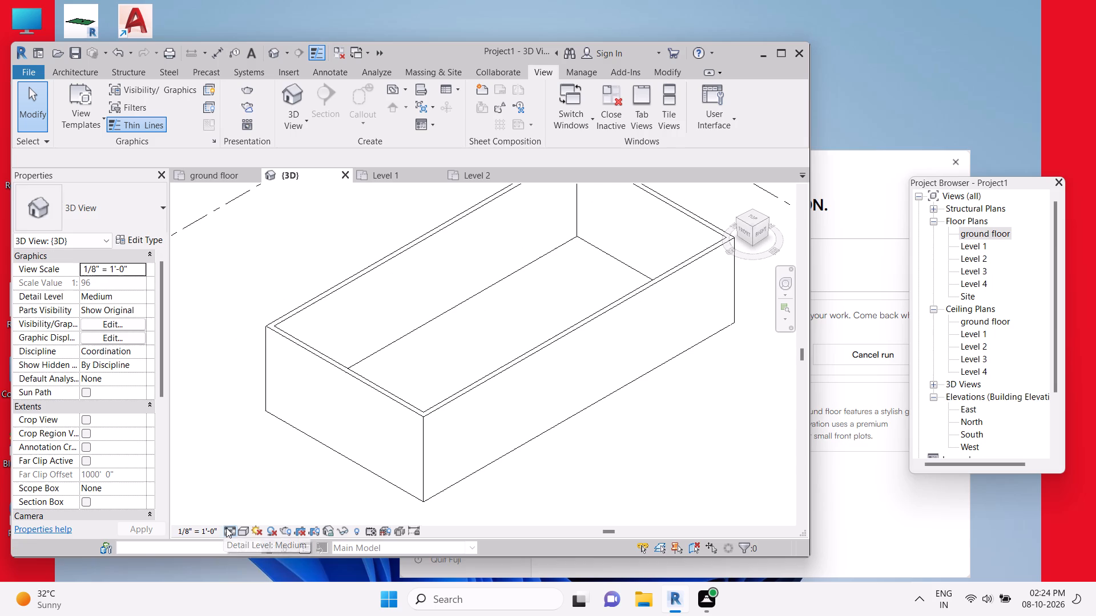
left_click(236, 514)
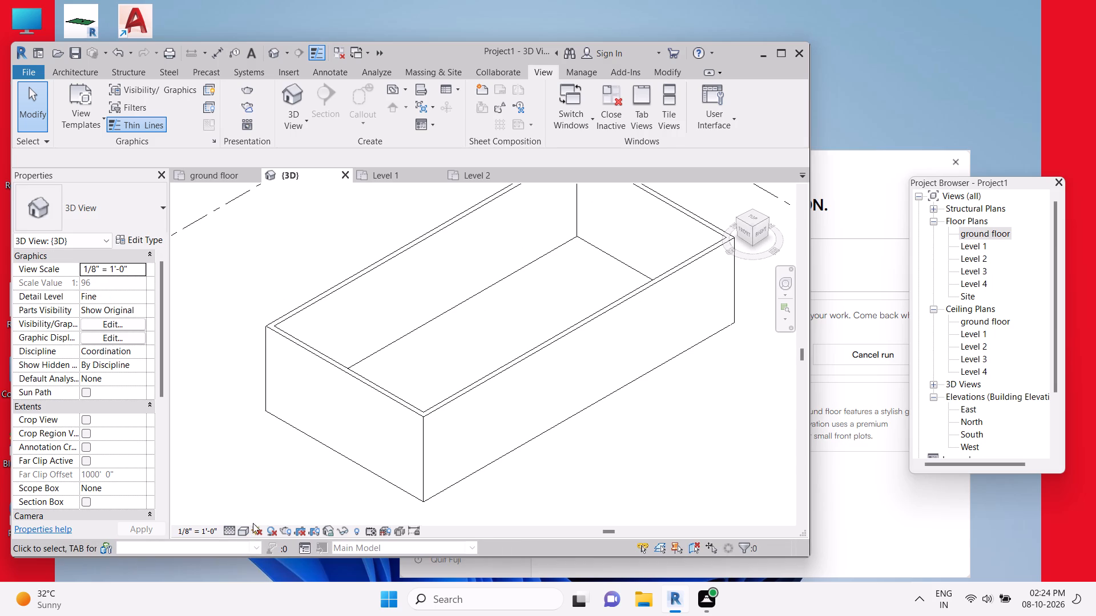
left_click(245, 529)
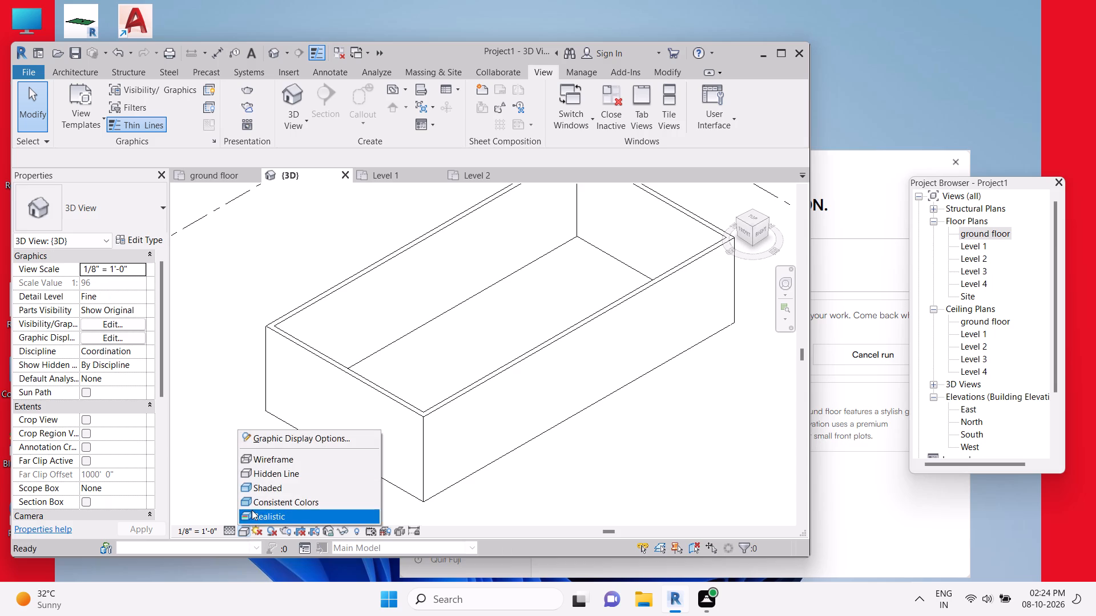
left_click(257, 492)
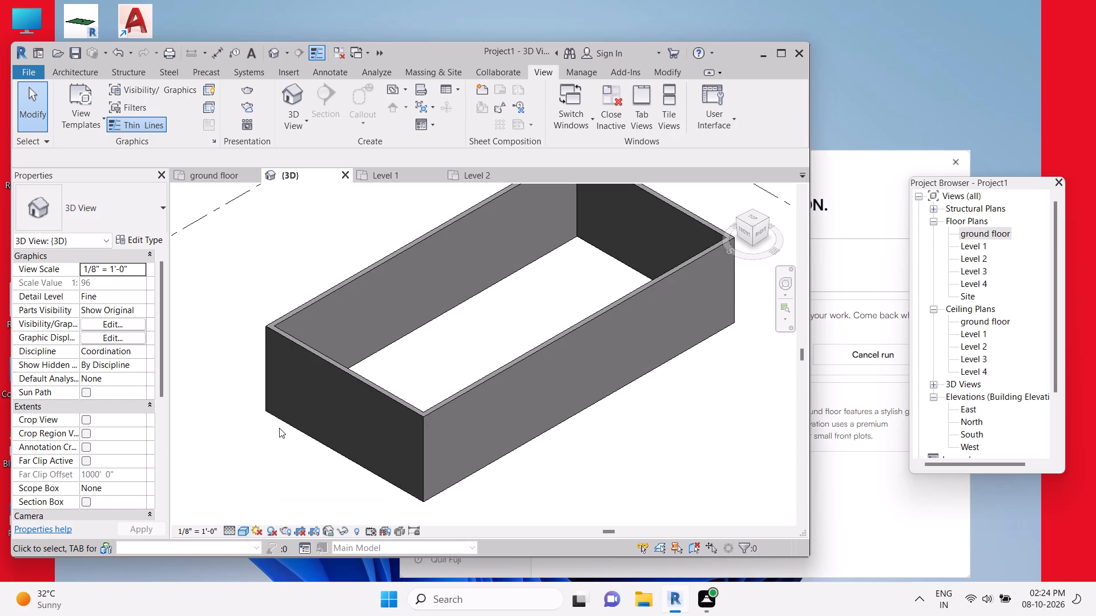
Return from the 3D view to the ground floor plan with the architectural building tools ready.
scroll(288, 408, "down", 2)
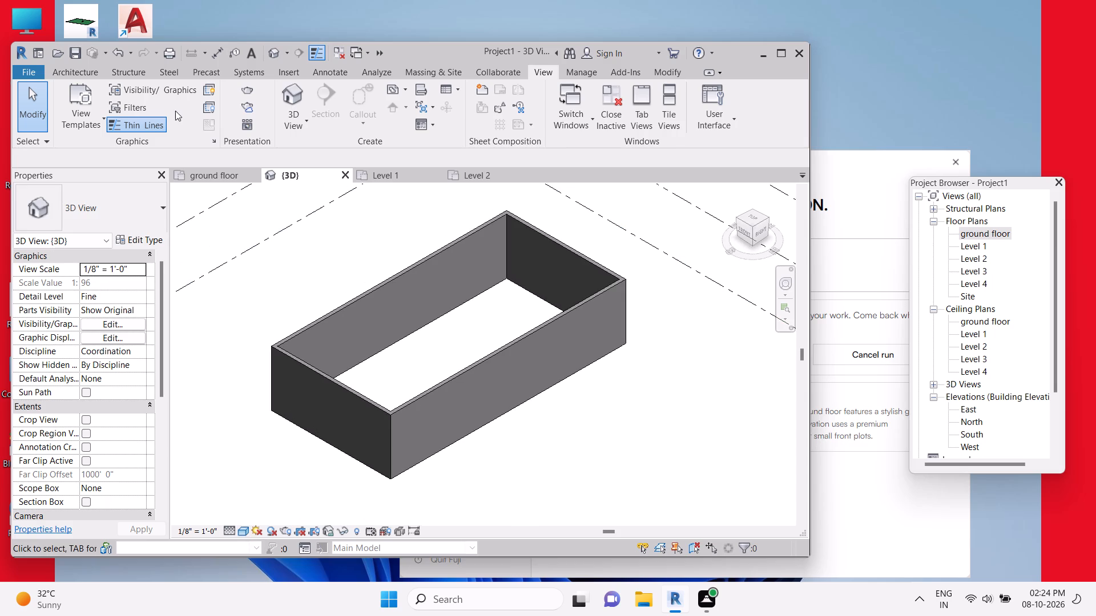
left_click(73, 74)
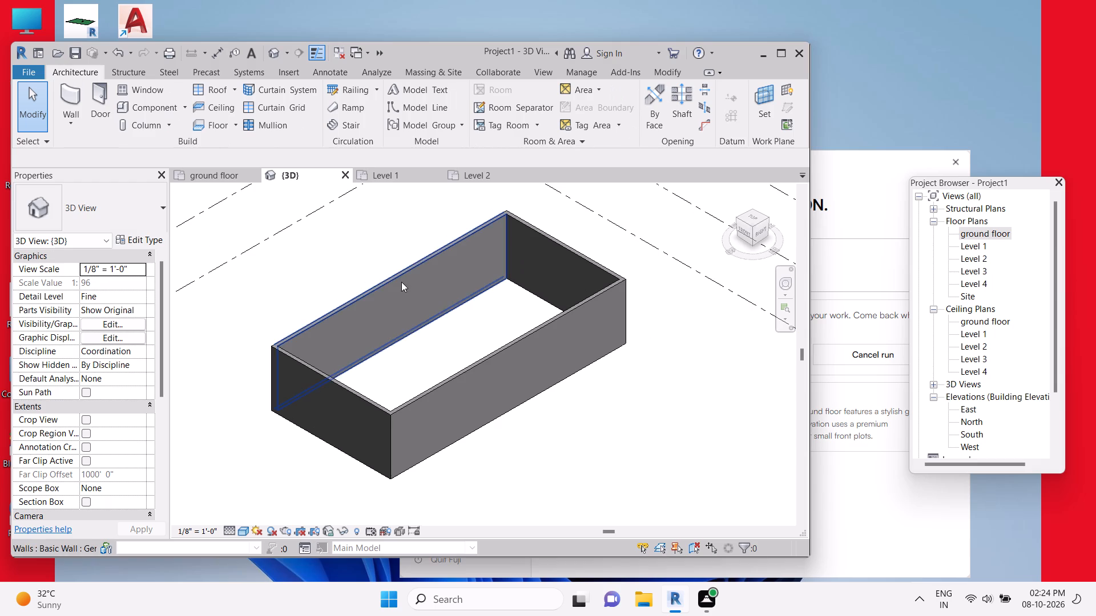
left_click(203, 180)
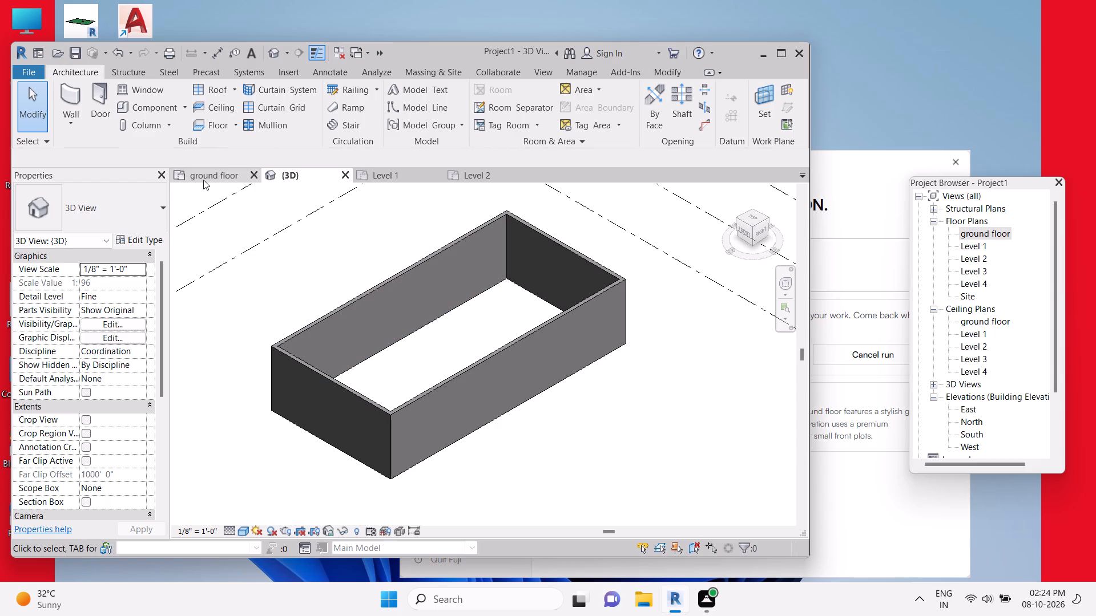
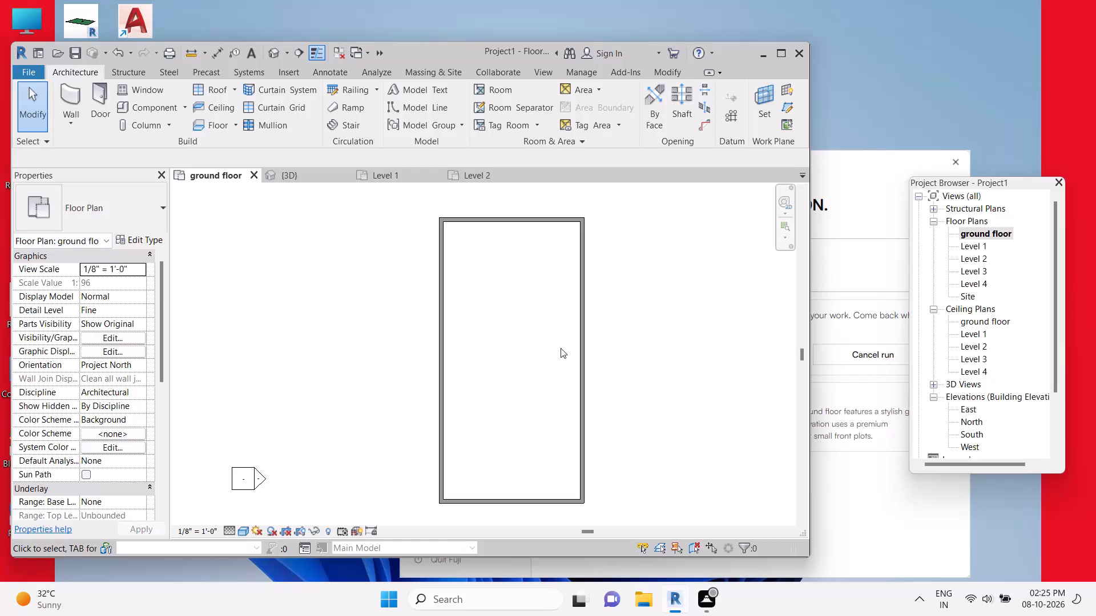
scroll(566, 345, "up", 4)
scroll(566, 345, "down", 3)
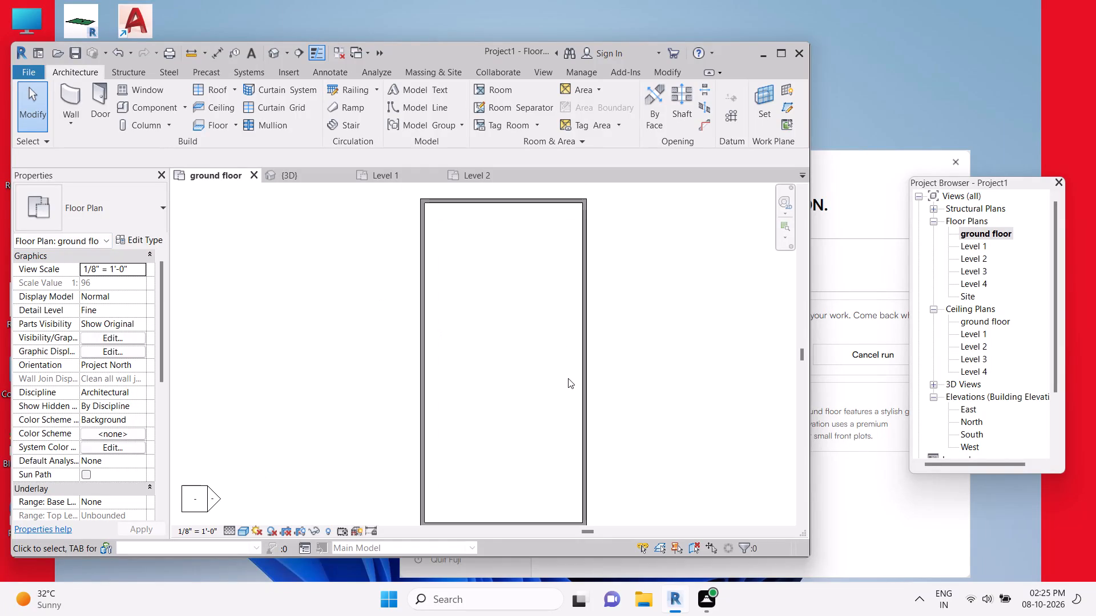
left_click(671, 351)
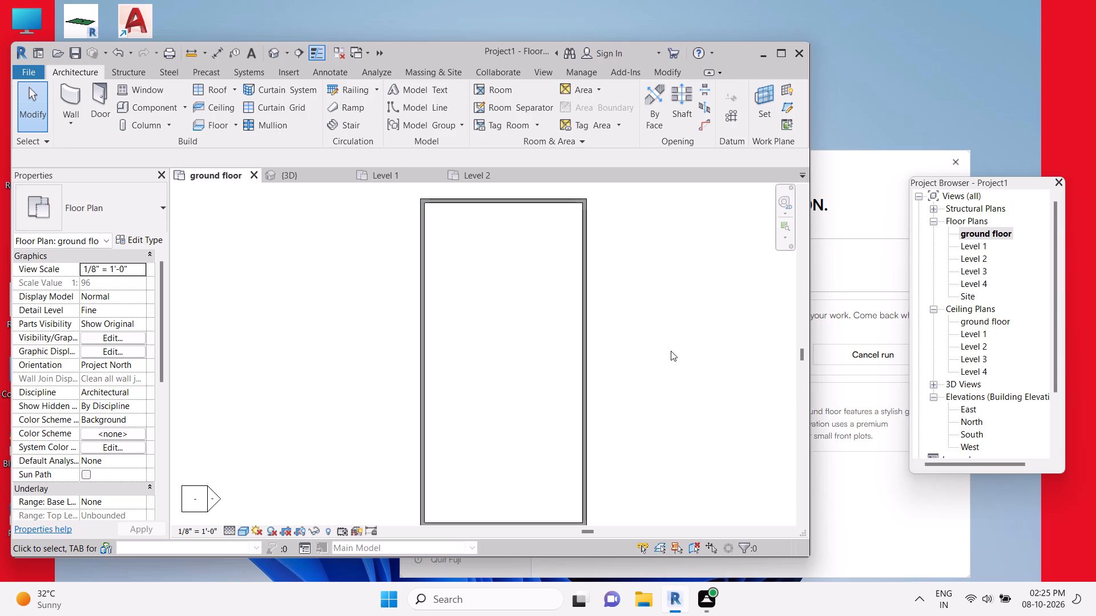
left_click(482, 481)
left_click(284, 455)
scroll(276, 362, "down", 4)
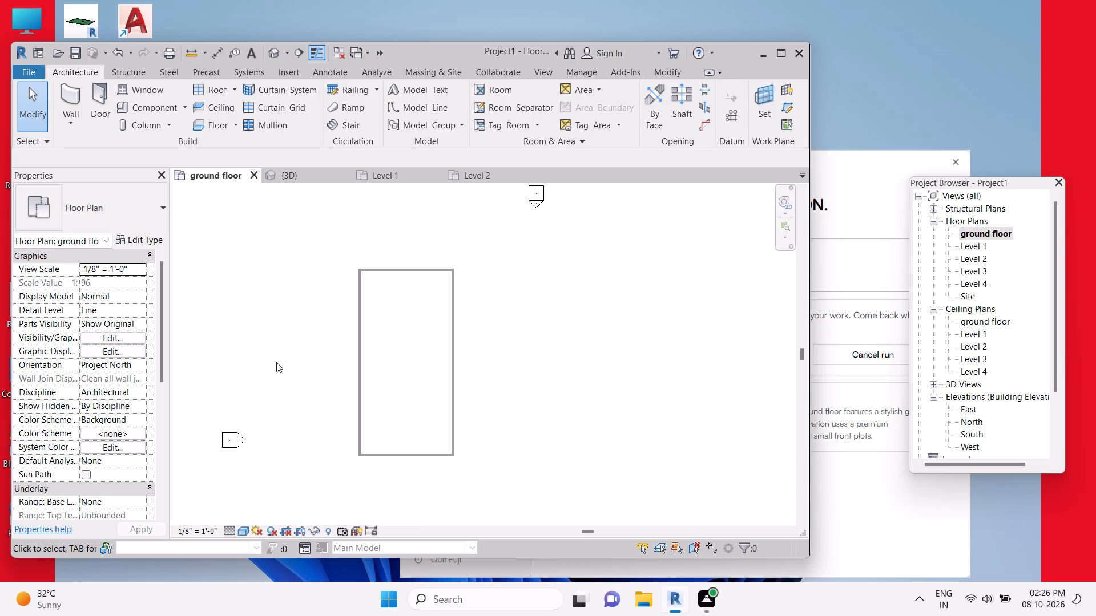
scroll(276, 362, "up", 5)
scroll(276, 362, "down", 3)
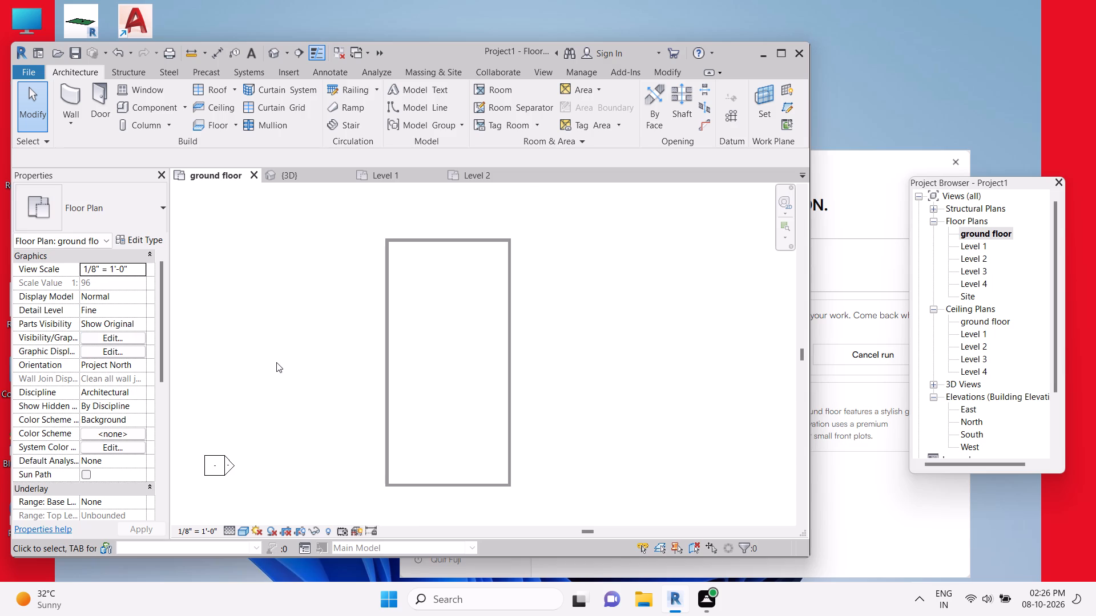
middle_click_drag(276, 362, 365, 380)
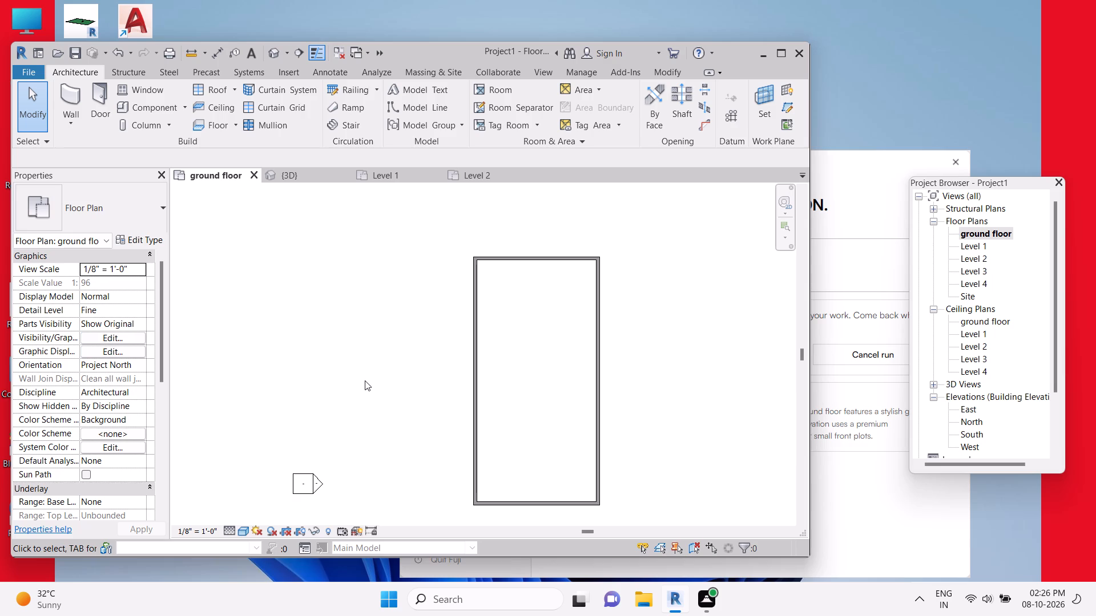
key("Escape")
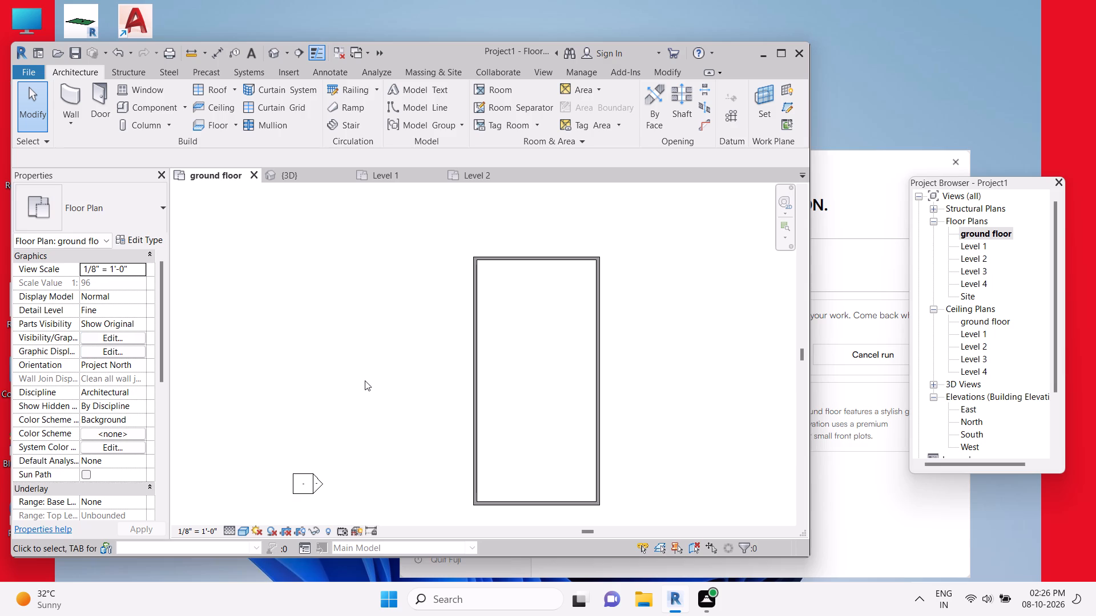
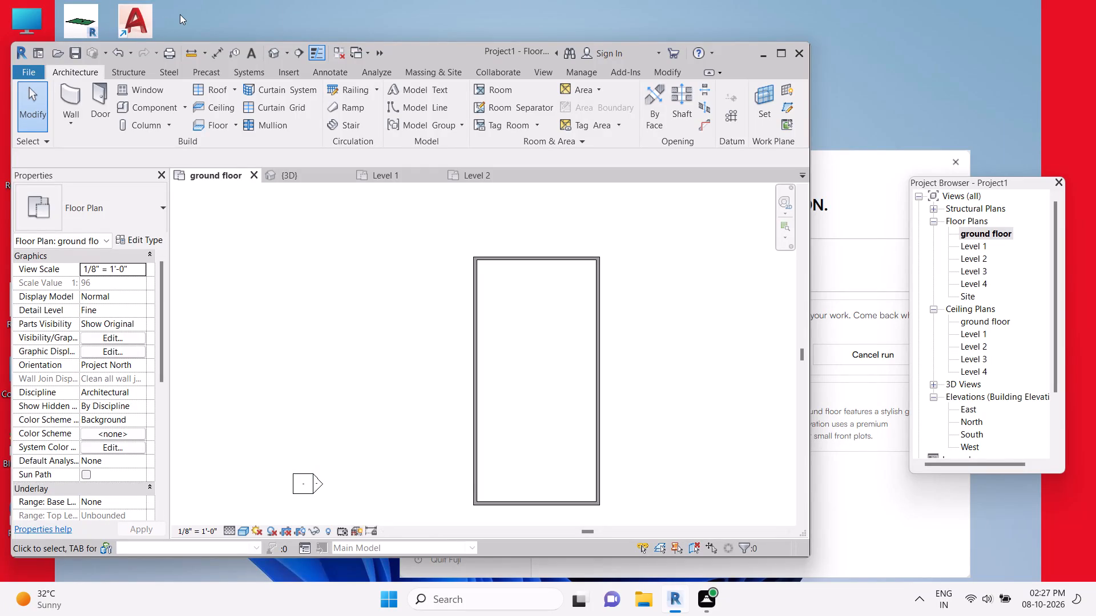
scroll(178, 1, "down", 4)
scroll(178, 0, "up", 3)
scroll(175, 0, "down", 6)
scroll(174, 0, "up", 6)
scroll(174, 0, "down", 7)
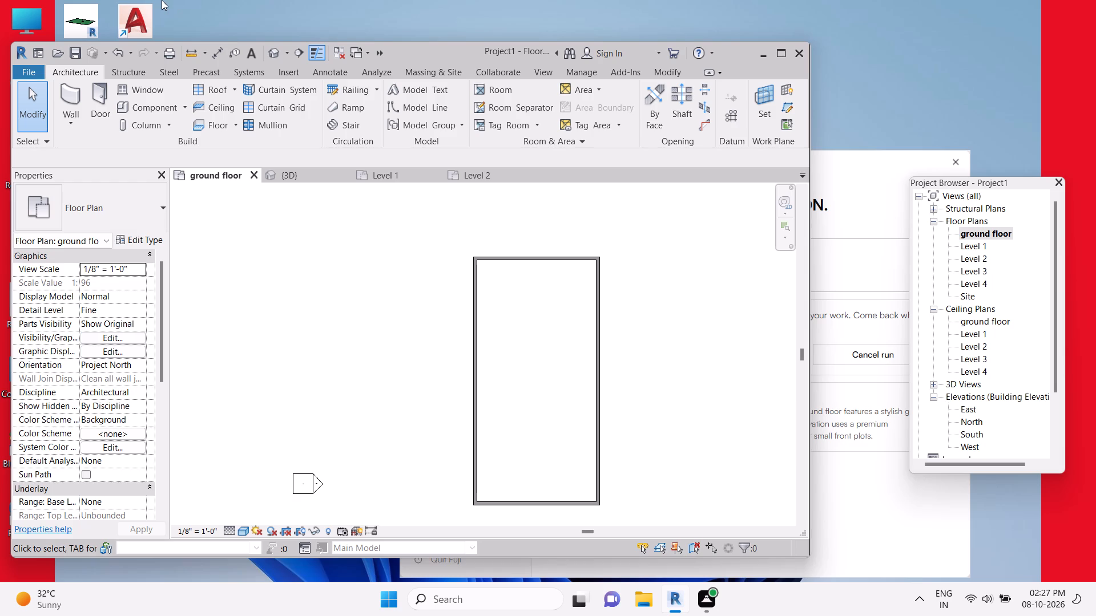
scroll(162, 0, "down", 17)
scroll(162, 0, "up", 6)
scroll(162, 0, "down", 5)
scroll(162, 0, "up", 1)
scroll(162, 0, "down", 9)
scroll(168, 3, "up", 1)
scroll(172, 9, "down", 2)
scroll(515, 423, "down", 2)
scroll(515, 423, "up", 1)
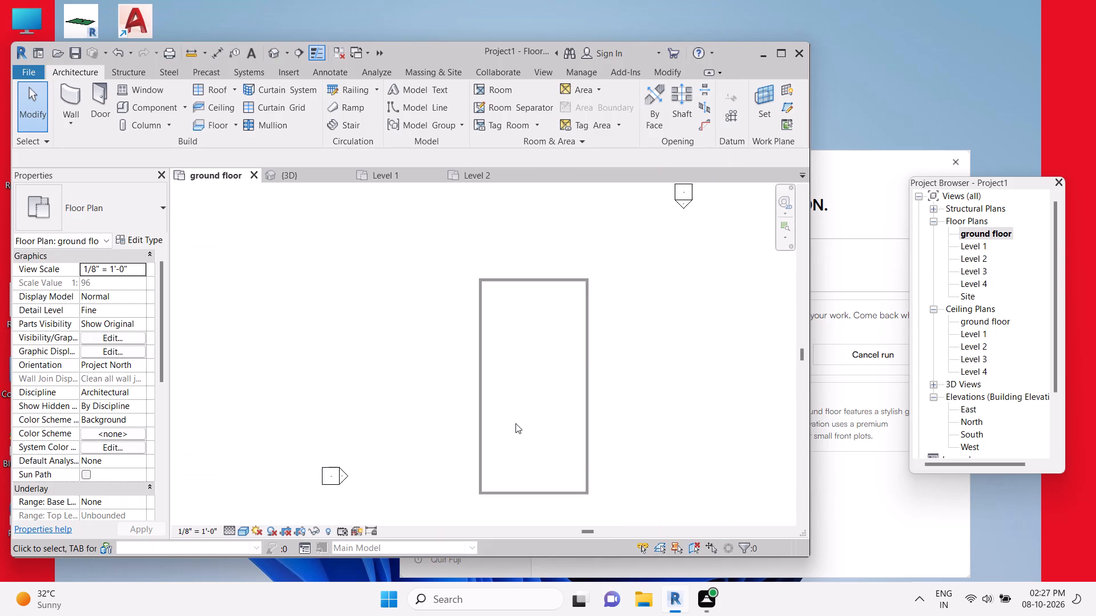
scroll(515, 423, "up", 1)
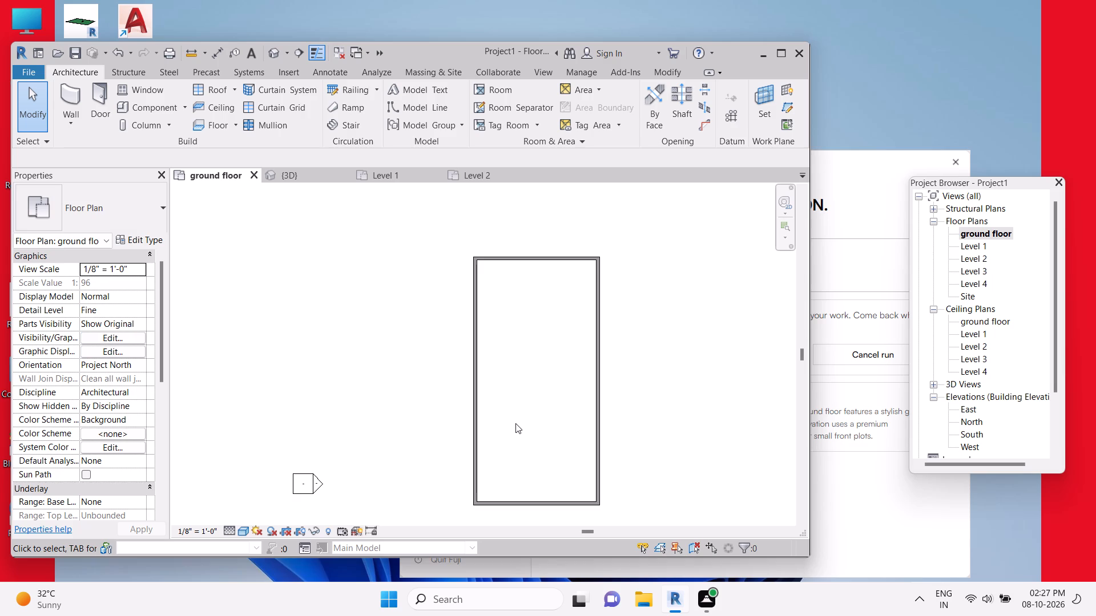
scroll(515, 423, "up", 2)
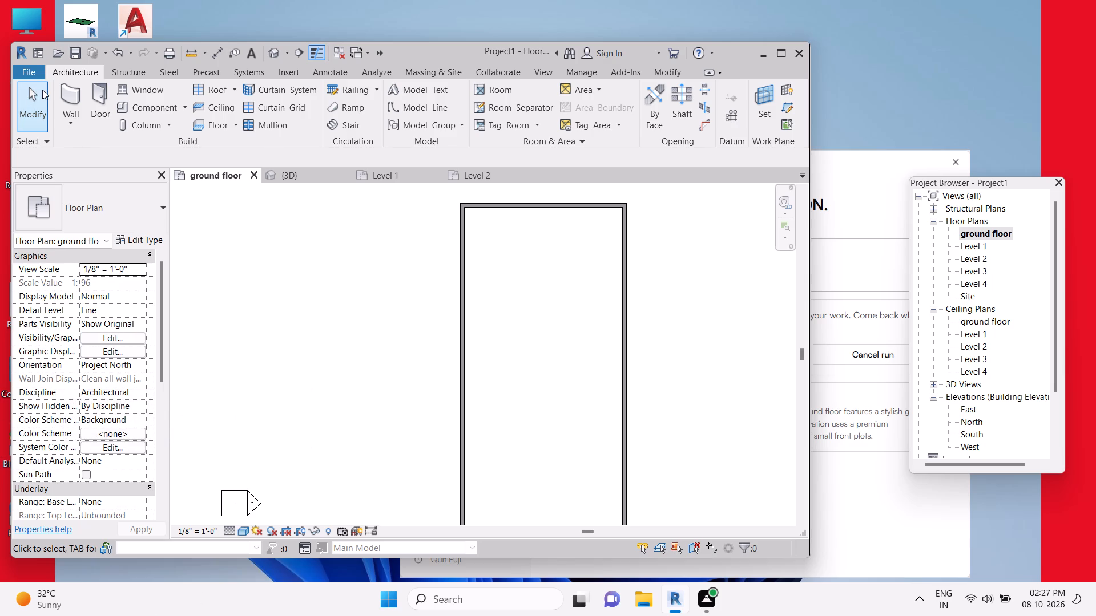
Enclose a room about 13' 8" by 10' 1" in the ground floor outline's upper-left corner with Generic - 8" walls.
left_click(75, 103)
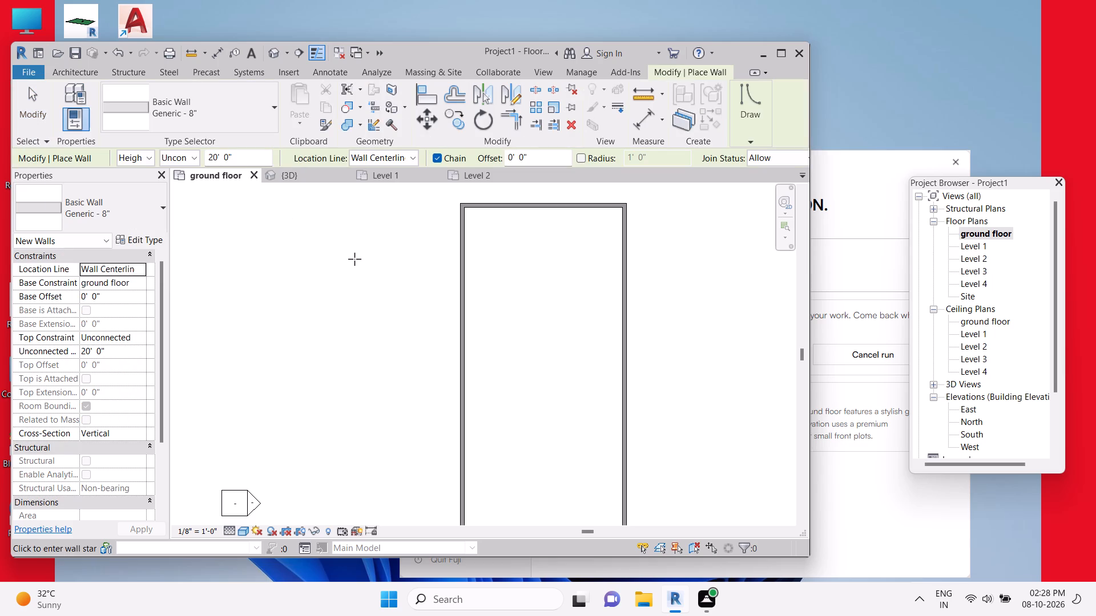
scroll(433, 249, "down", 2)
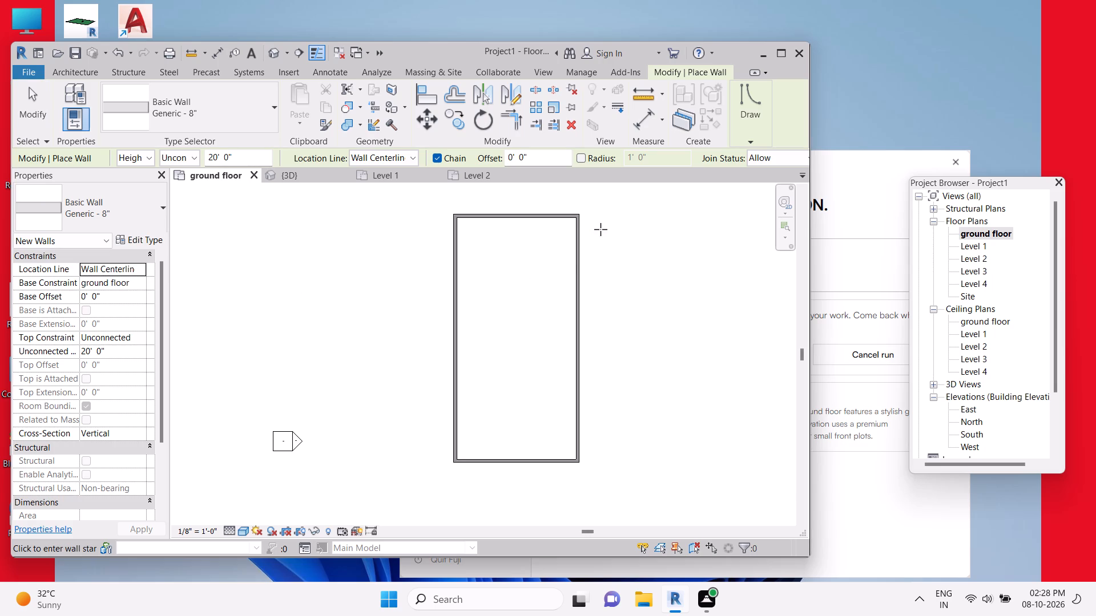
left_click(522, 265)
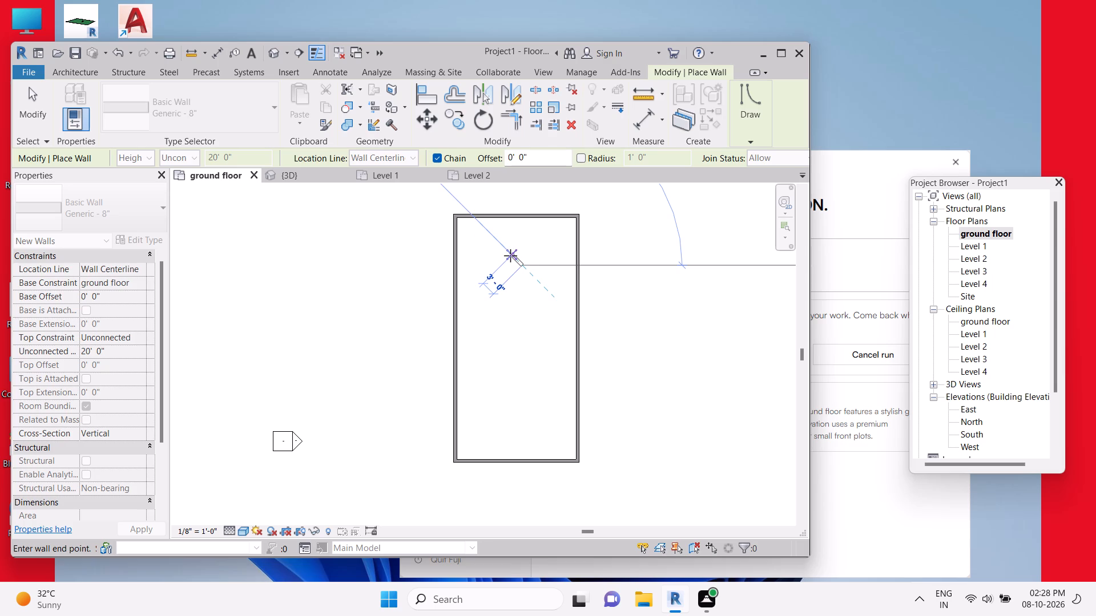
left_click(456, 271)
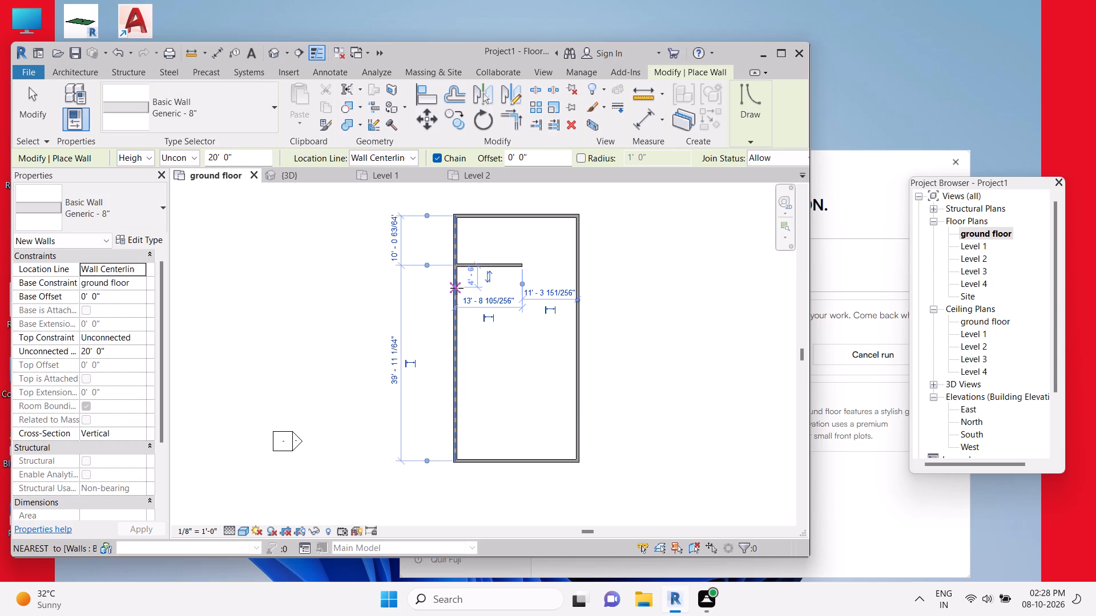
key("Escape")
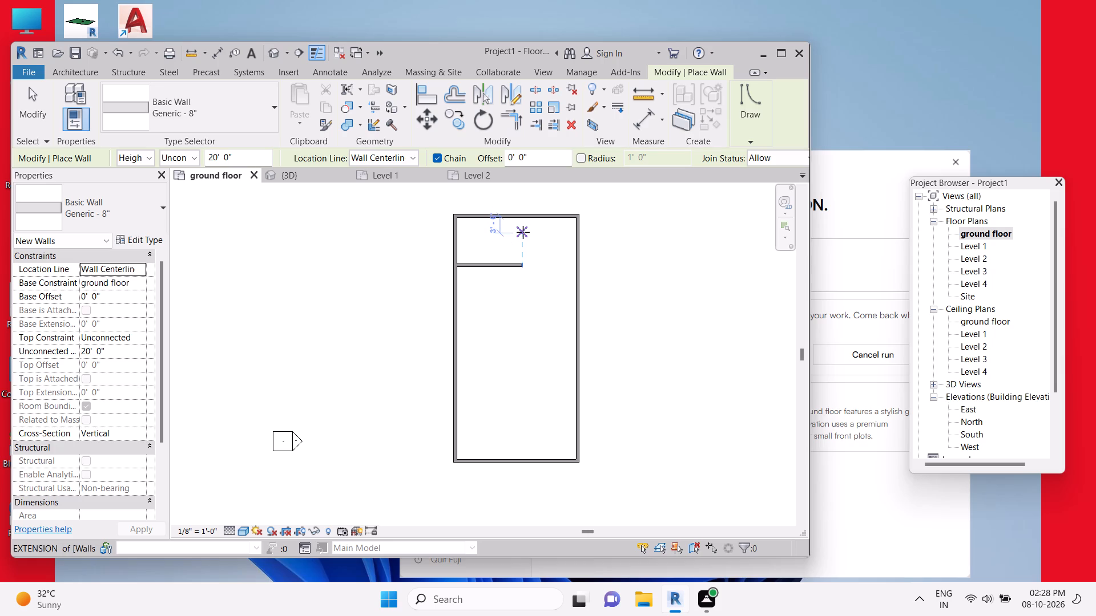
left_click(523, 232)
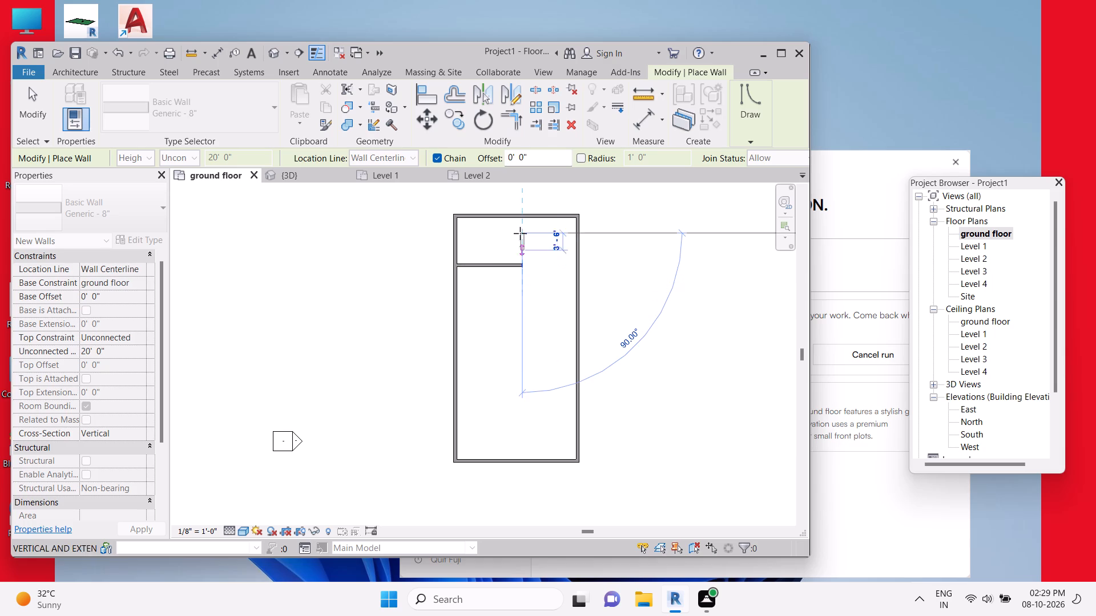
left_click(526, 266)
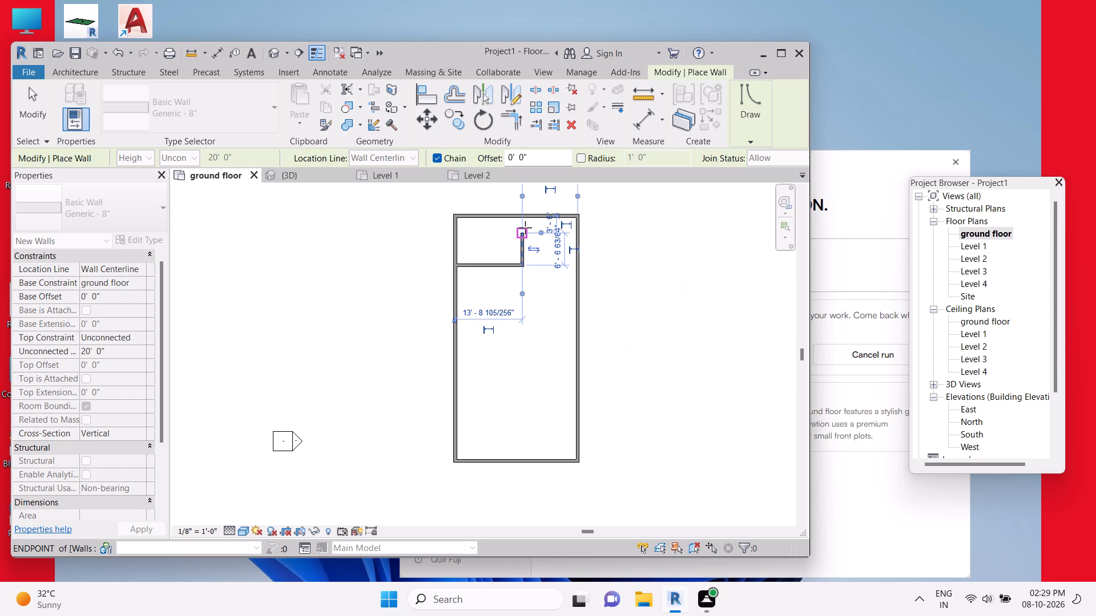
left_click(526, 228)
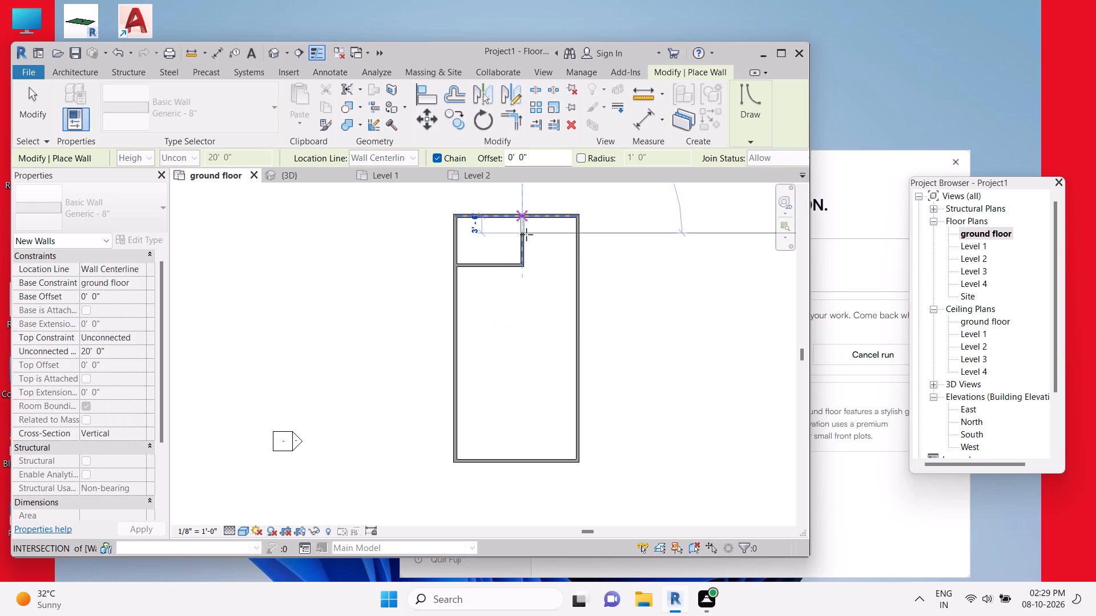
left_click(520, 221)
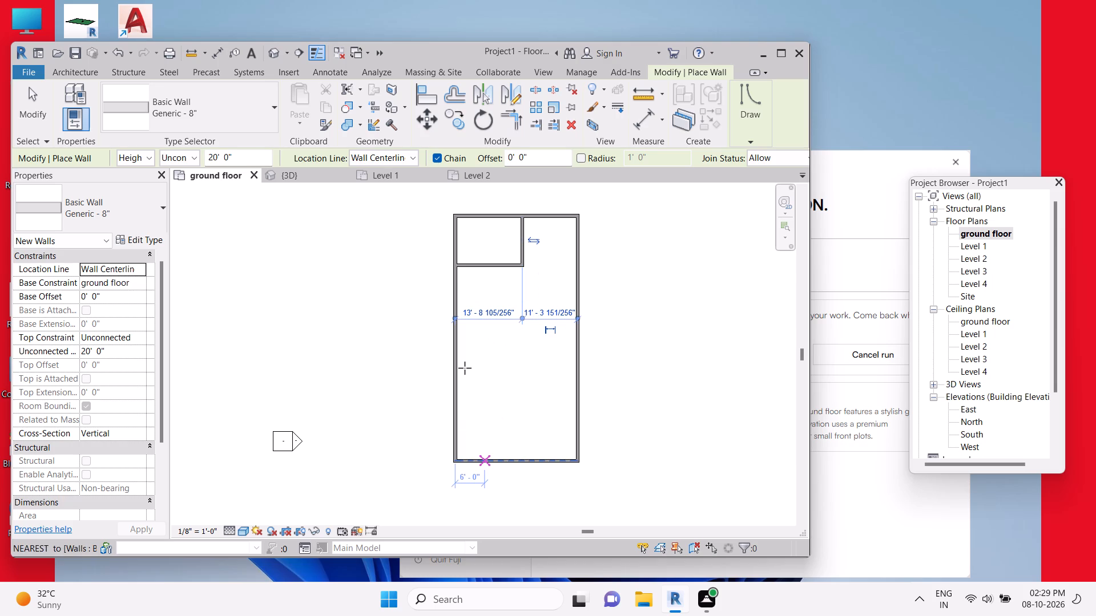
Enclose a second room about 11' 4" by 8' 6" in the building's lower-left corner with Generic - 8" walls.
left_click(462, 420)
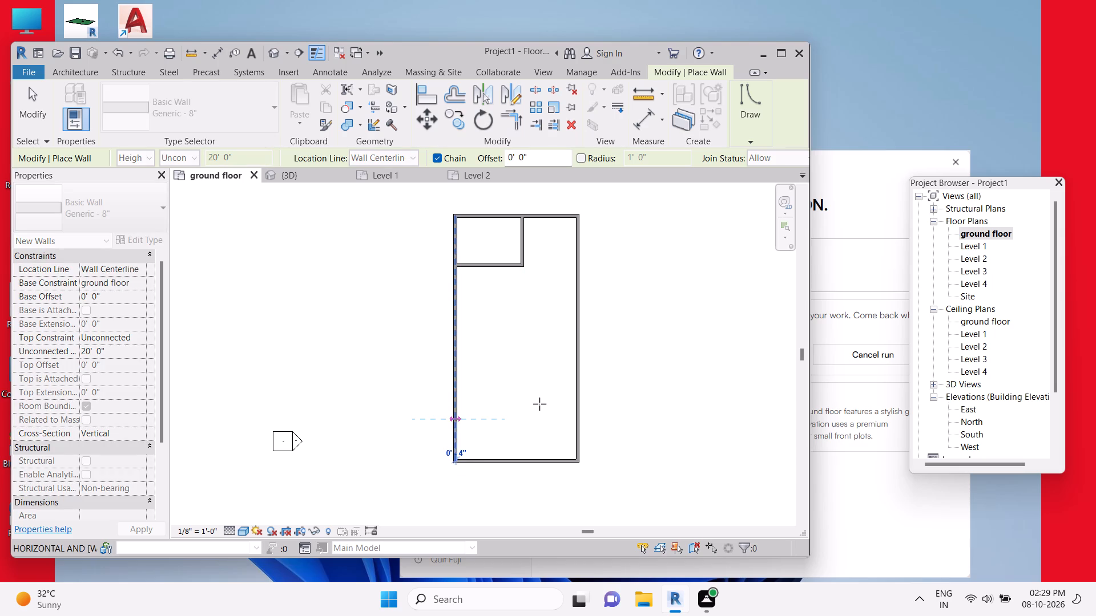
left_click(508, 416)
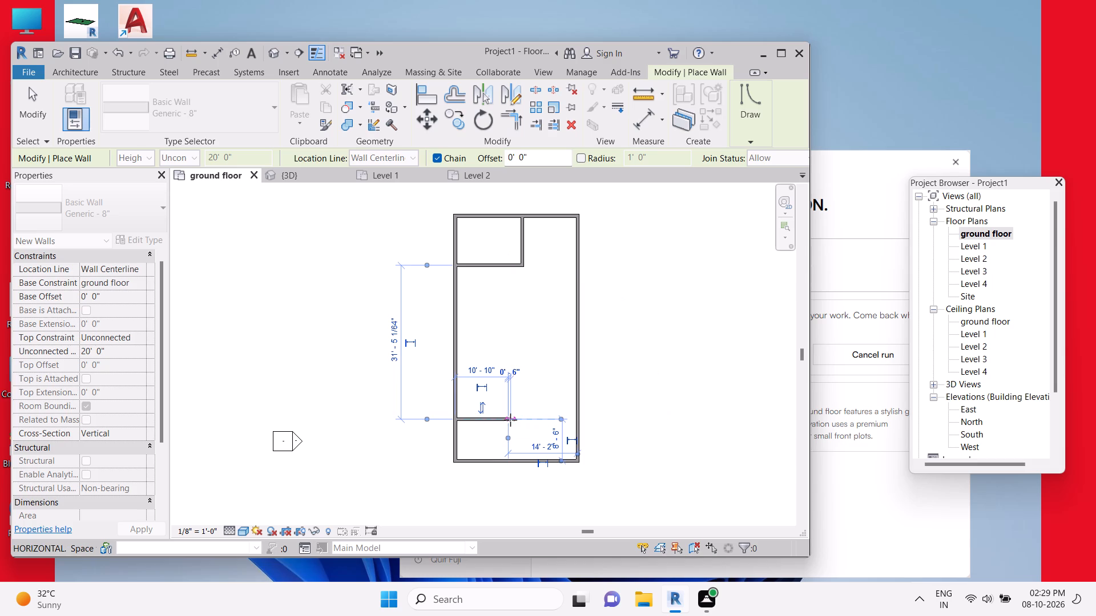
left_click(510, 420)
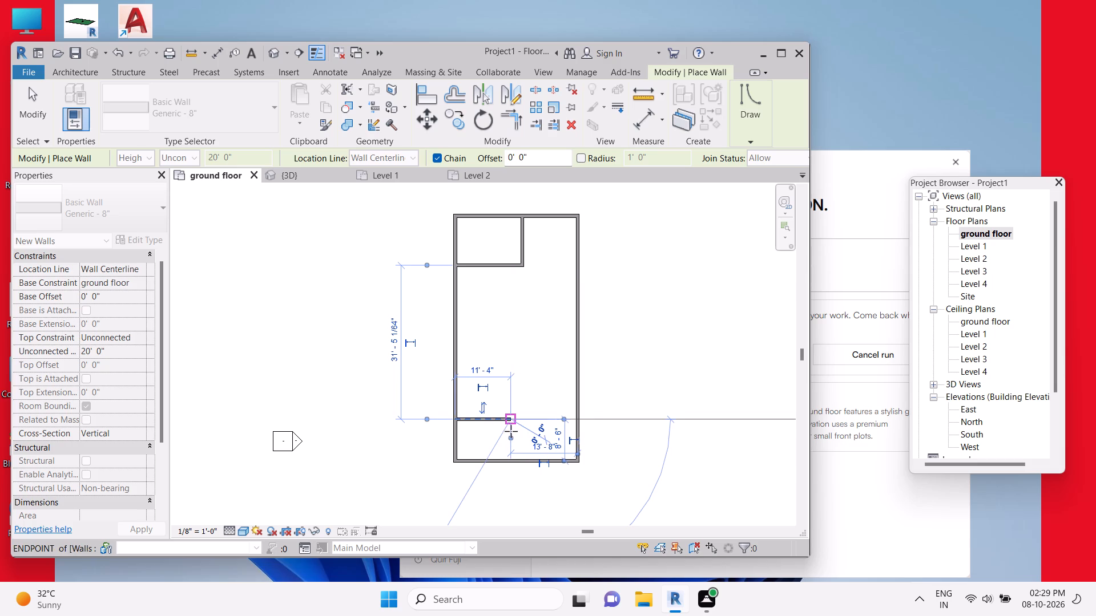
left_click(510, 460)
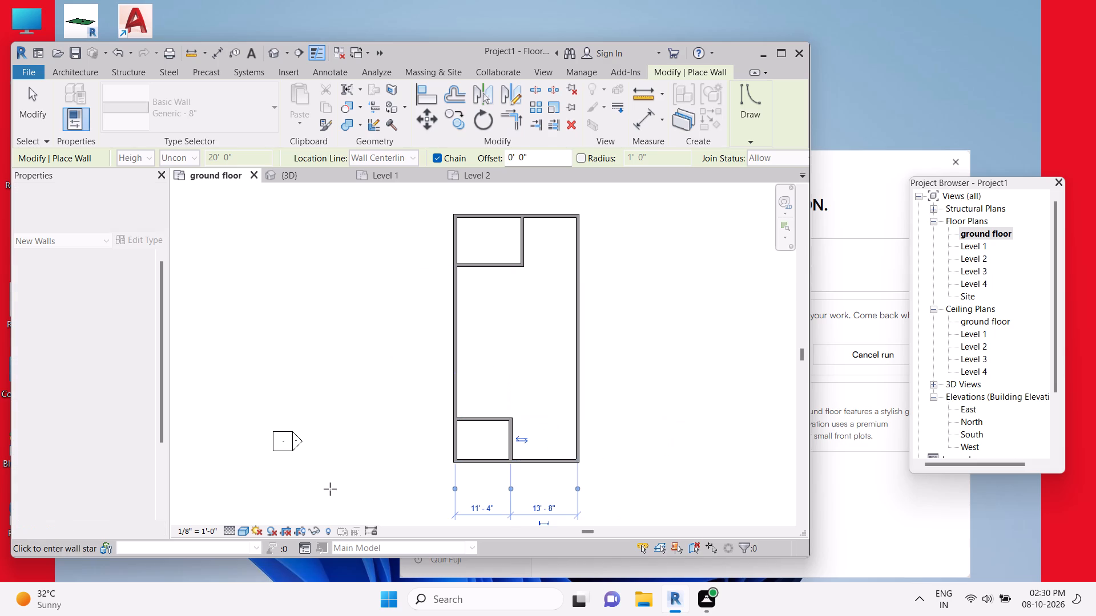
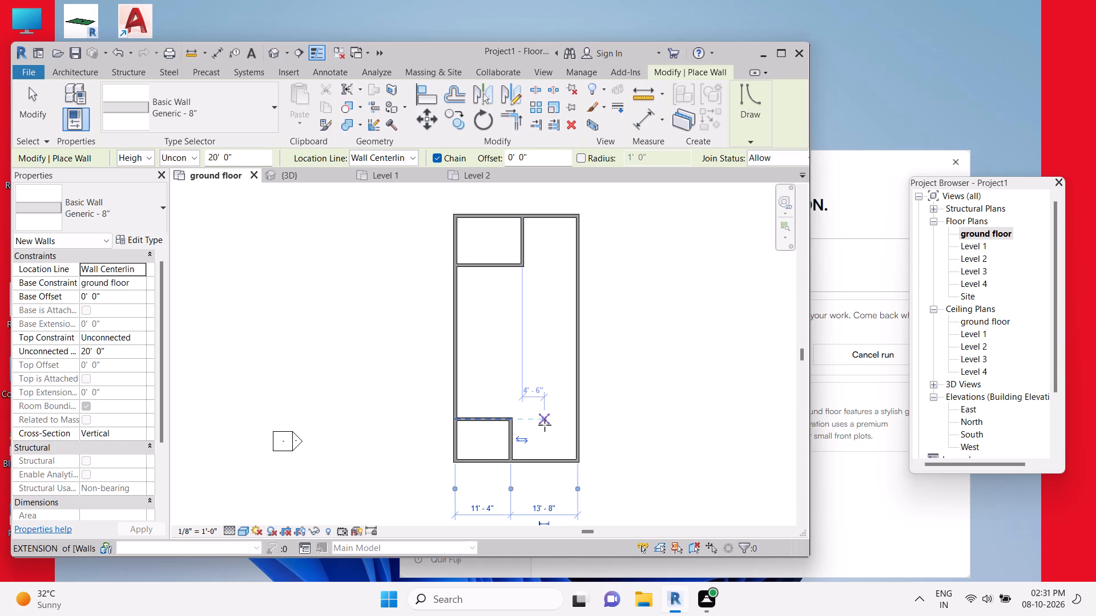
Draw a Generic - 8" wall from the upper-left room's inner corner straight across to the right outer wall, enclosing the upper-right room.
left_click(518, 266)
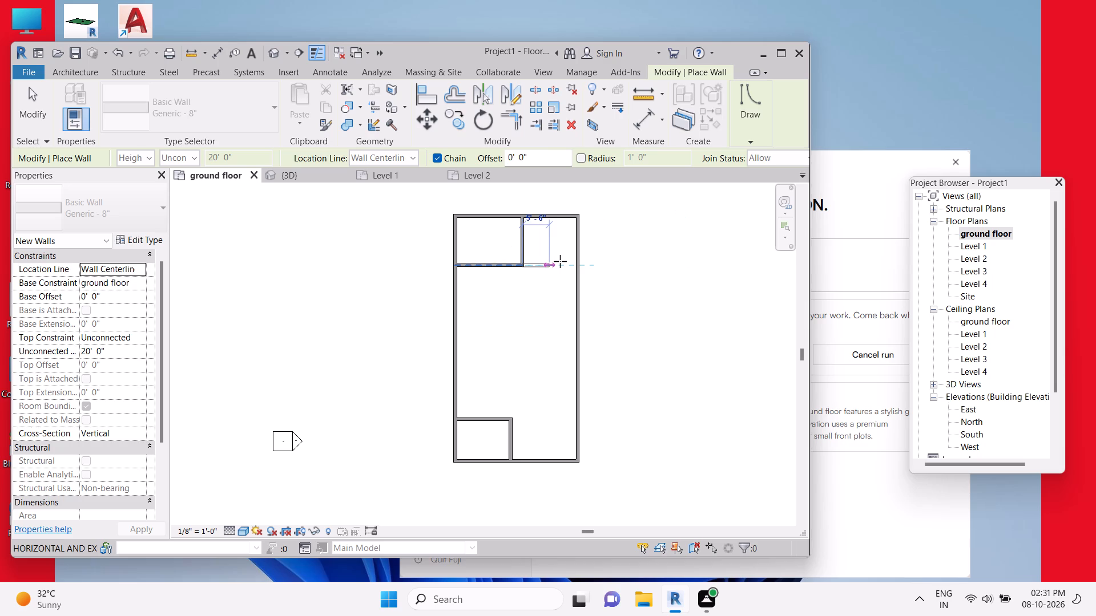
left_click(575, 260)
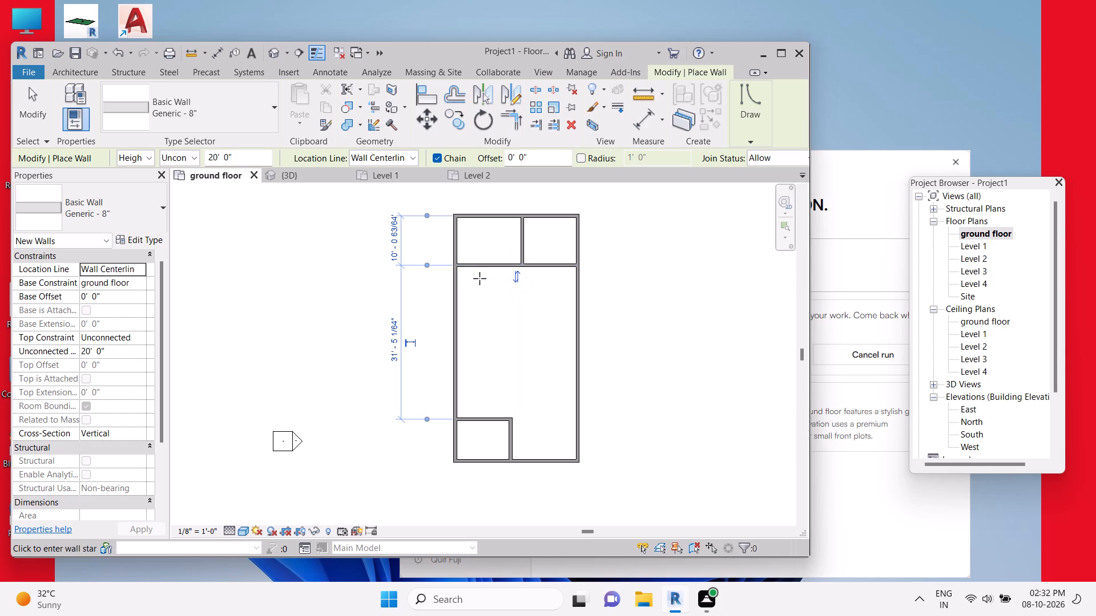
Draw a vertical Generic - 8" wall about 11' 10" long down from the upper-left room's lower wall, near the left outer wall.
left_click(481, 273)
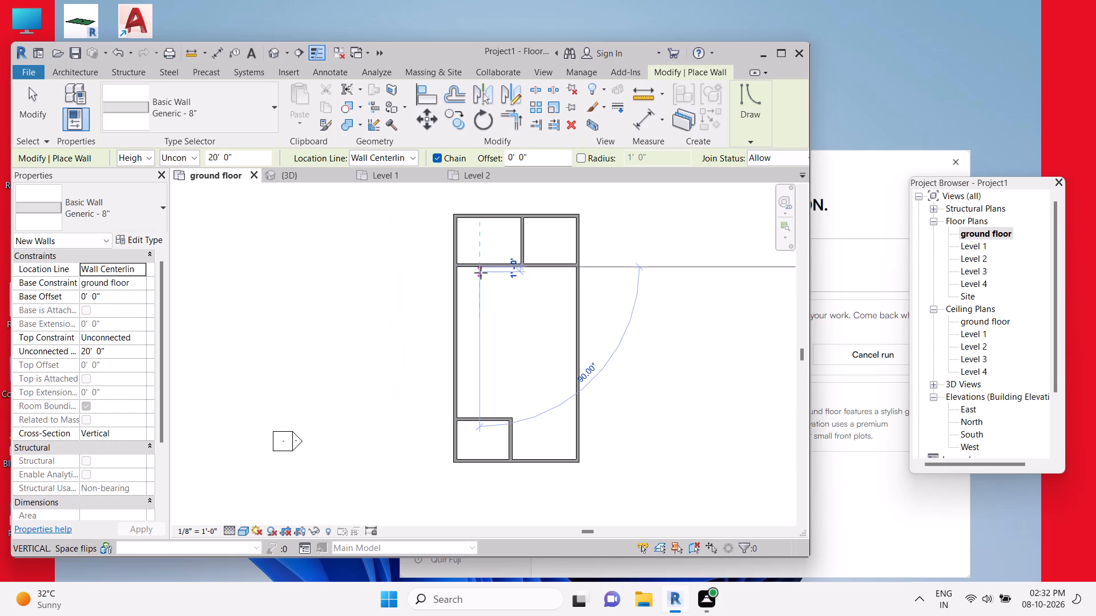
left_click(484, 322)
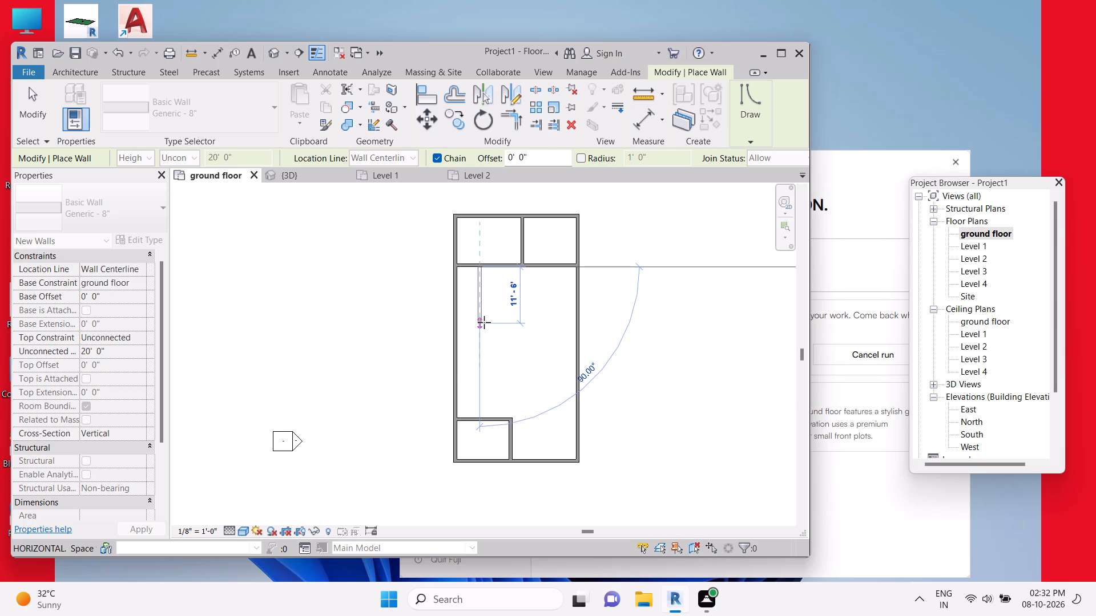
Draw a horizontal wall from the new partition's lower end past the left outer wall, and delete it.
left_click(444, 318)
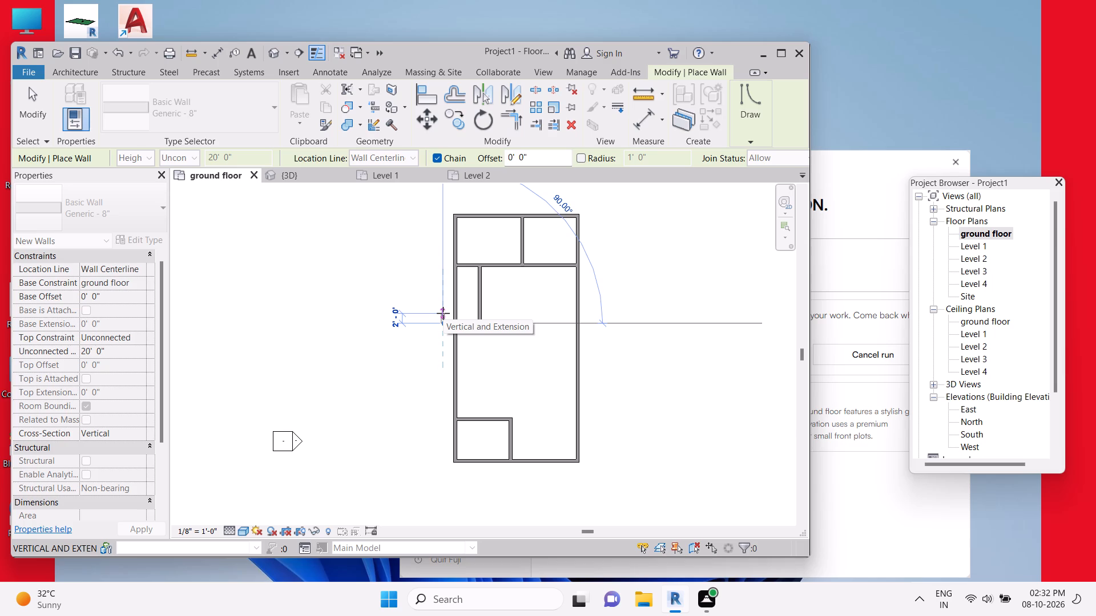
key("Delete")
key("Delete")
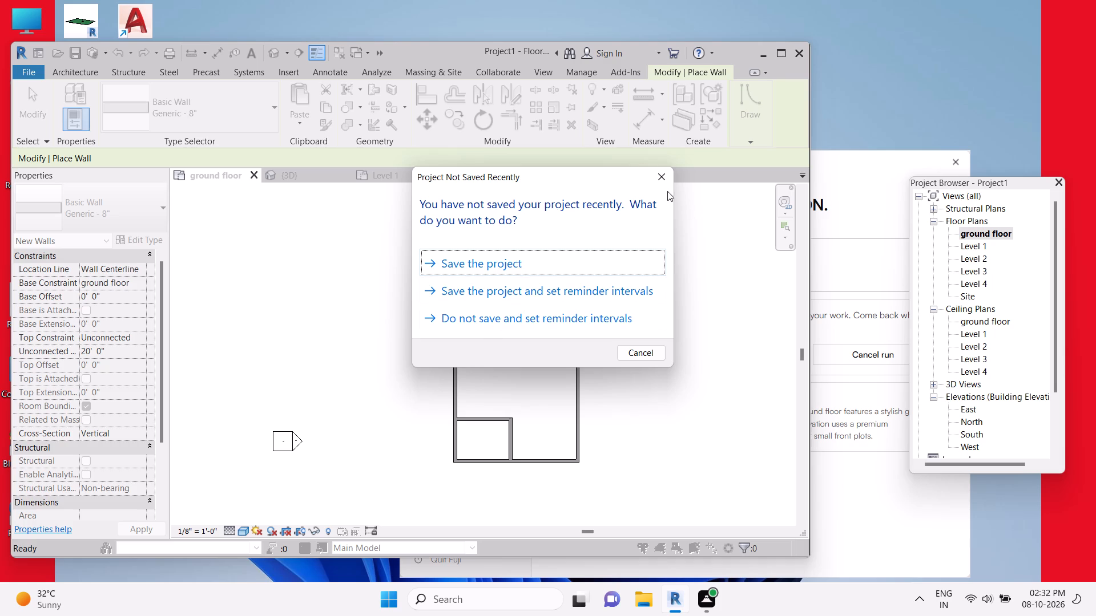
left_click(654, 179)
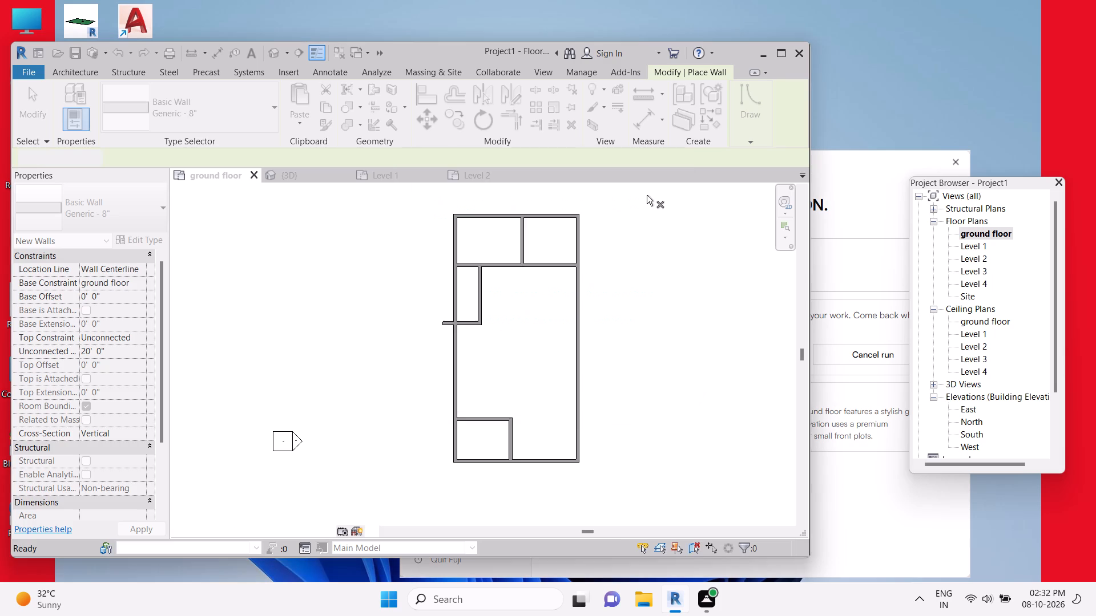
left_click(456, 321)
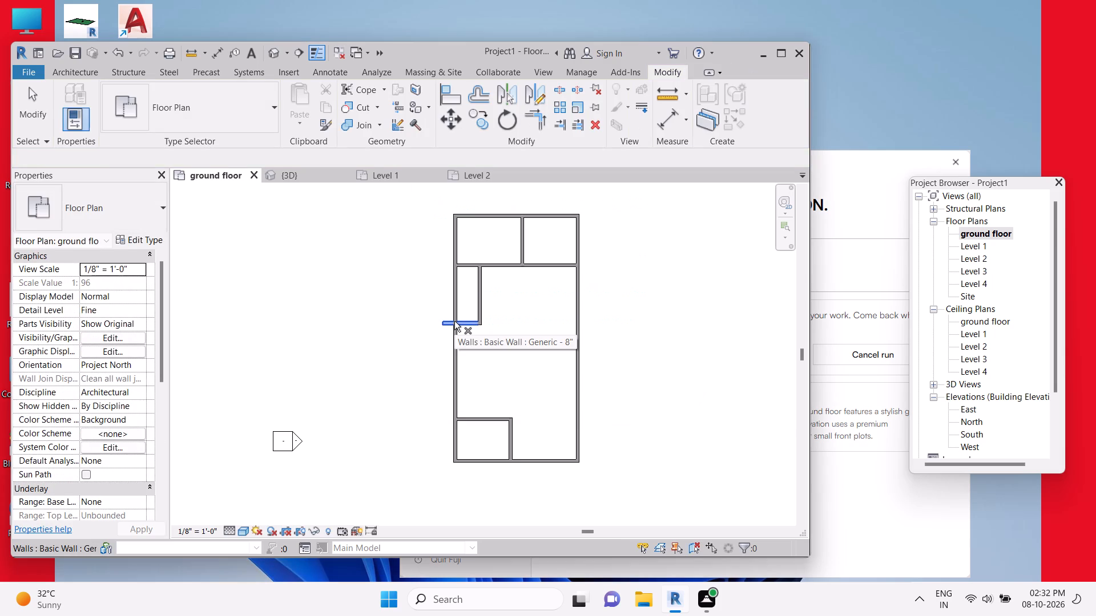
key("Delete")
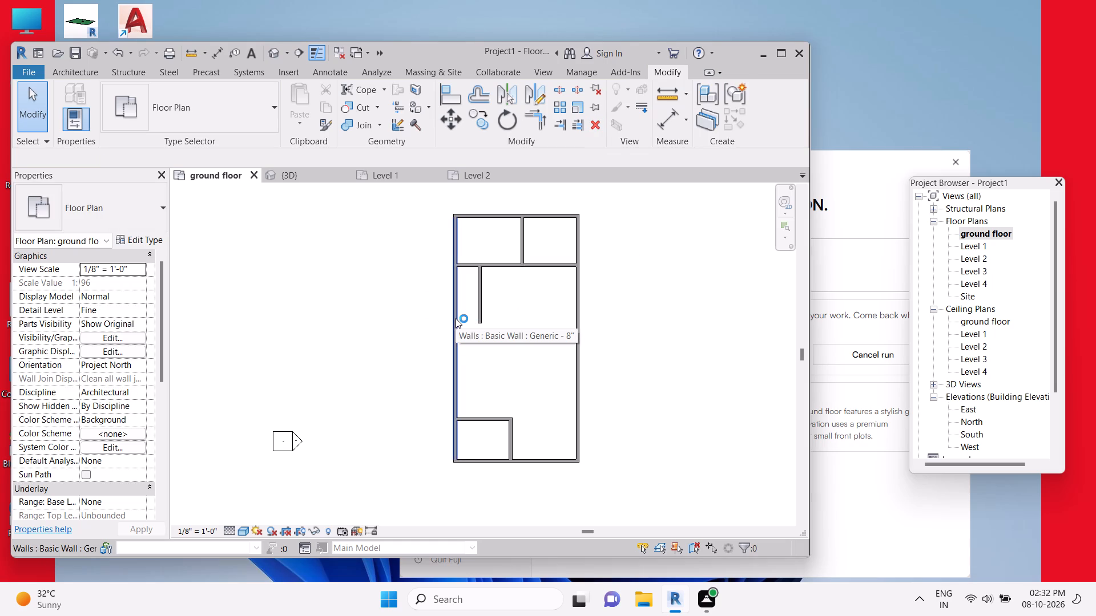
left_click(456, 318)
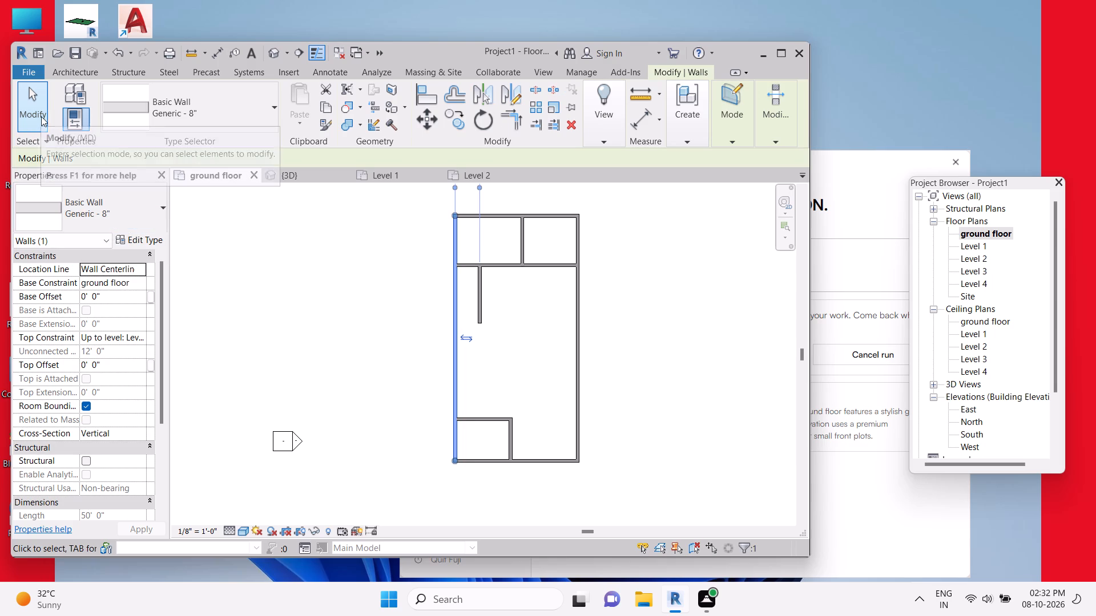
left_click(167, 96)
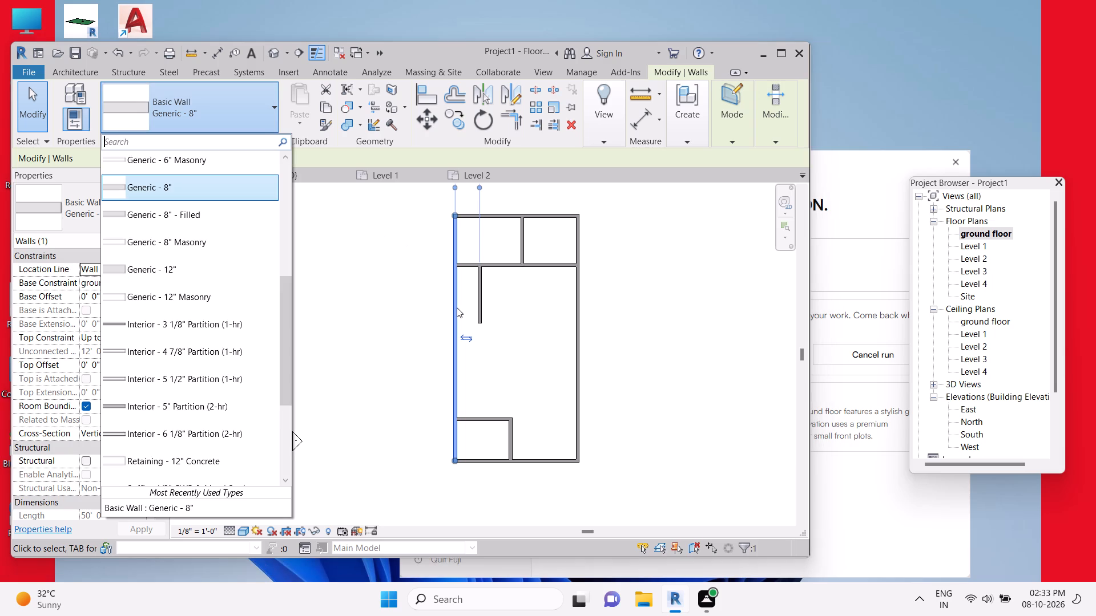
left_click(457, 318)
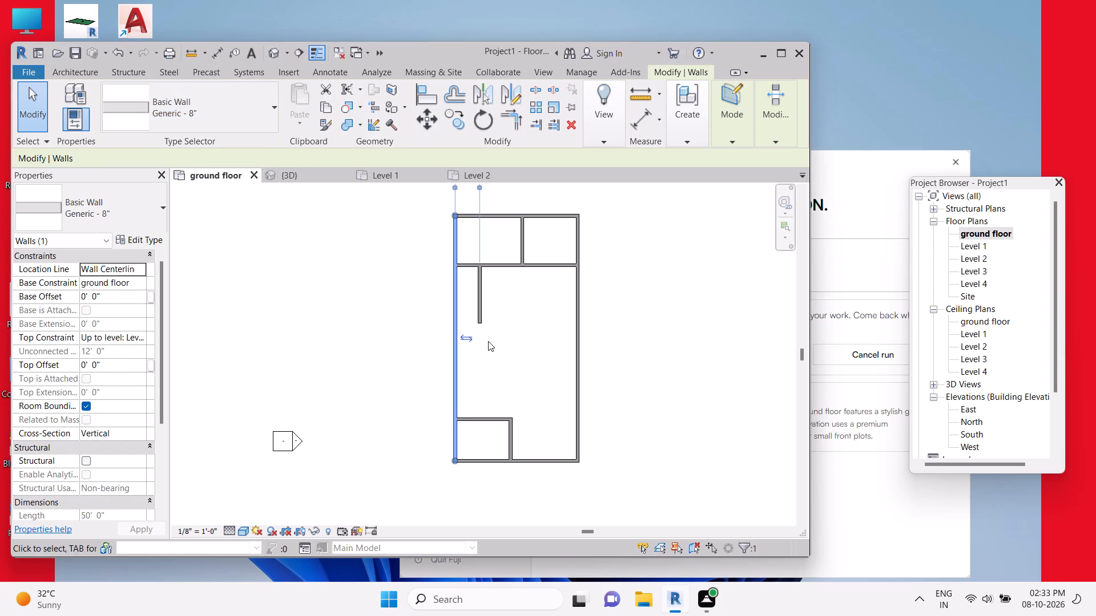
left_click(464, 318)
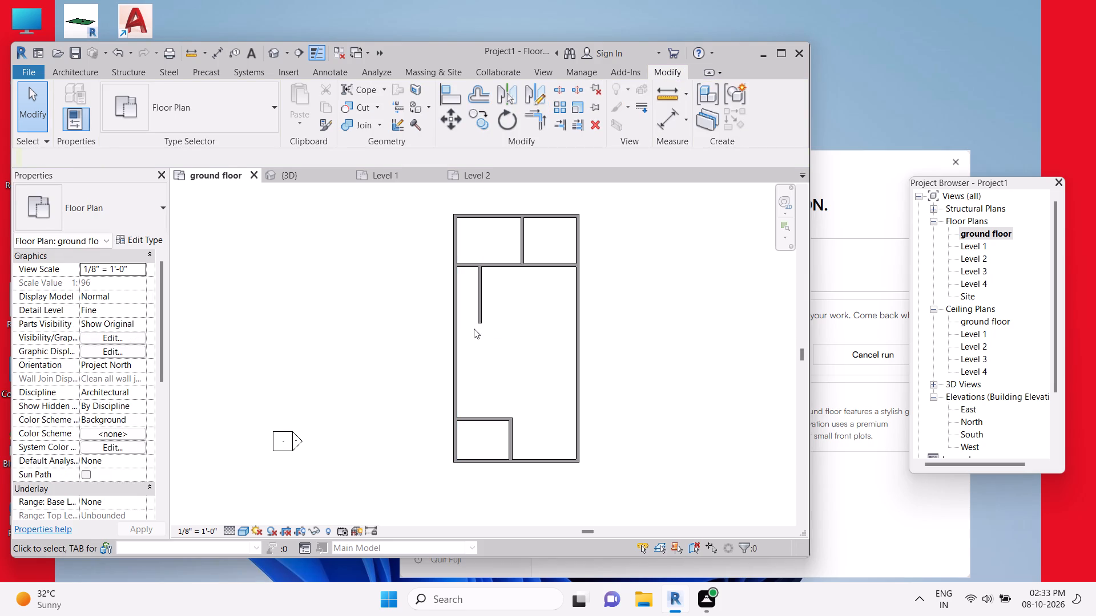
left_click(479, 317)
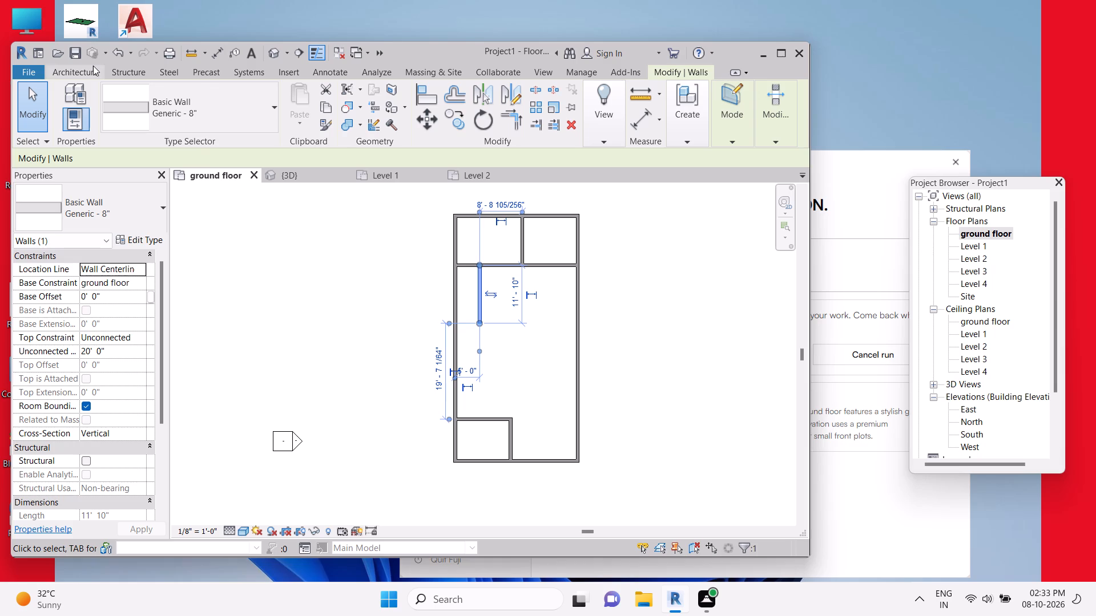
Draw a Generic - 8" wall about 4' 4" long from the partition's lower end to the left outer wall, enclosing the narrow room.
left_click(70, 67)
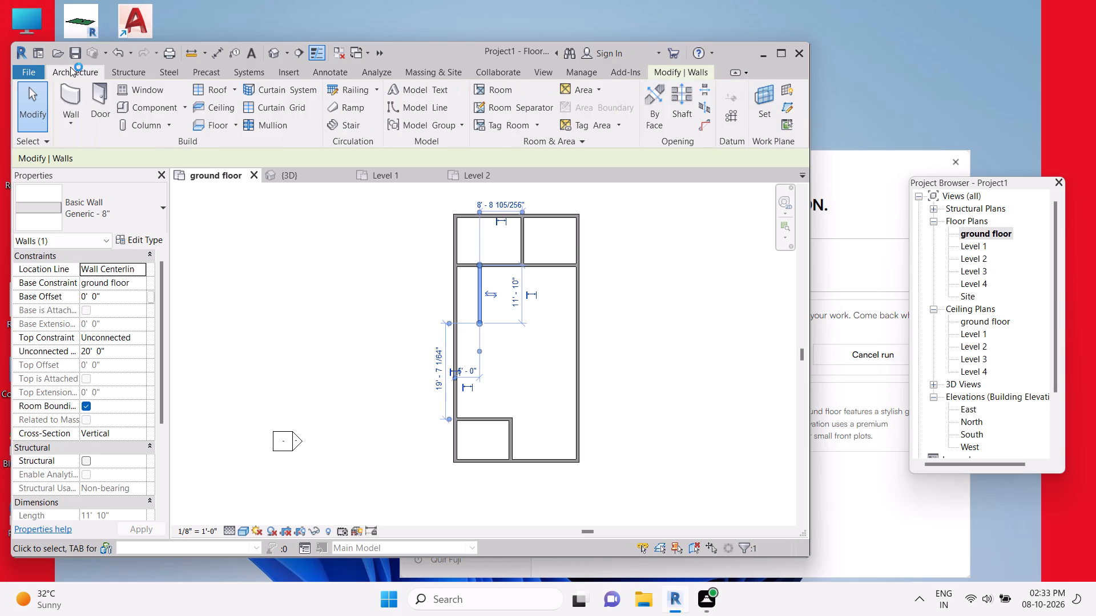
left_click(80, 102)
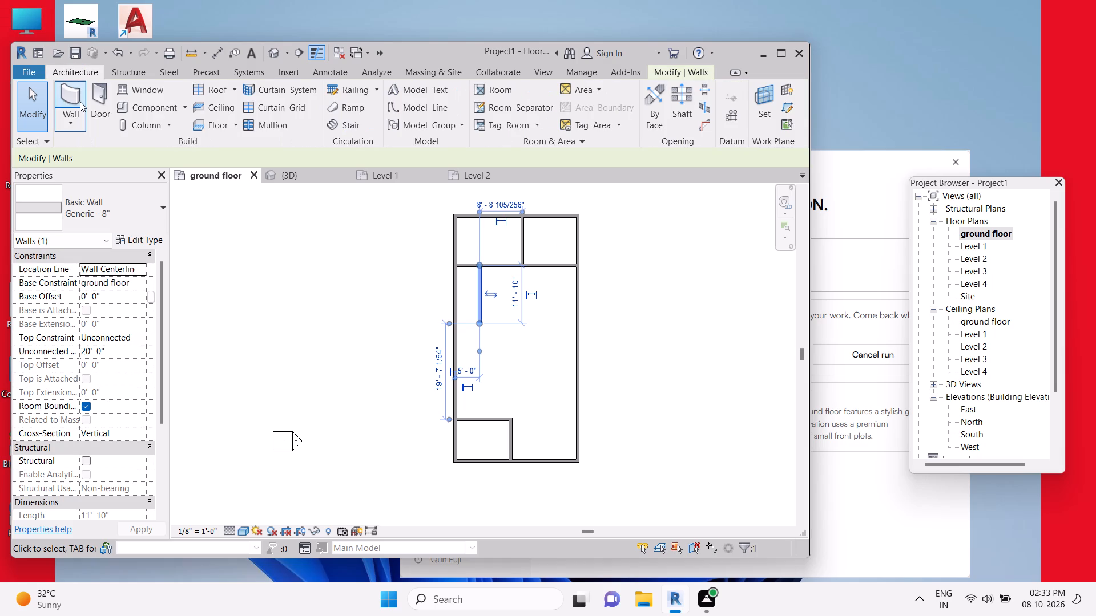
left_click(473, 323)
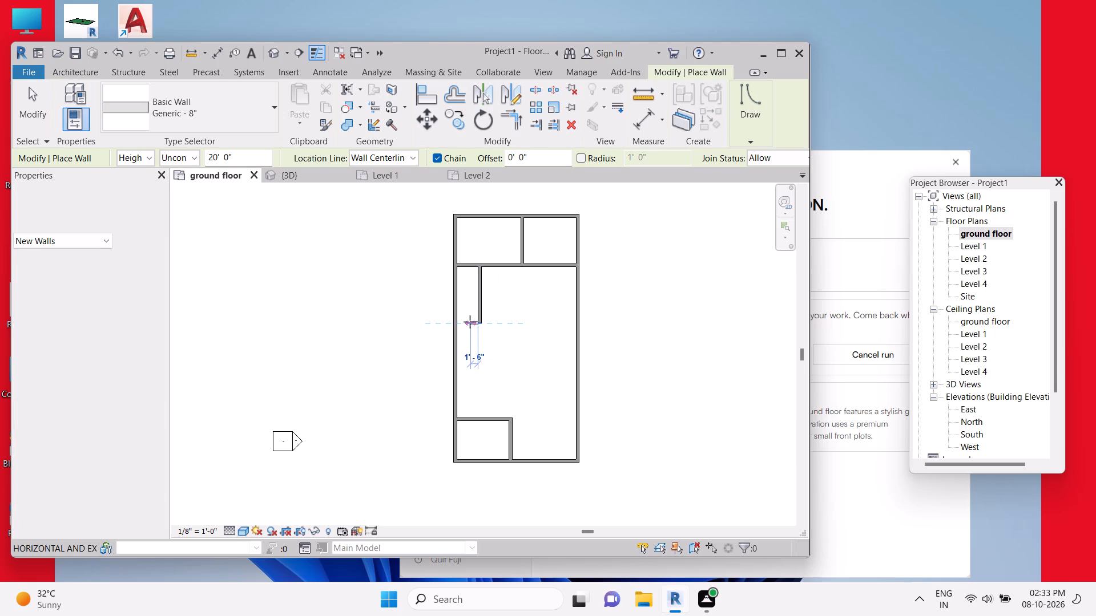
left_click(463, 321)
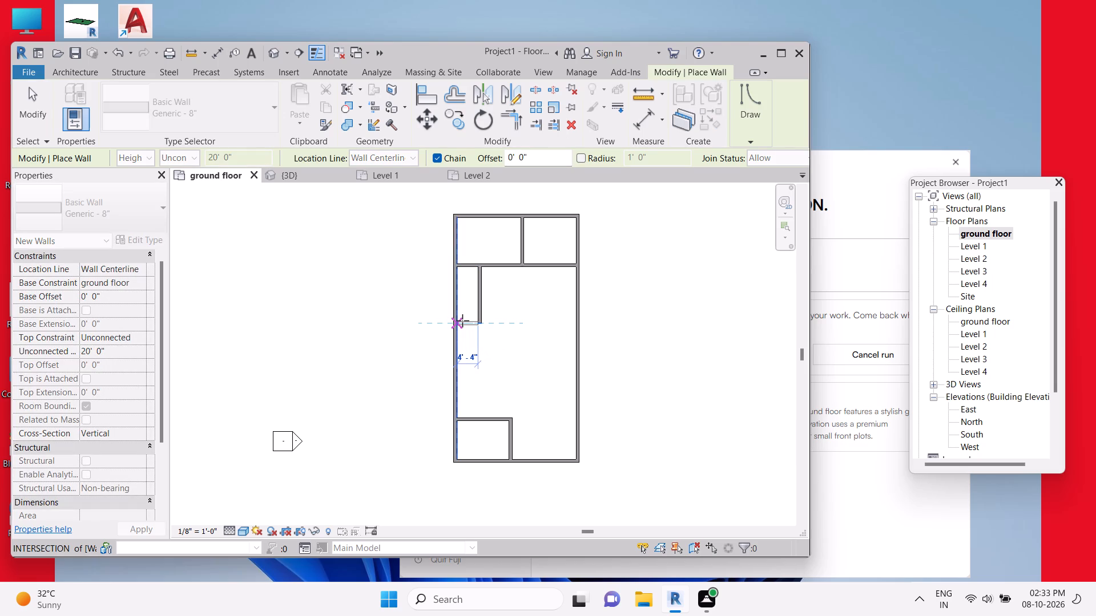
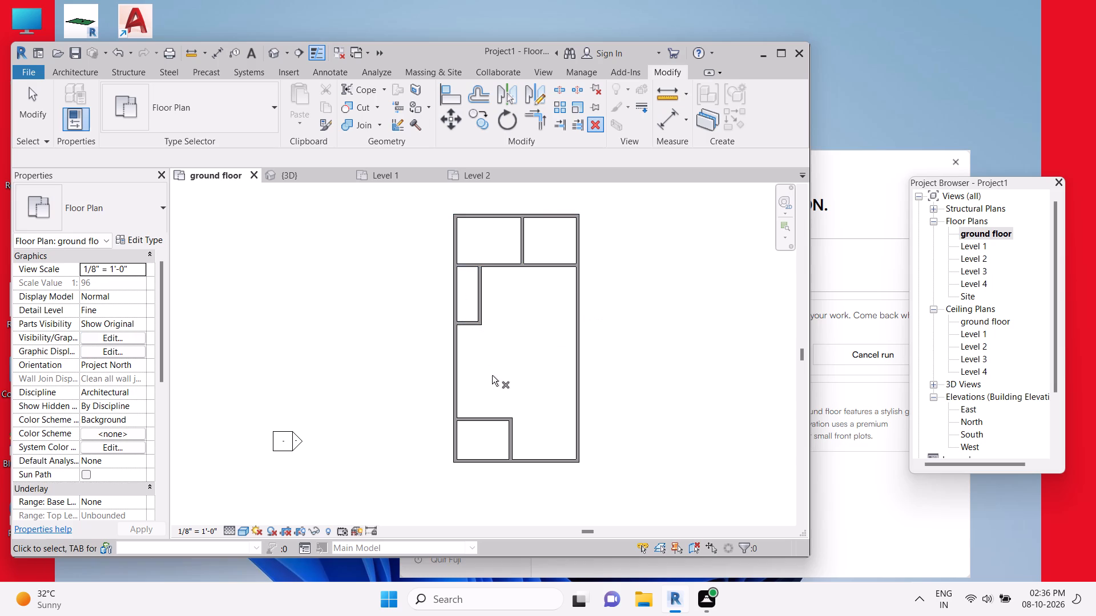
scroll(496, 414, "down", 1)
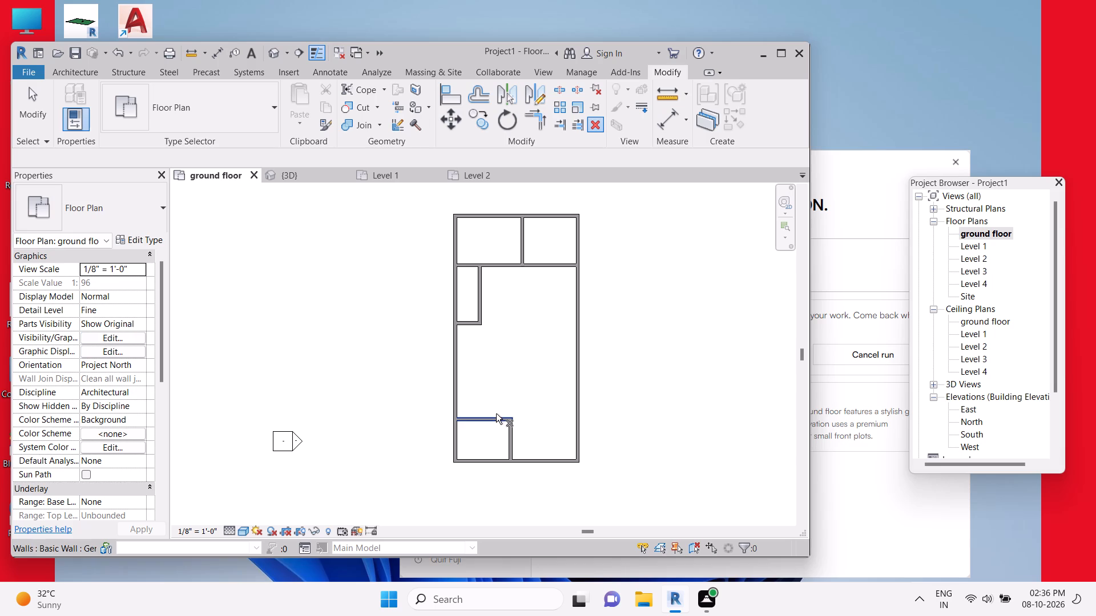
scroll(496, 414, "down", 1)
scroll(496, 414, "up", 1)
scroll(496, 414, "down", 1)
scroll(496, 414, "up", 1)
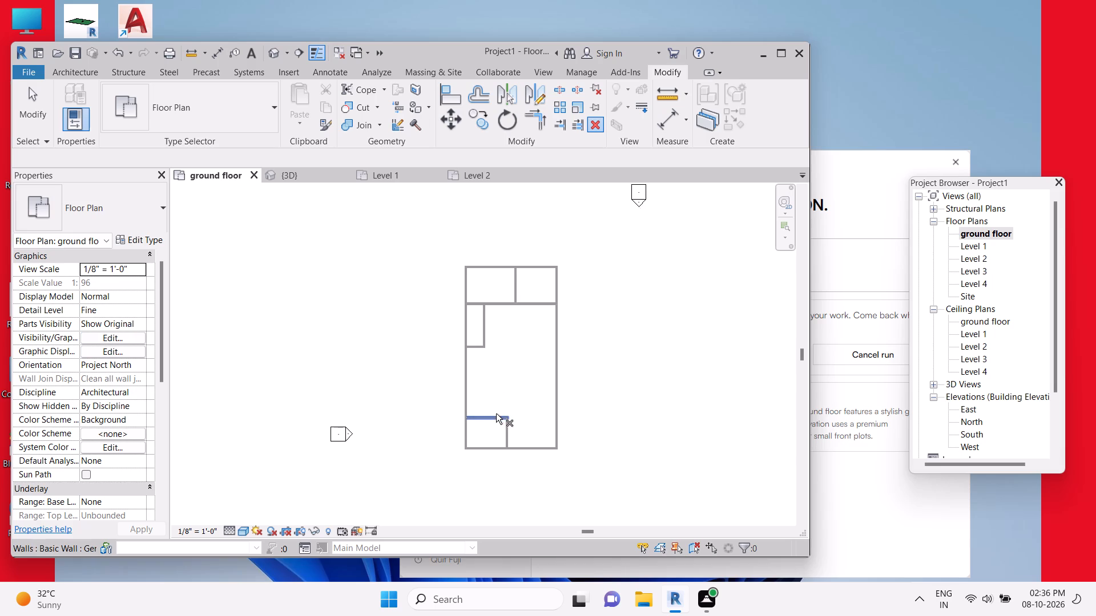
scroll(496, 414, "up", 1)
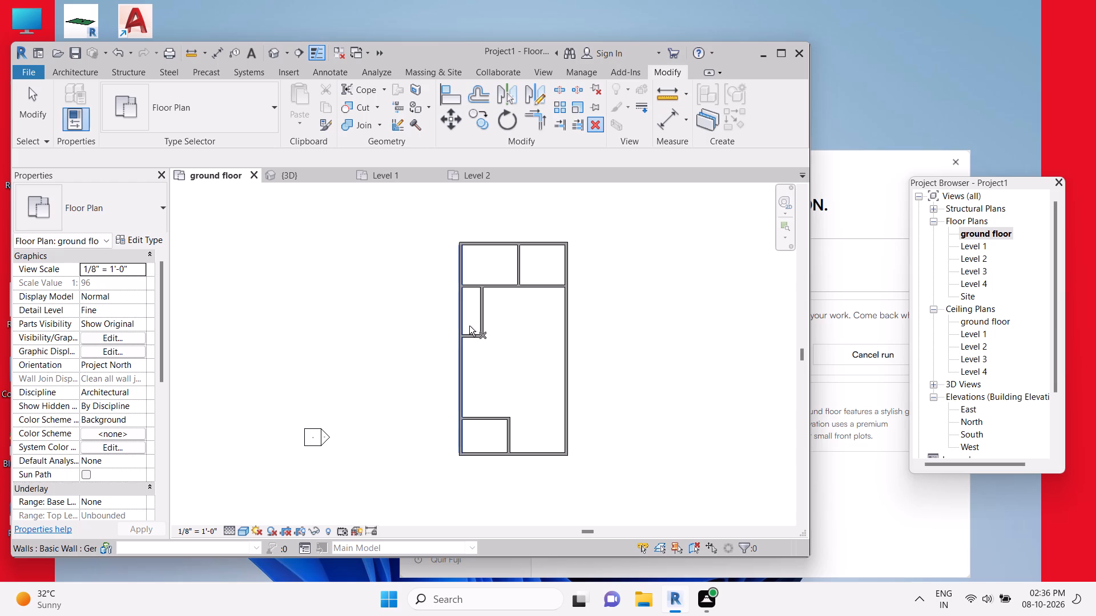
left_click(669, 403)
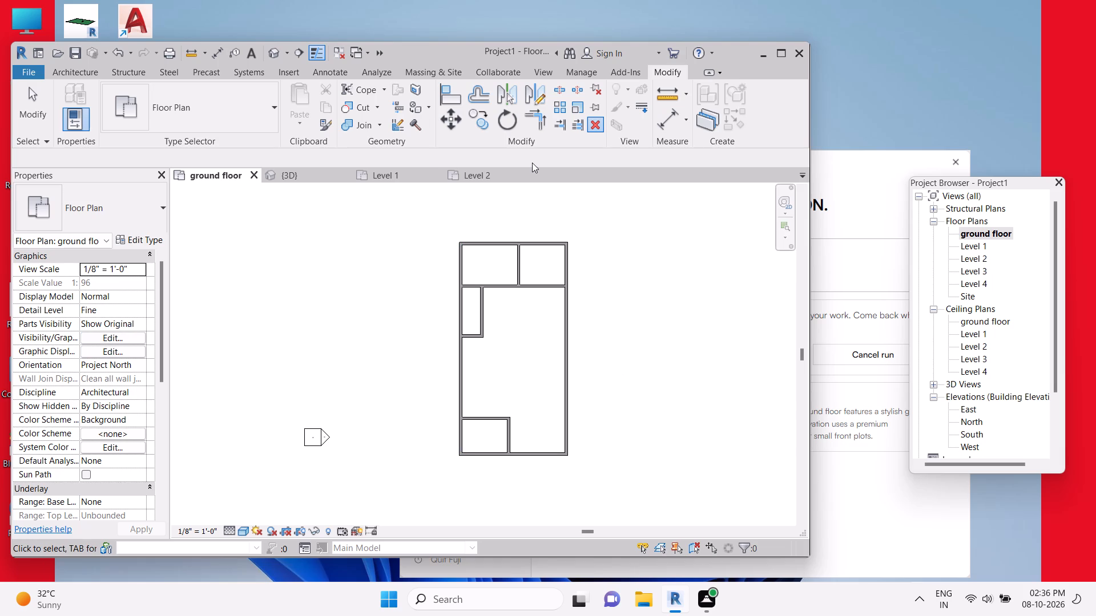
Examine the ground floor walls in the 3D view, checking the interior partitions' heights against the outer walls.
left_click(306, 179)
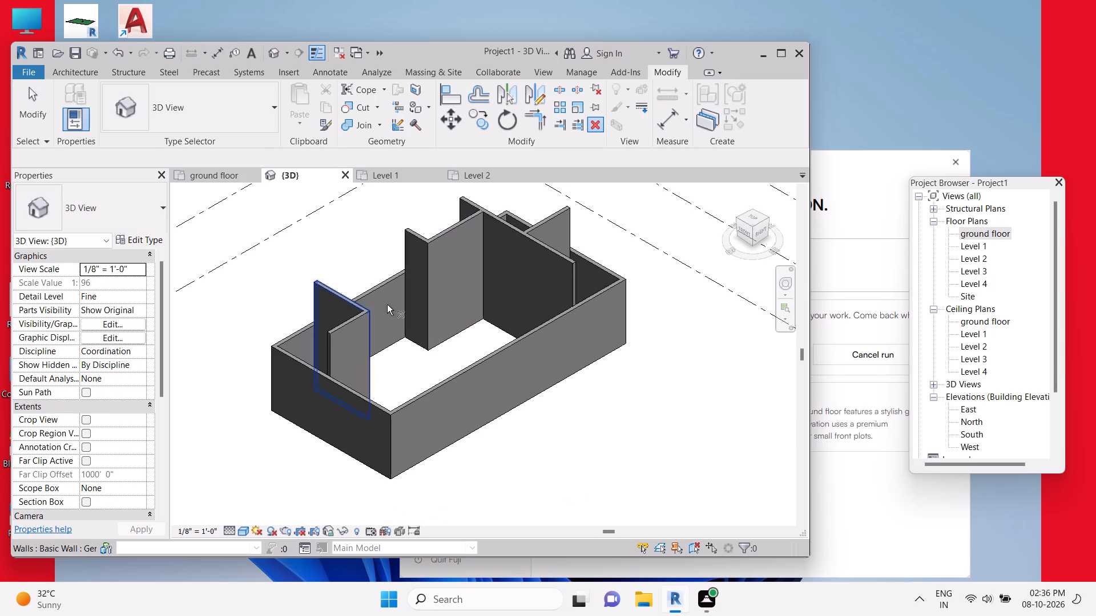
scroll(444, 320, "down", 3)
scroll(444, 320, "up", 1)
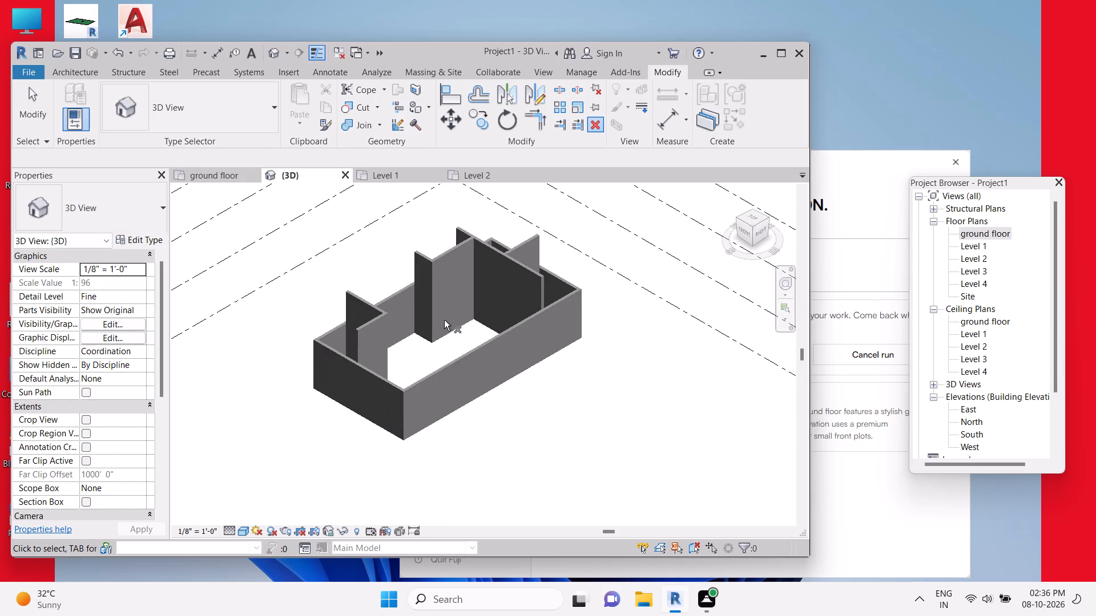
scroll(441, 319, "up", 2)
middle_click_drag(441, 319, 487, 386)
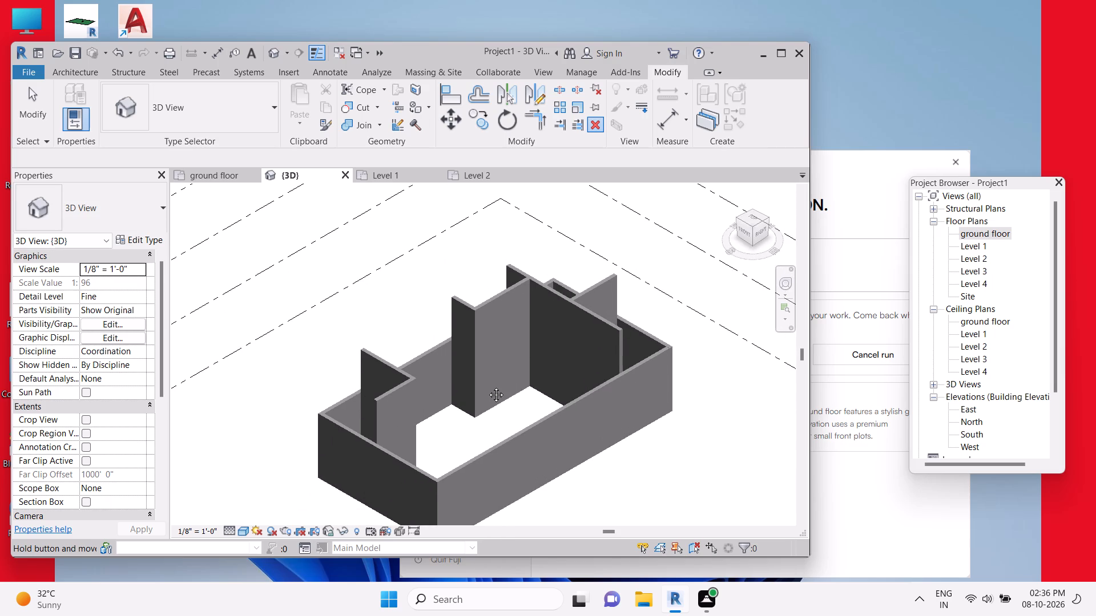
middle_click_drag(487, 386, 486, 386)
scroll(479, 383, "up", 6)
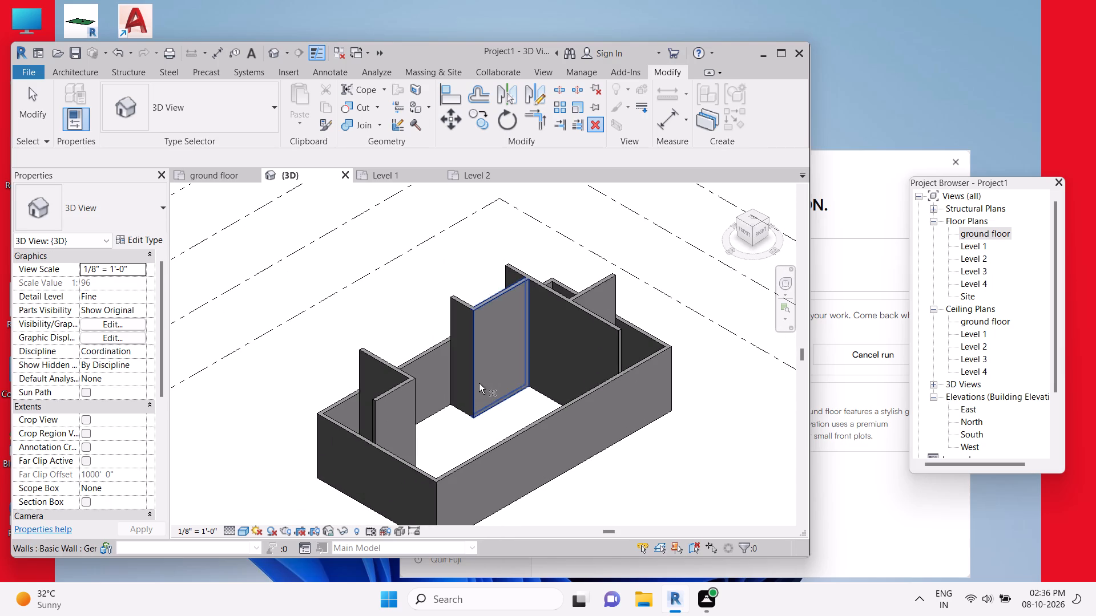
scroll(479, 383, "down", 4)
scroll(479, 383, "up", 1)
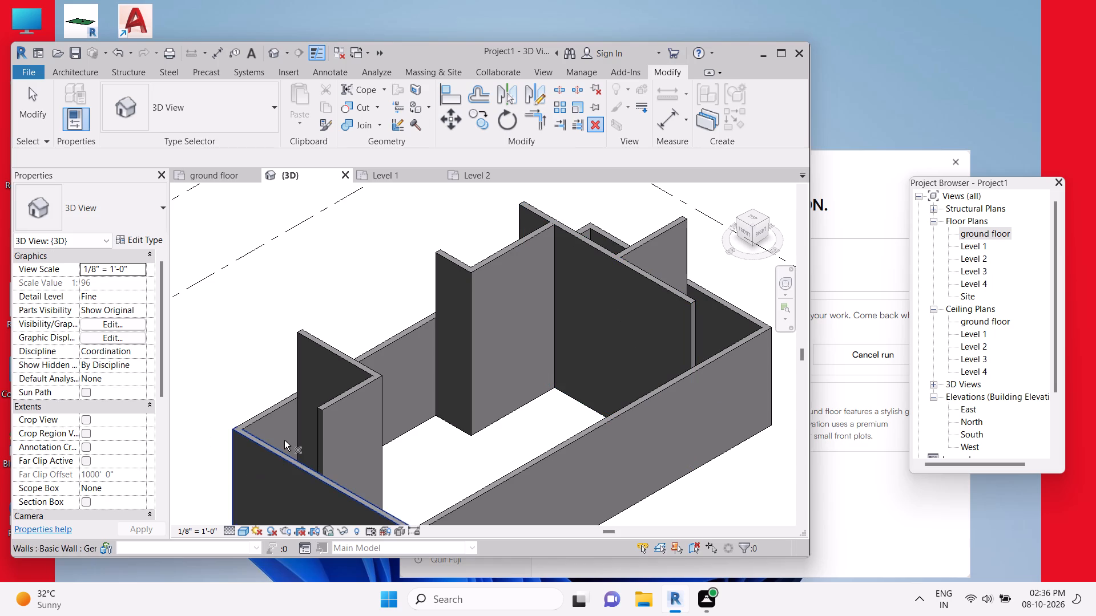
scroll(284, 440, "up", 1)
scroll(284, 440, "down", 5)
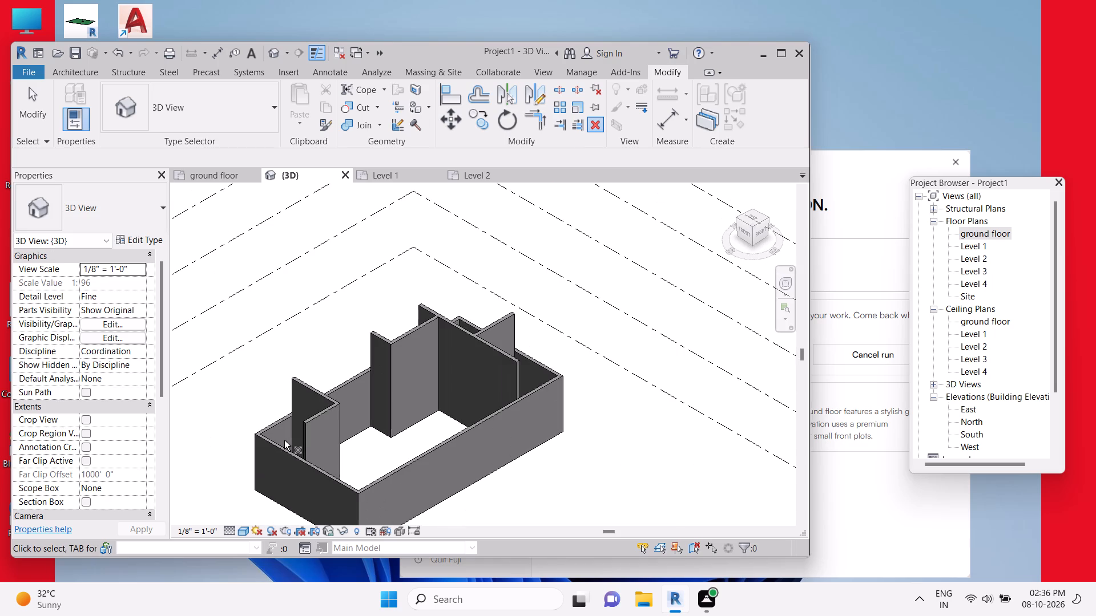
middle_click_drag(287, 448, 489, 370)
scroll(287, 448, "up", 1)
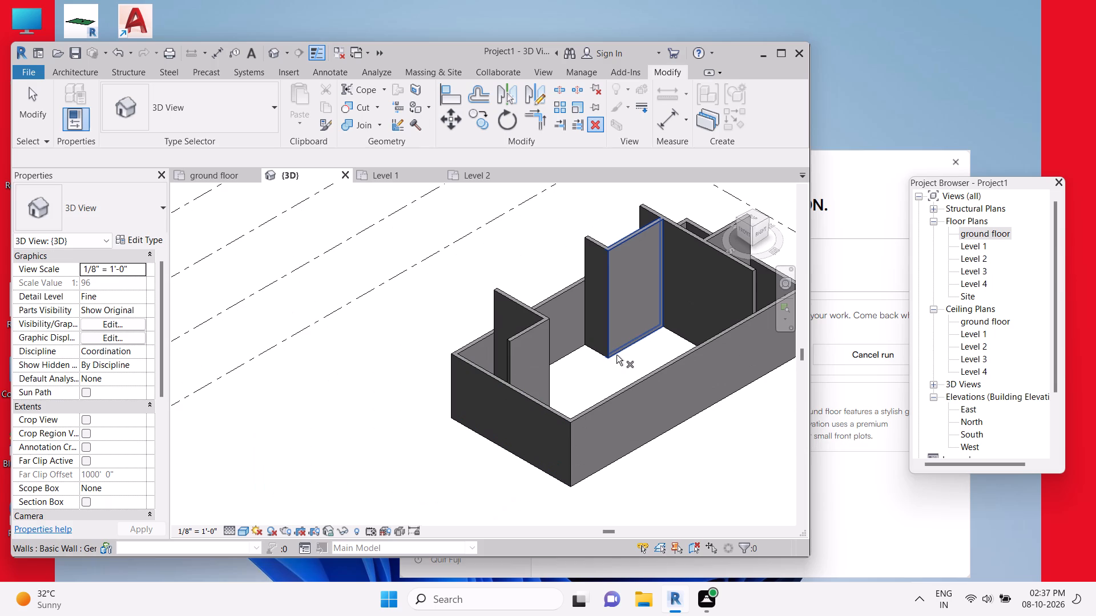
left_click(209, 169)
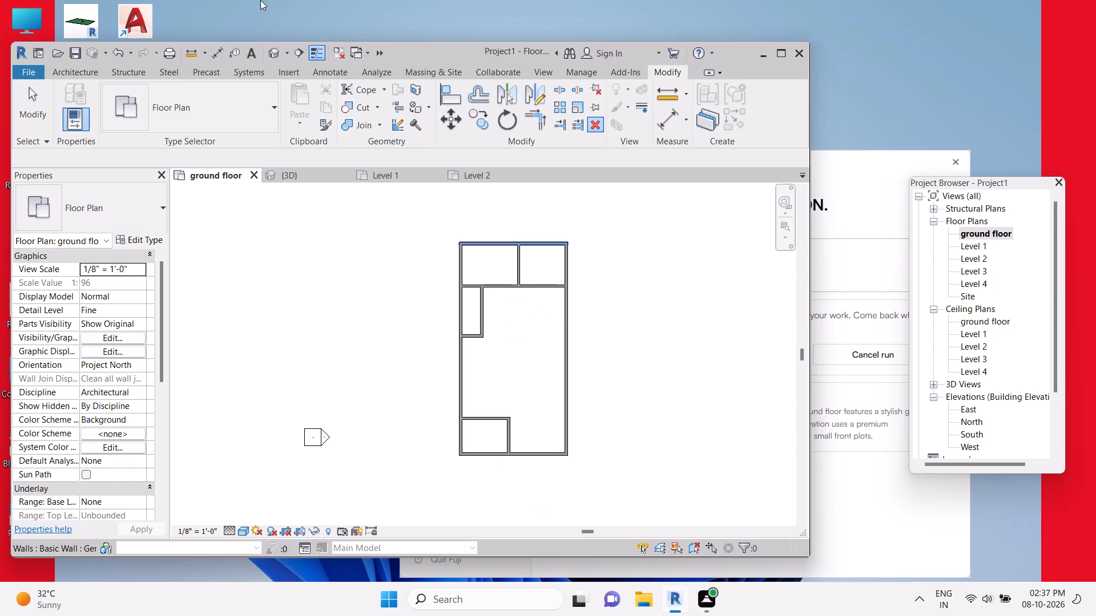
left_click(288, 178)
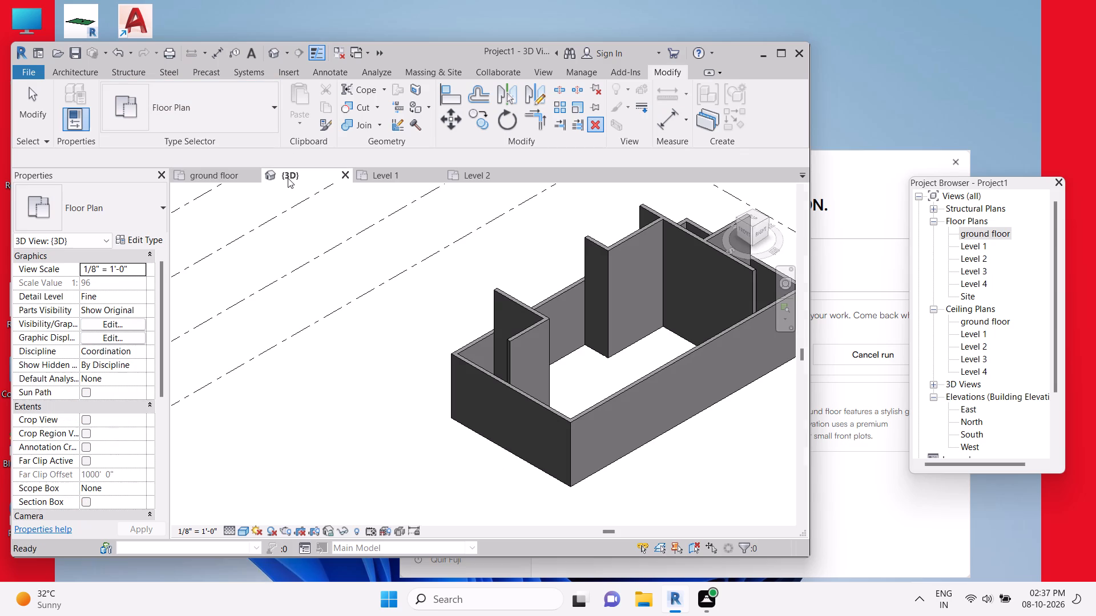
scroll(542, 323, "down", 2)
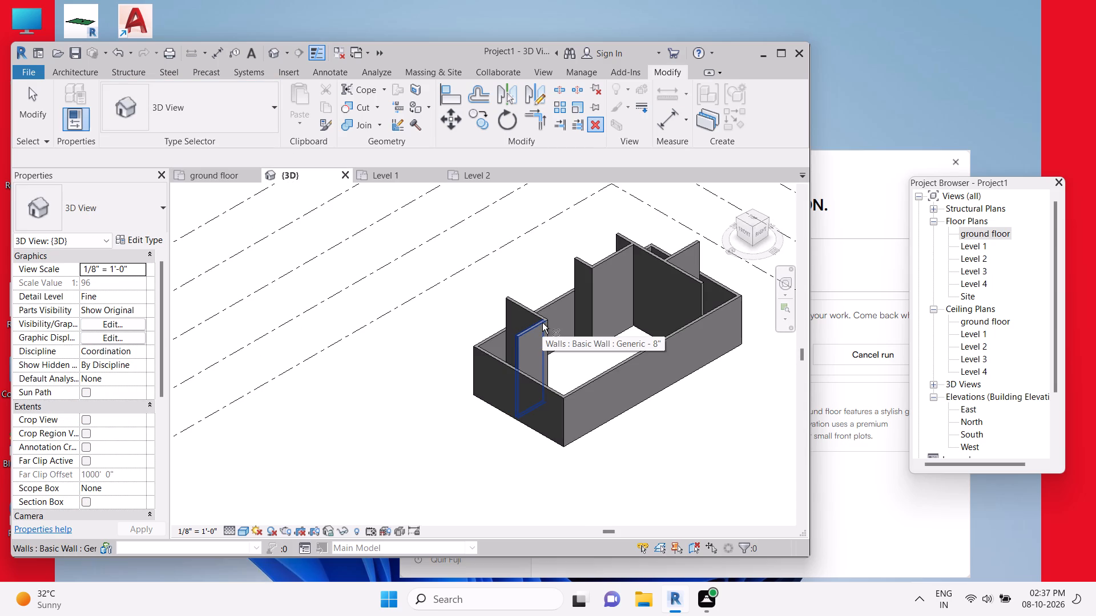
scroll(542, 323, "up", 4)
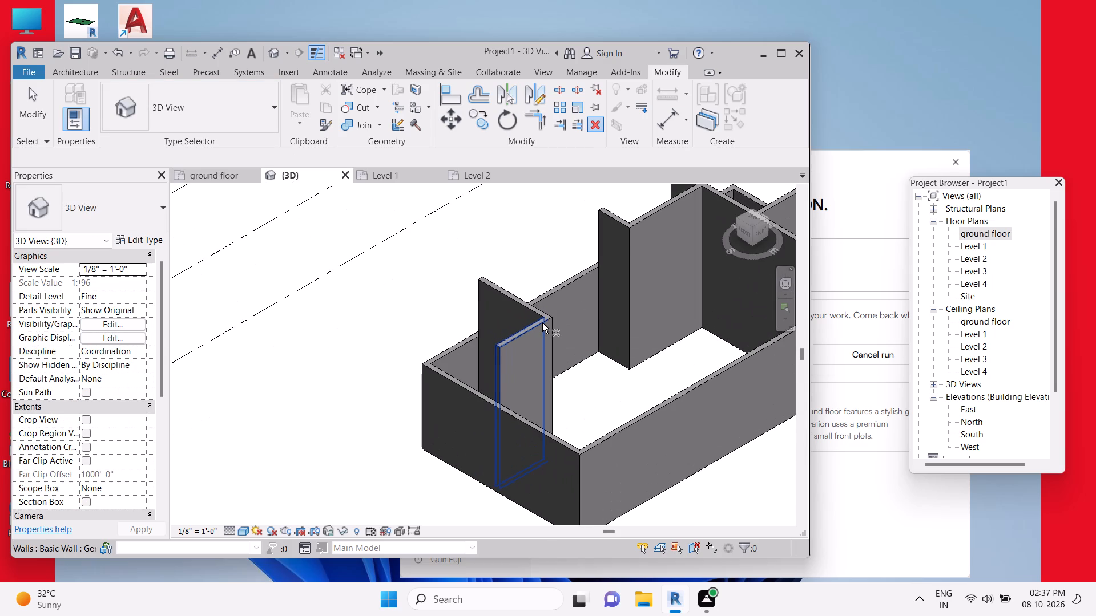
middle_click_drag(542, 323, 529, 324)
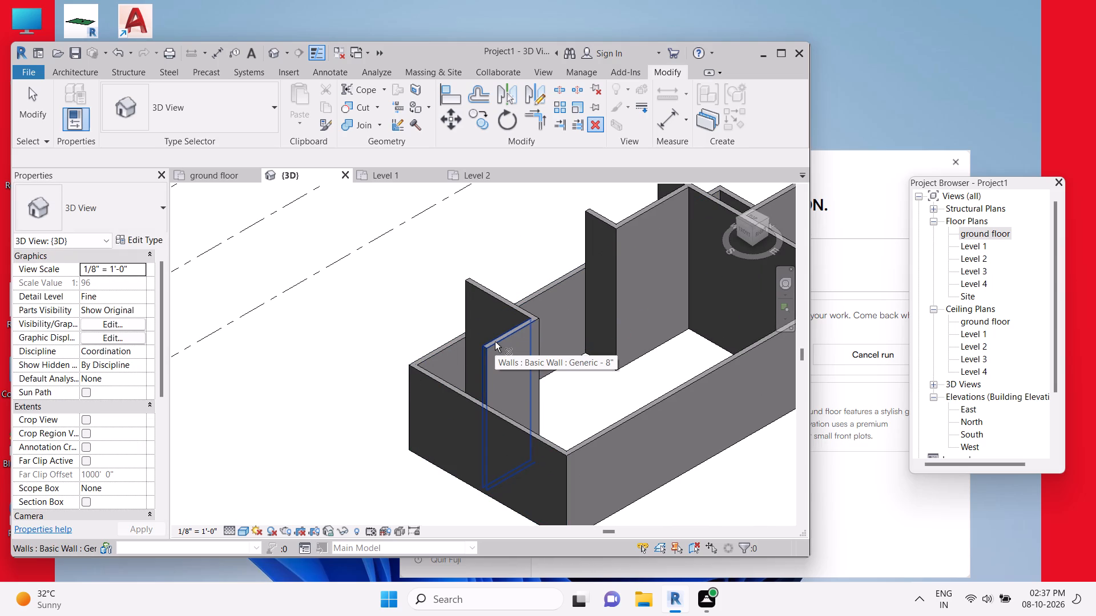
scroll(495, 342, "down", 3)
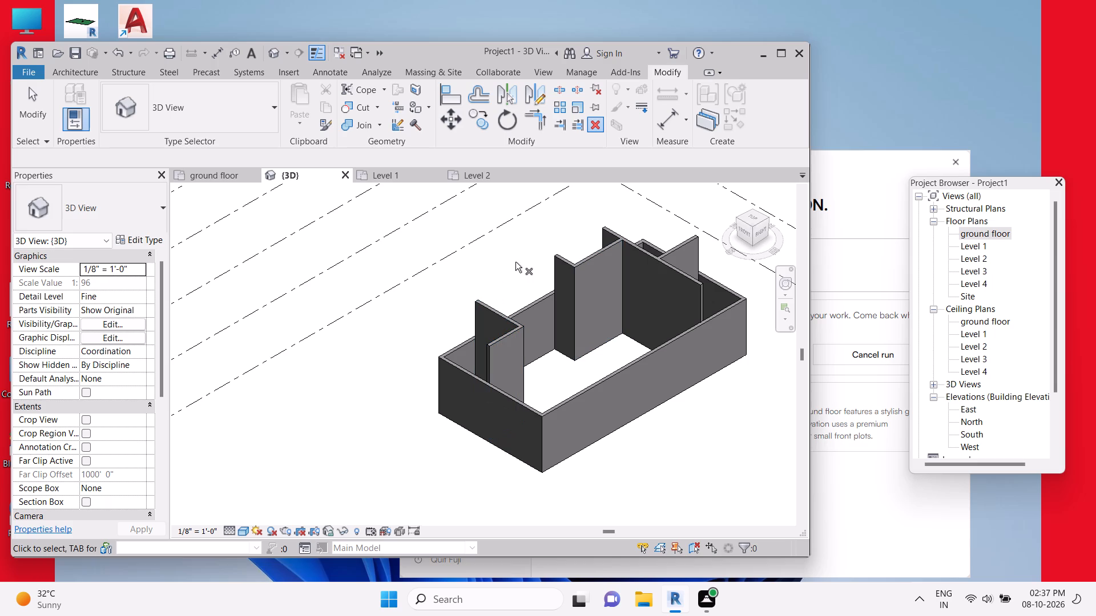
scroll(500, 287, "down", 2)
scroll(454, 293, "down", 1)
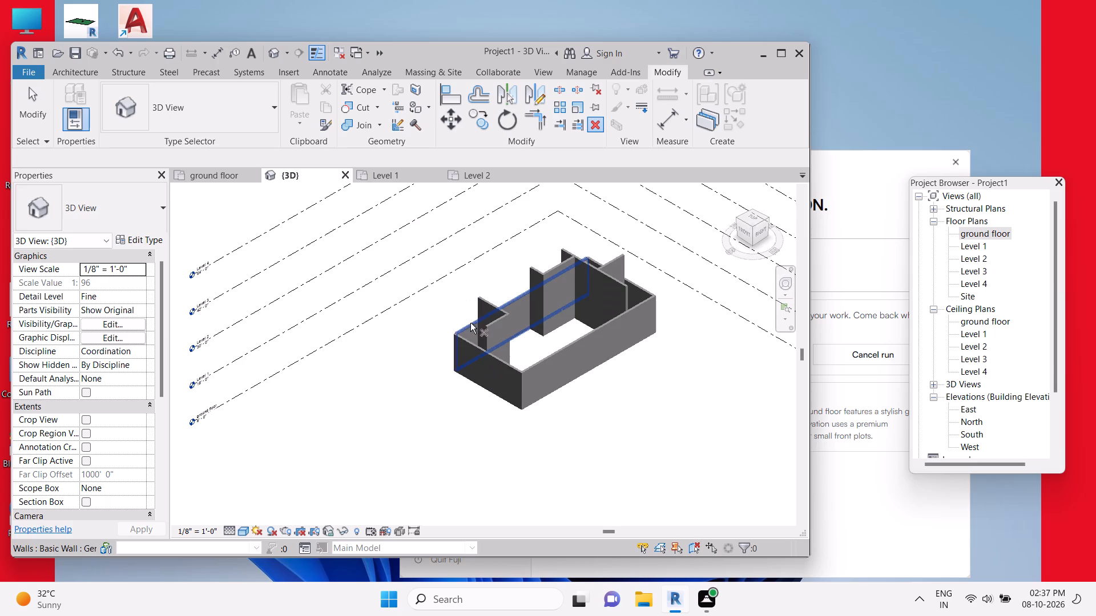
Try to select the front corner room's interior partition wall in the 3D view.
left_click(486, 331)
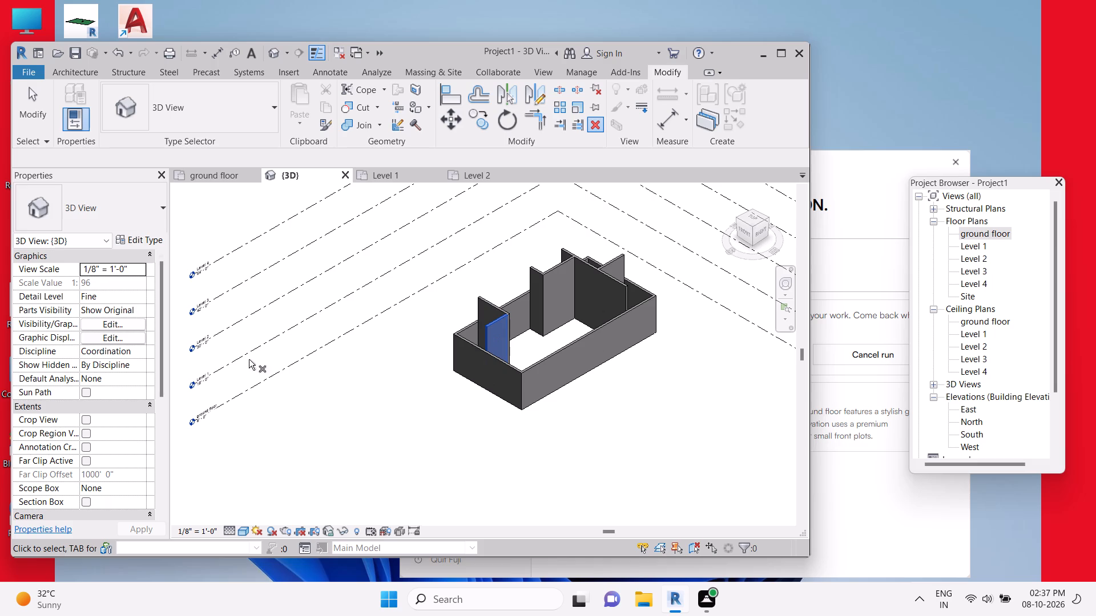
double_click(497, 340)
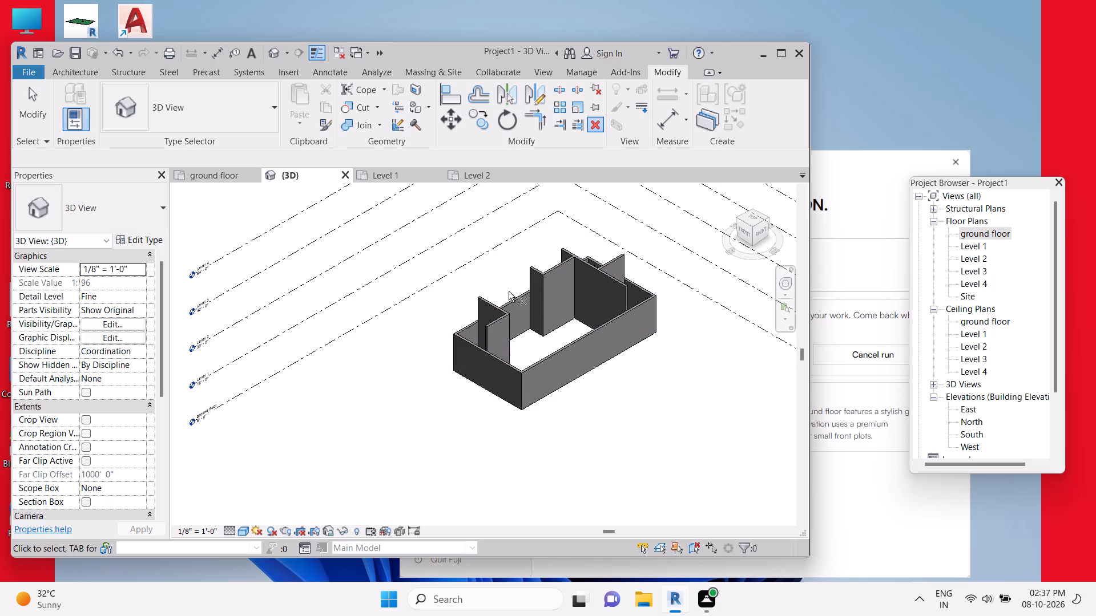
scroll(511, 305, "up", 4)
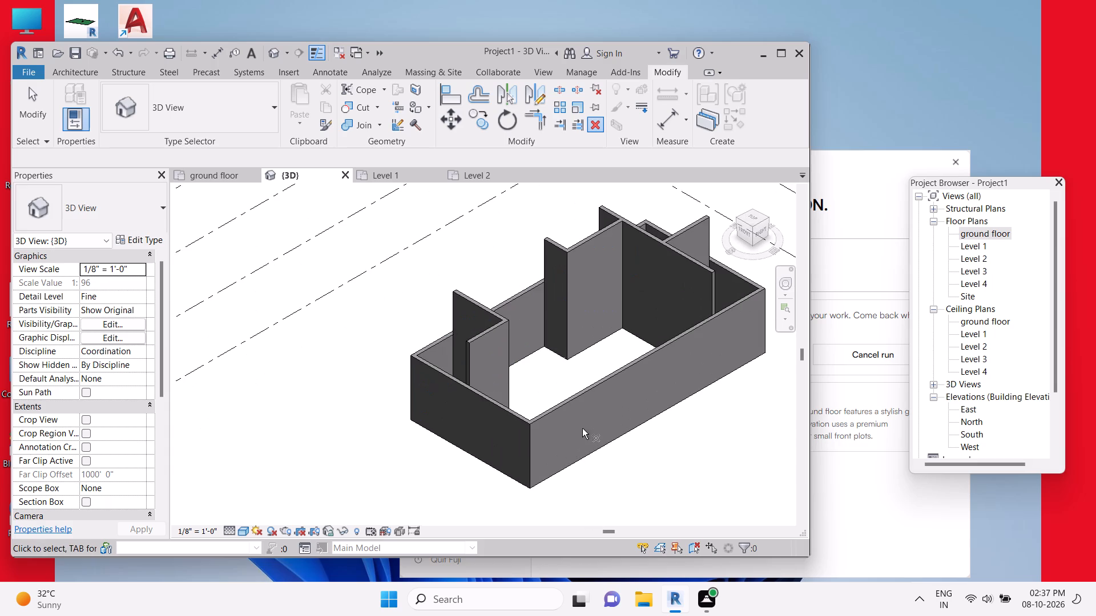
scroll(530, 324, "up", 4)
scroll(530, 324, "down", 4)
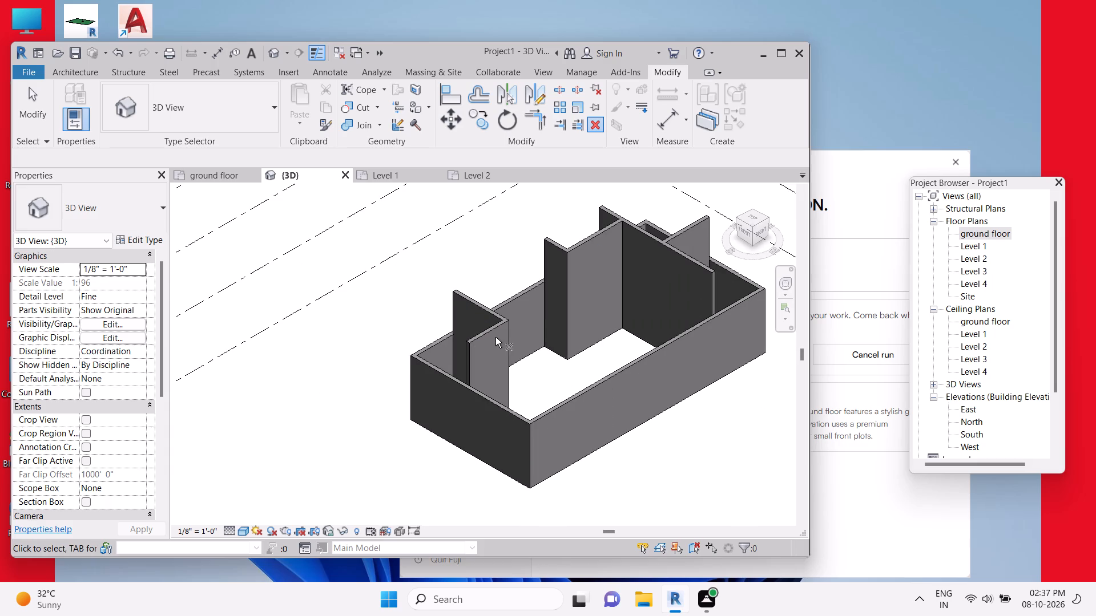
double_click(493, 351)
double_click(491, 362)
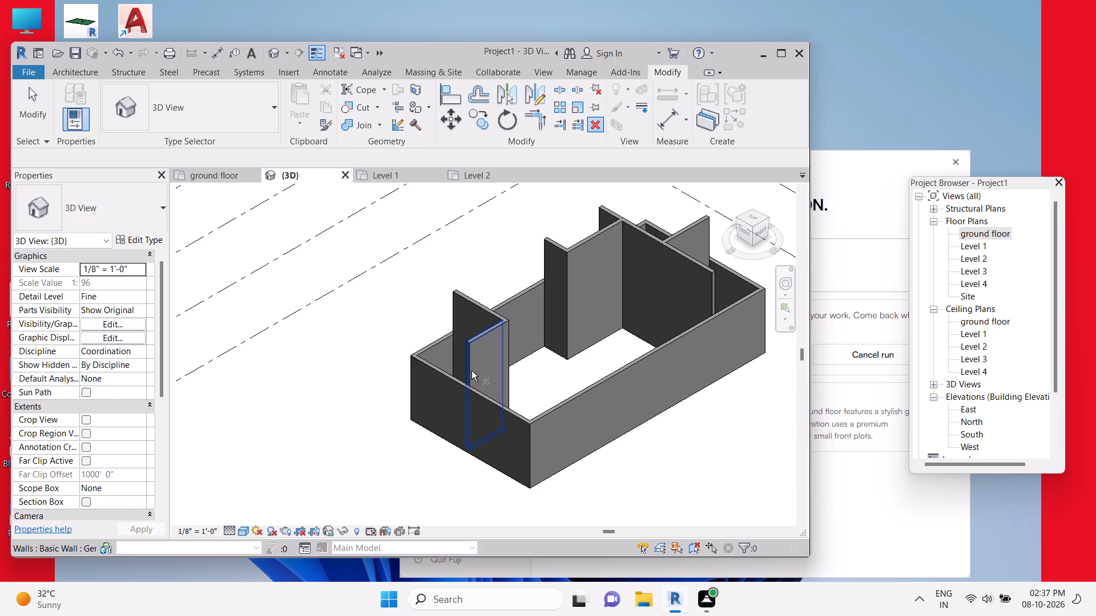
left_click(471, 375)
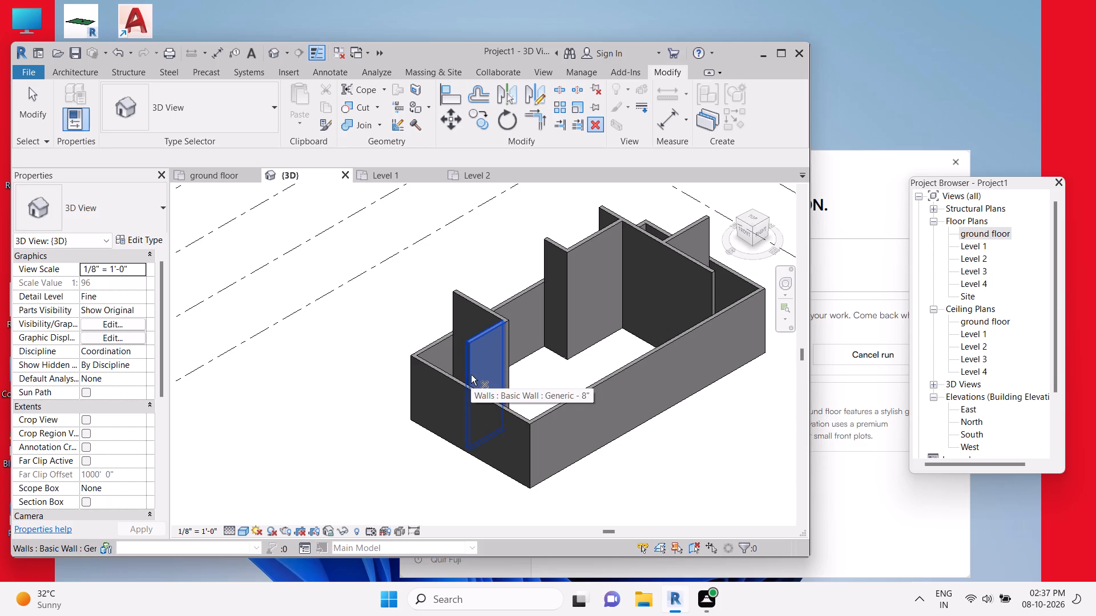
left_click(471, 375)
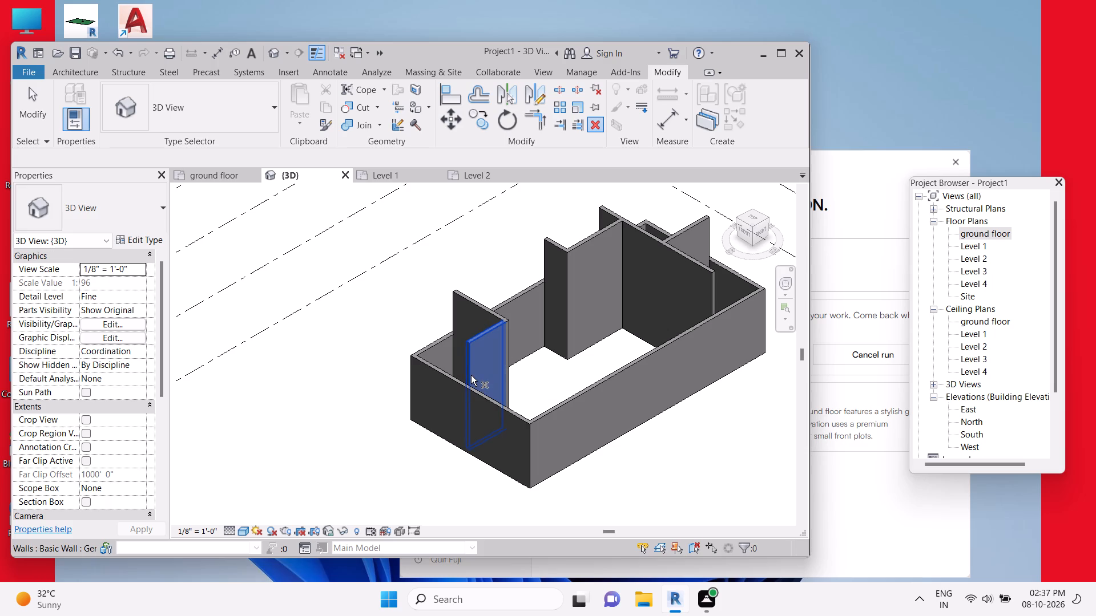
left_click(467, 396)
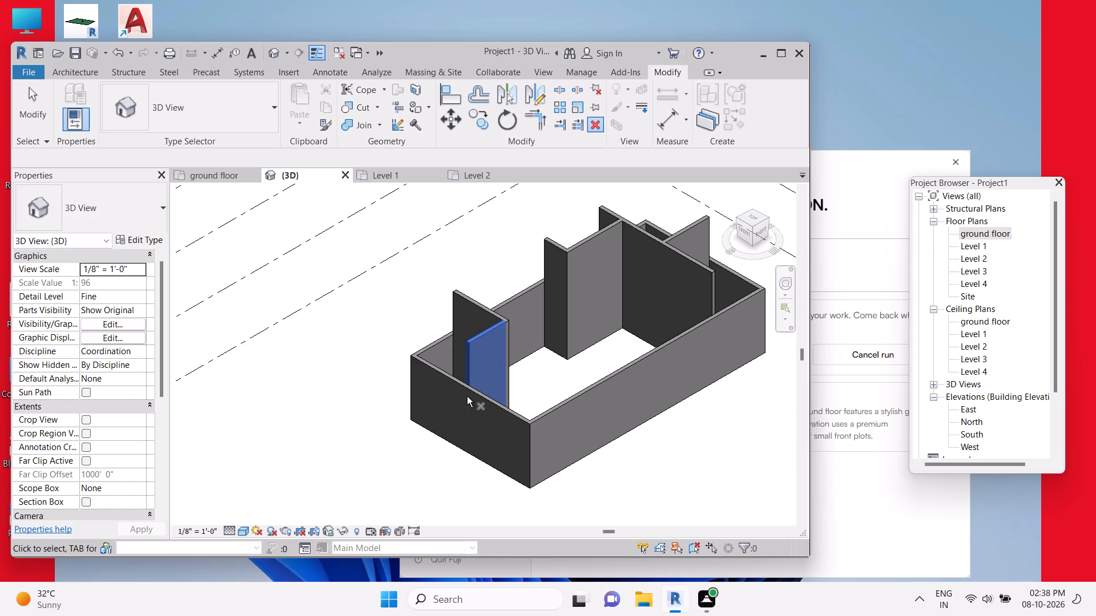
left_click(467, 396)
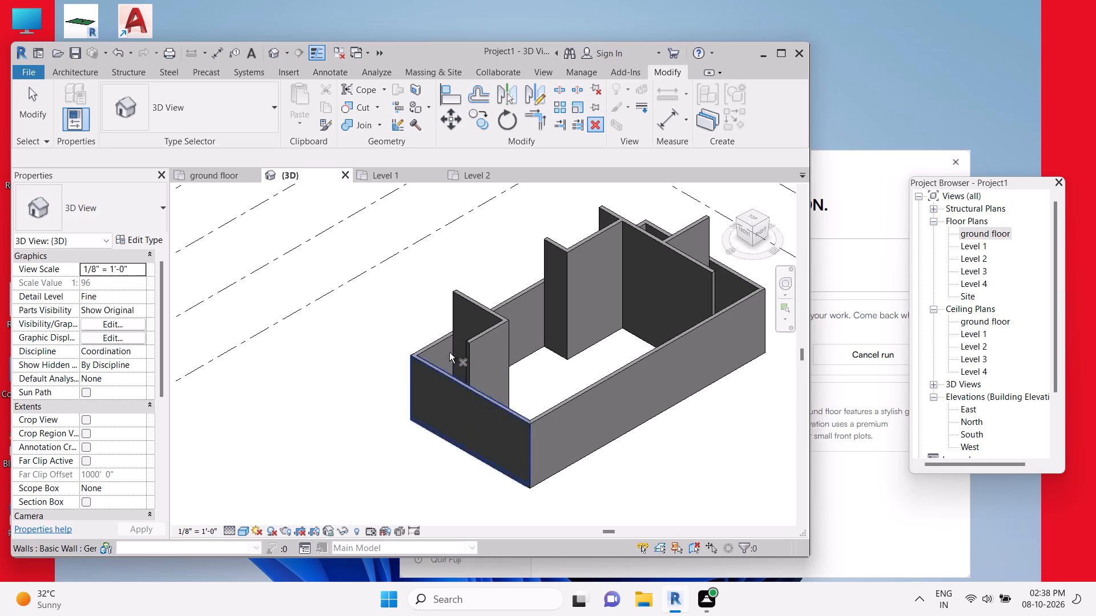
Compare how the interior and outer walls appear in the Level 1 floor plan and the ground floor plan.
left_click(80, 75)
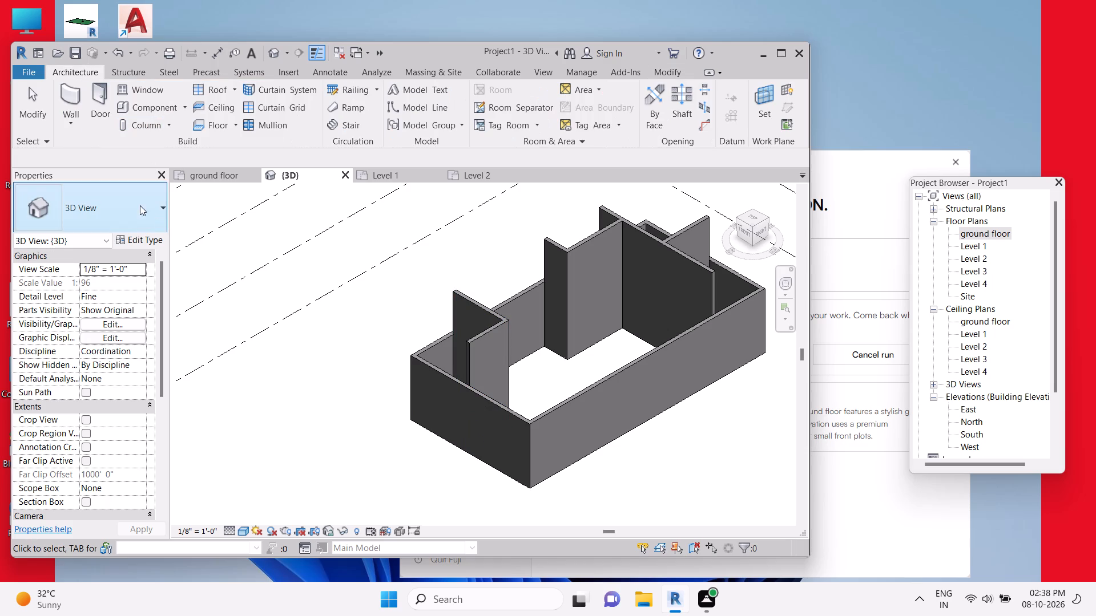
scroll(288, 298, "down", 3)
left_click(402, 181)
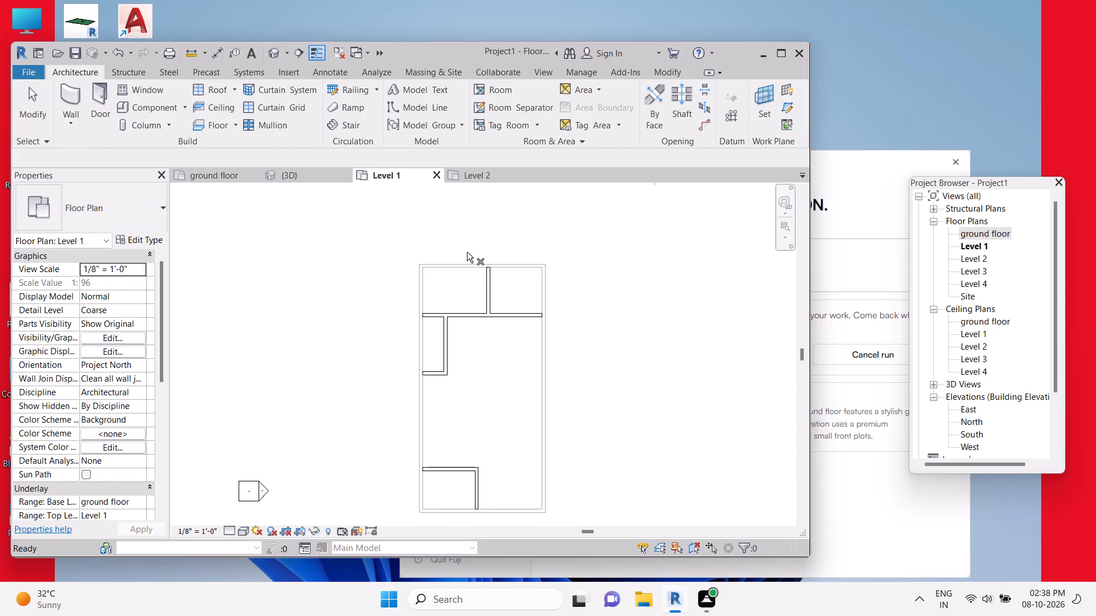
scroll(513, 384, "up", 2)
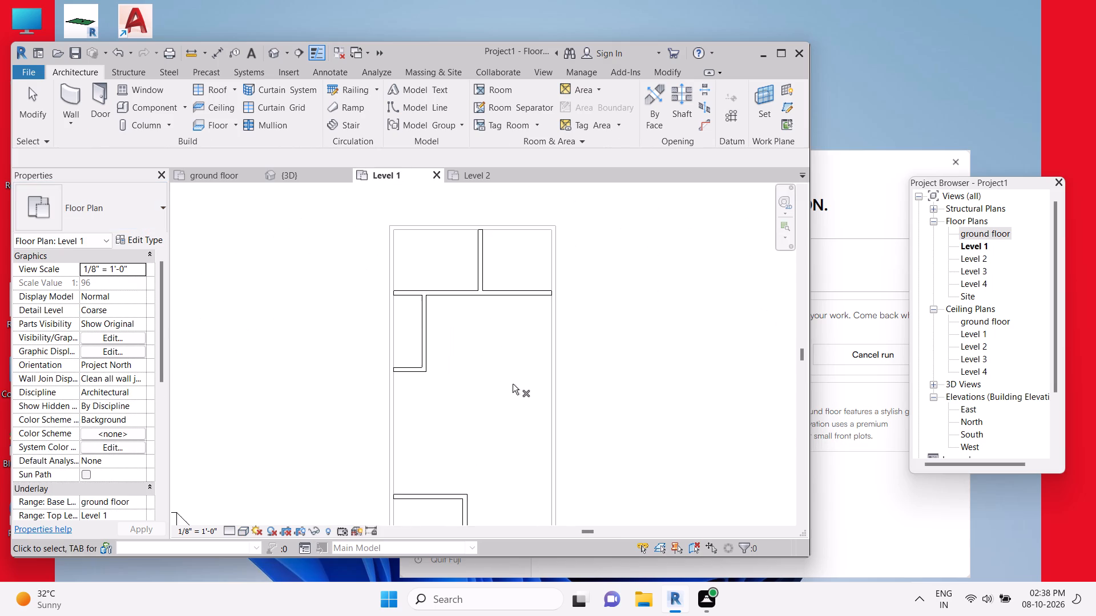
scroll(513, 384, "up", 2)
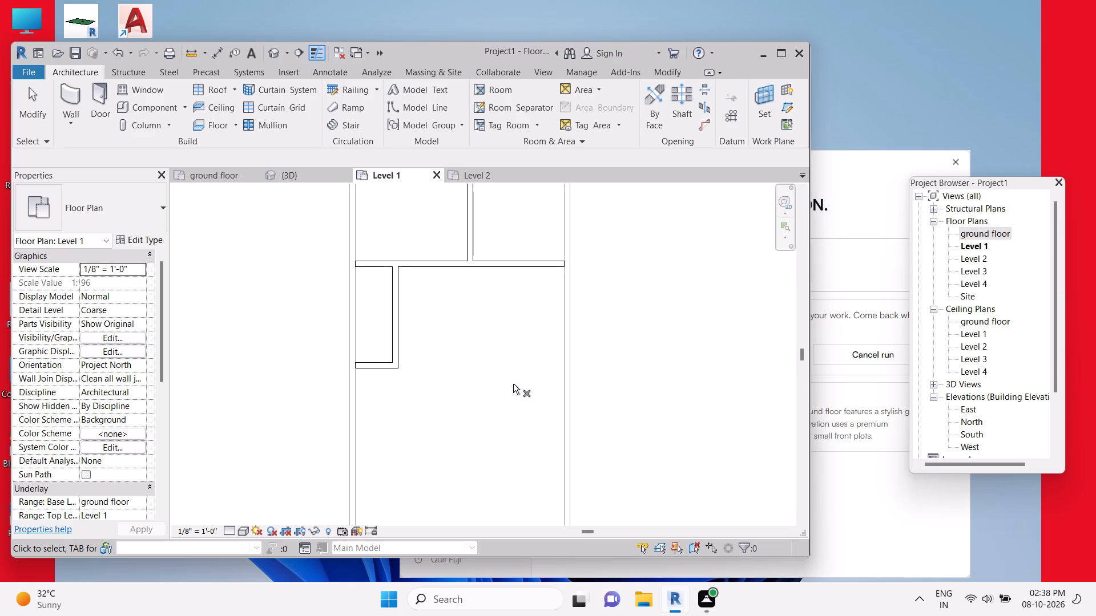
scroll(513, 384, "down", 1)
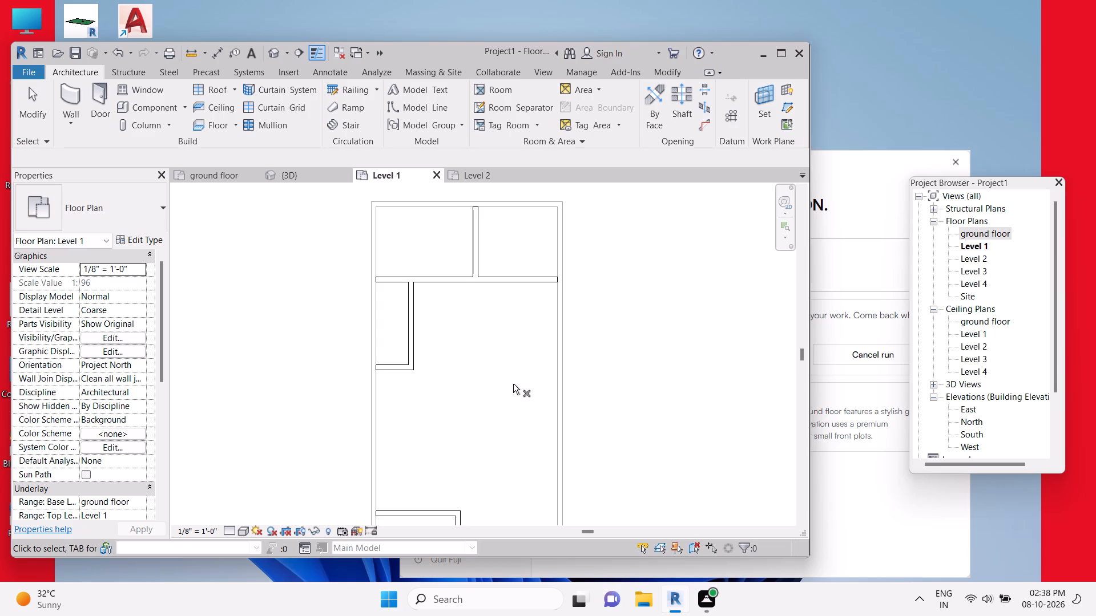
scroll(513, 384, "down", 1)
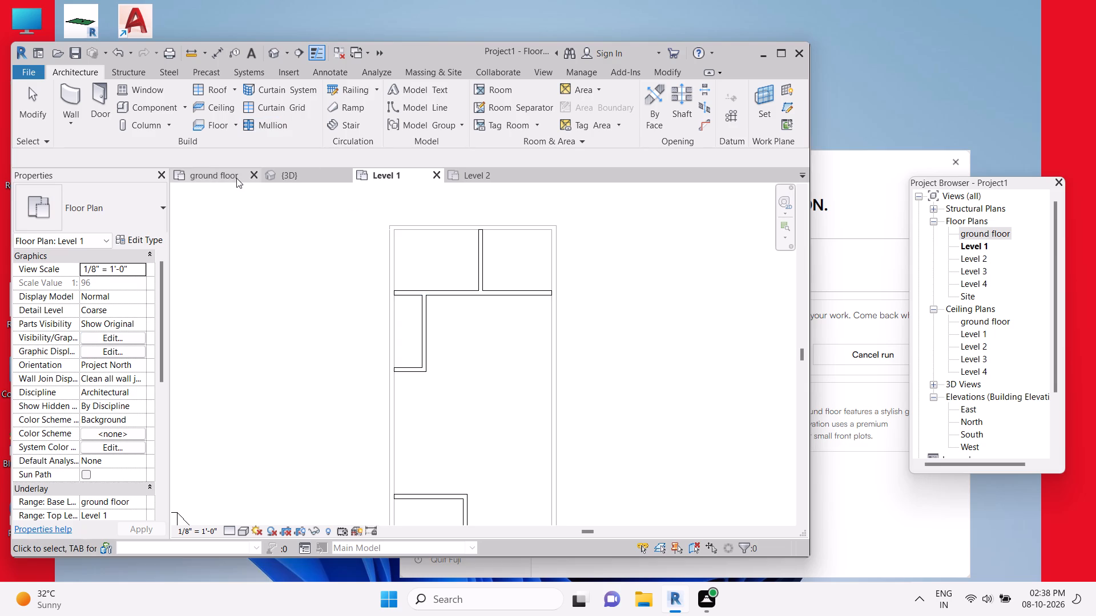
left_click(218, 175)
scroll(411, 261, "up", 2)
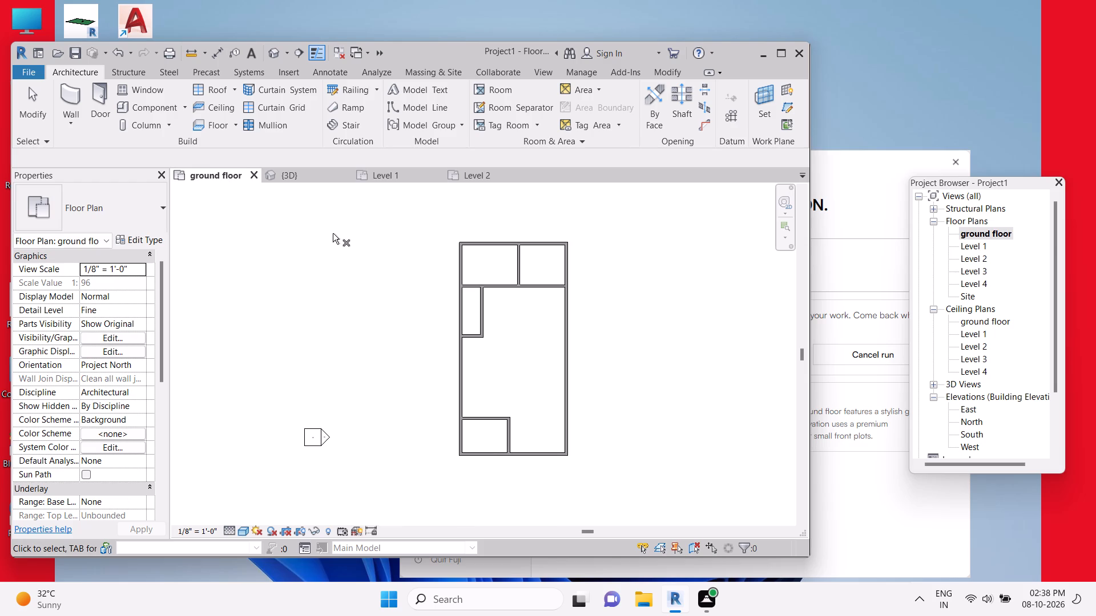
scroll(333, 233, "up", 2)
scroll(411, 261, "up", 1)
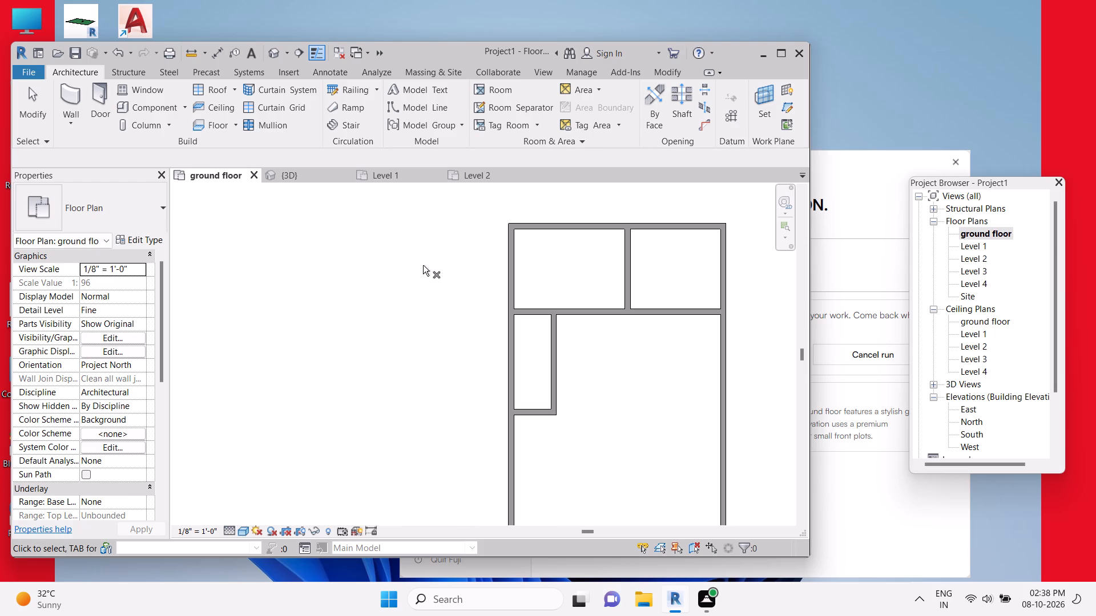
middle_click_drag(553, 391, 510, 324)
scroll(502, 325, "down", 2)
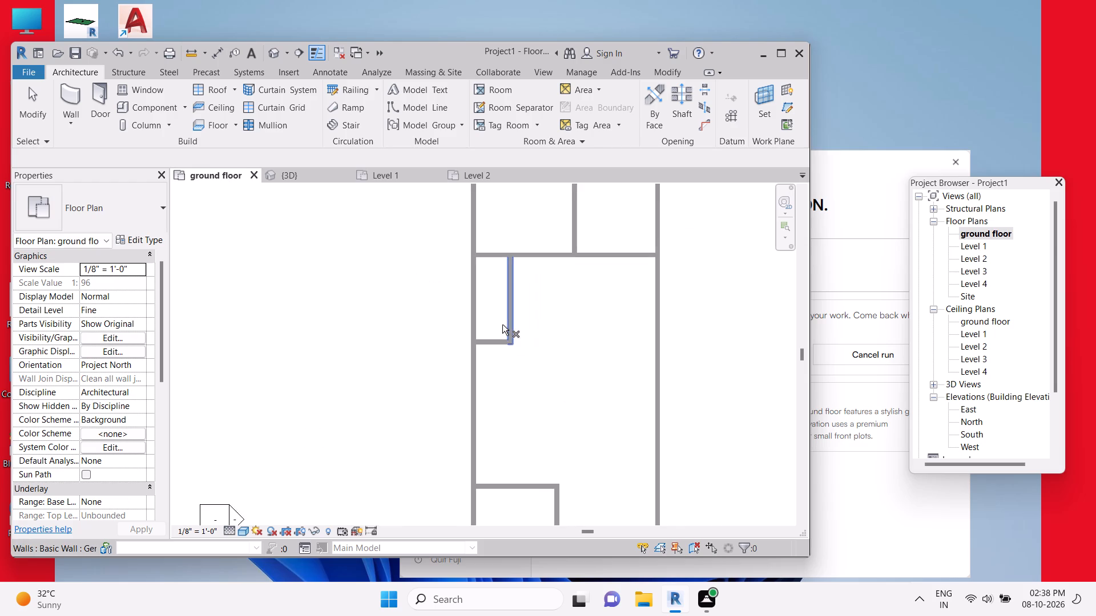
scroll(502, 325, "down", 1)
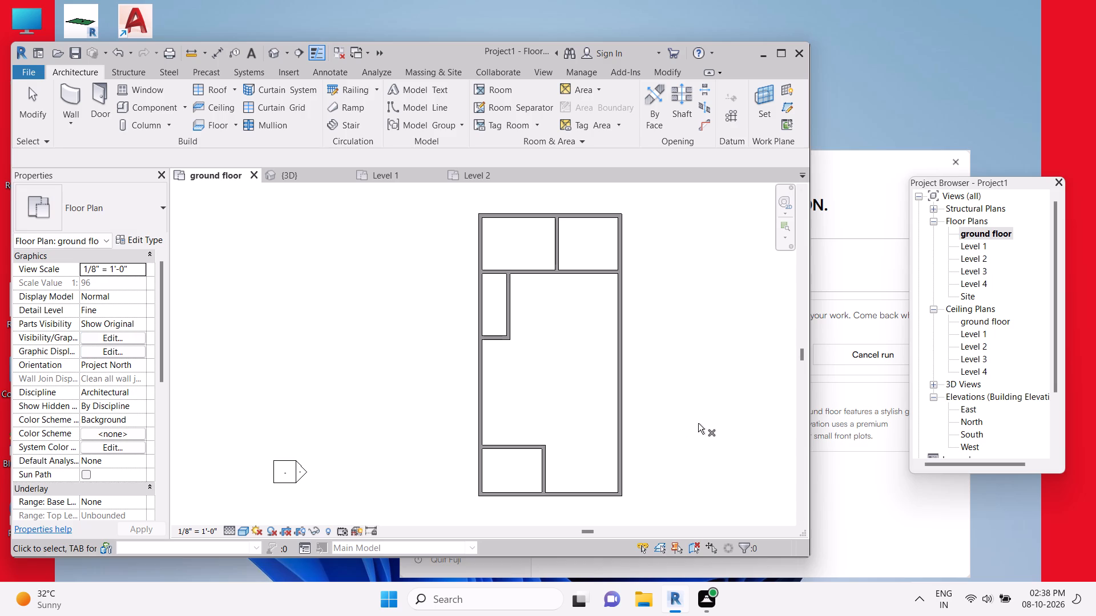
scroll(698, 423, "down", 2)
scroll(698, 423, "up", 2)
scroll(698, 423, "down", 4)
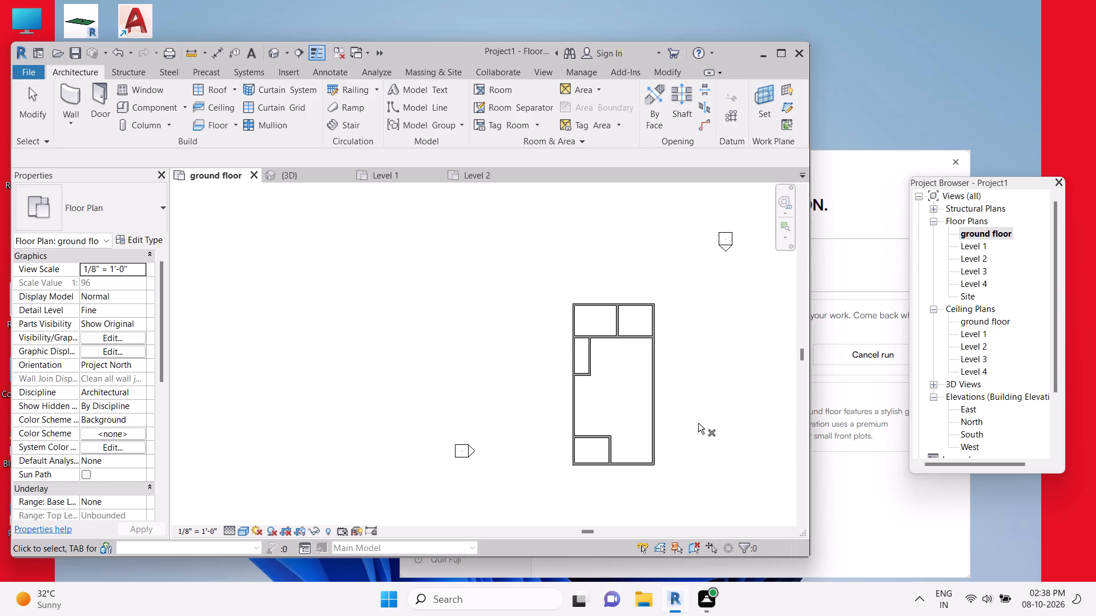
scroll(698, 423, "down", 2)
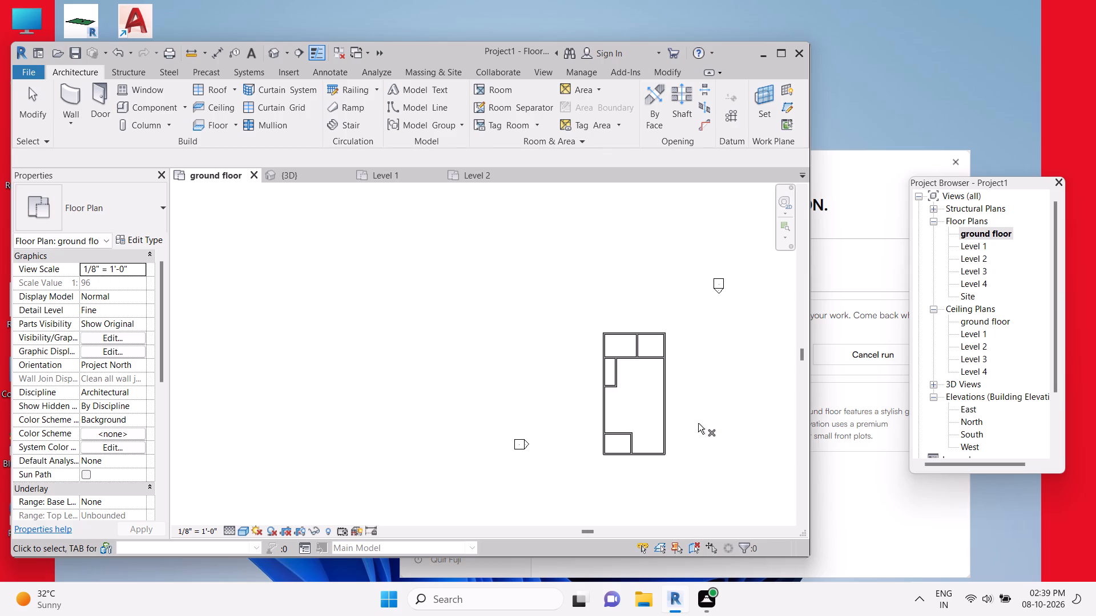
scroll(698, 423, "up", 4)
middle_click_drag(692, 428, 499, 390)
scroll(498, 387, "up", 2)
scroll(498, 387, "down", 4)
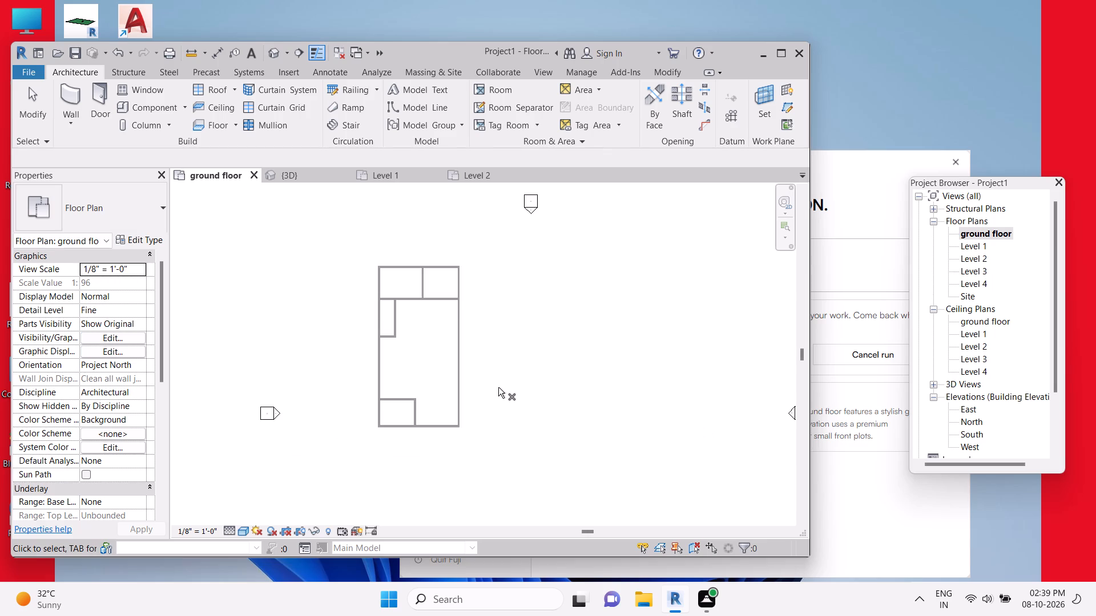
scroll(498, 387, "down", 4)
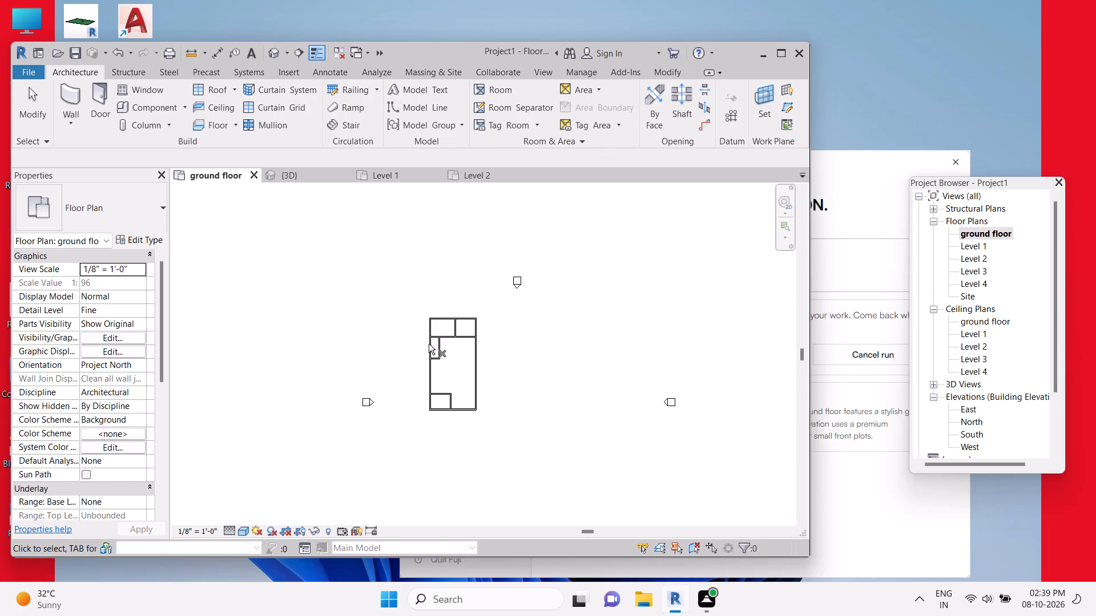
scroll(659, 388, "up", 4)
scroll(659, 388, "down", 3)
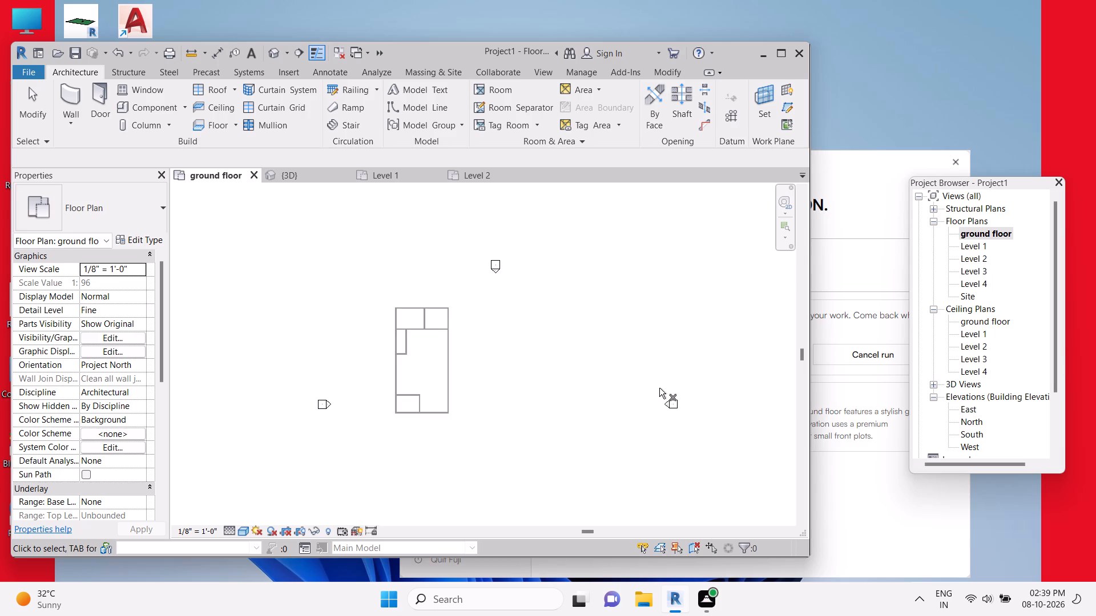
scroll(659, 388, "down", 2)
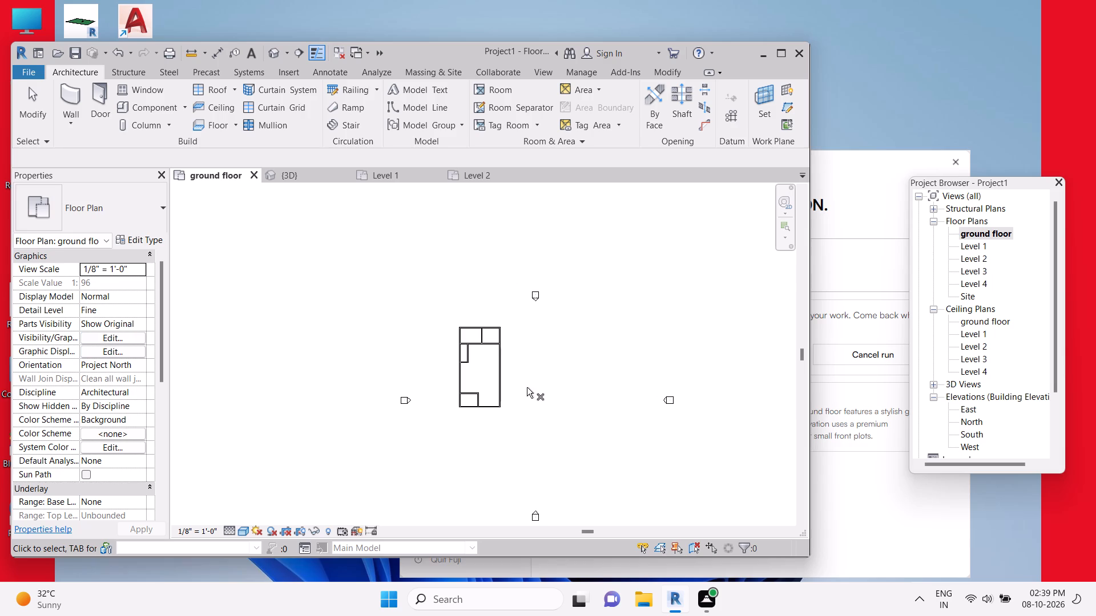
Delete the full-width interior wall below the two upper rooms on the ground floor and check the remaining walls in 3D.
scroll(527, 387, "up", 7)
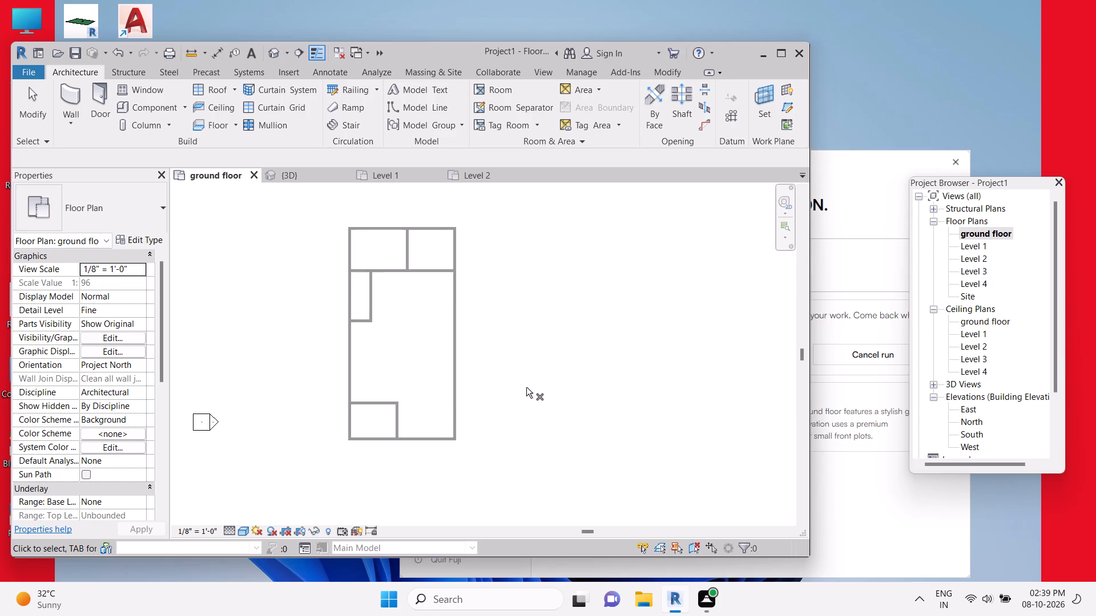
left_click(438, 273)
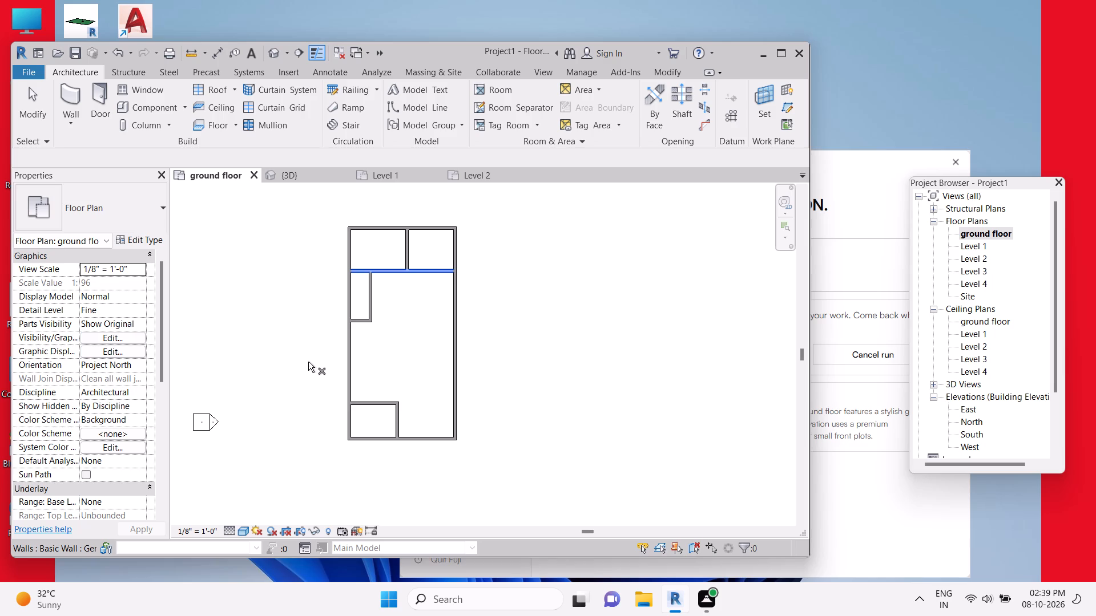
key("Delete")
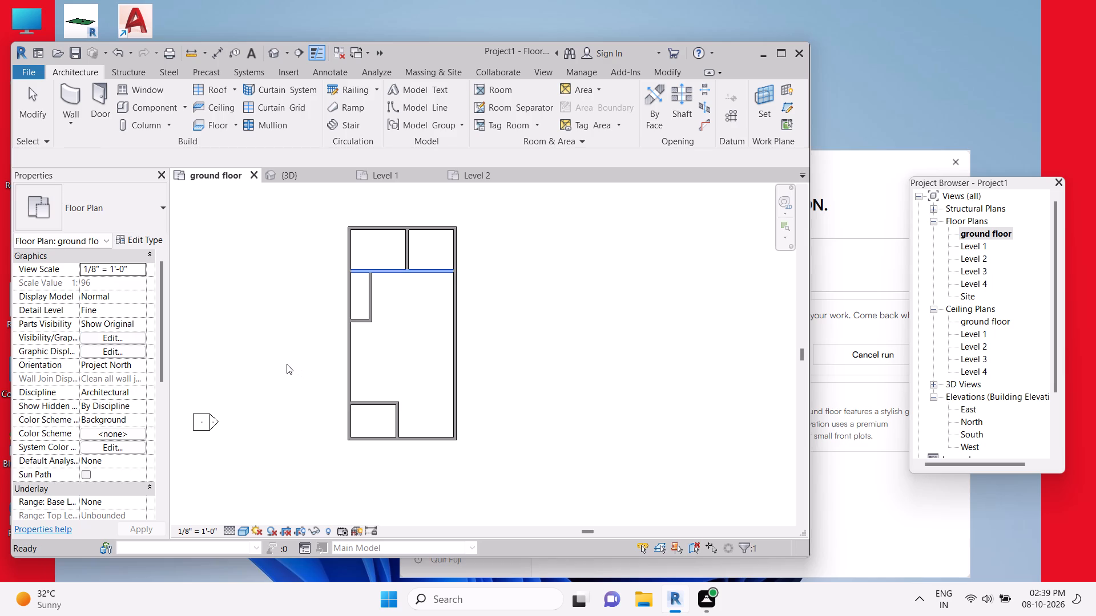
key("Delete")
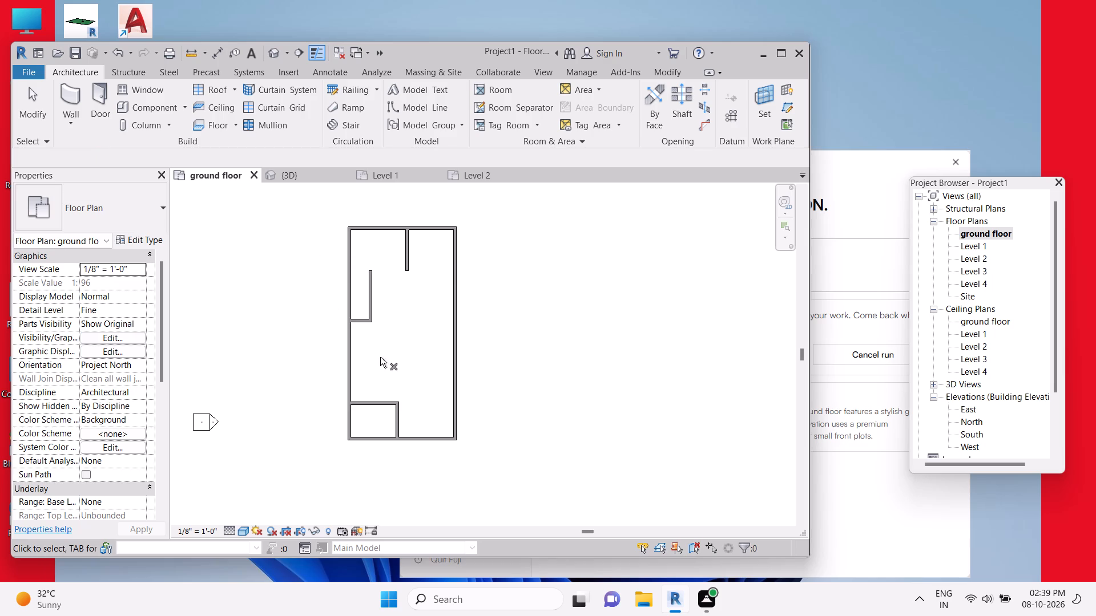
left_click(296, 169)
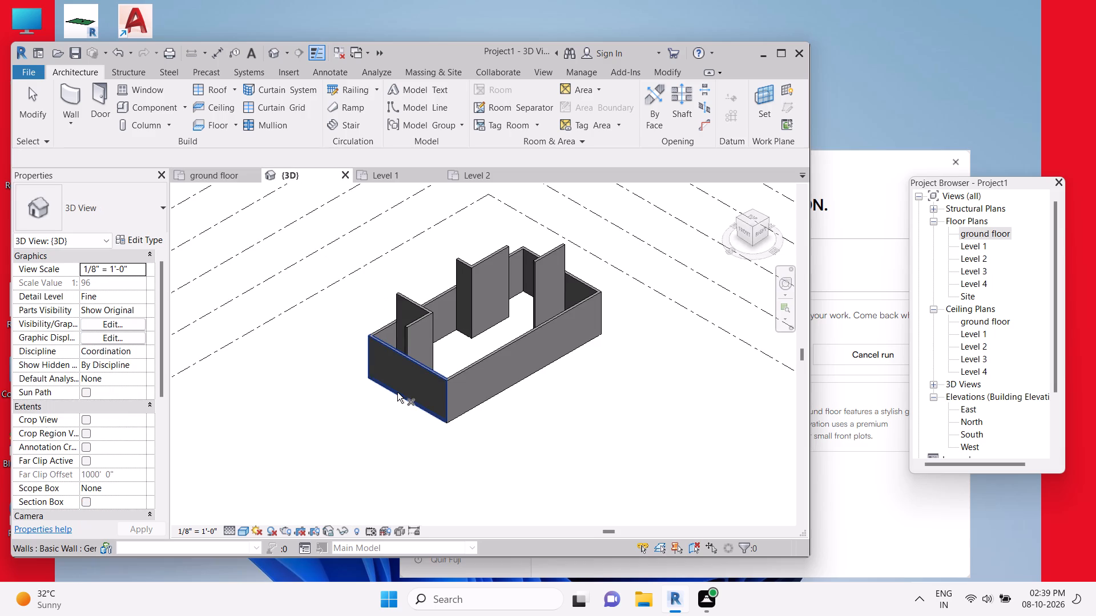
left_click(222, 174)
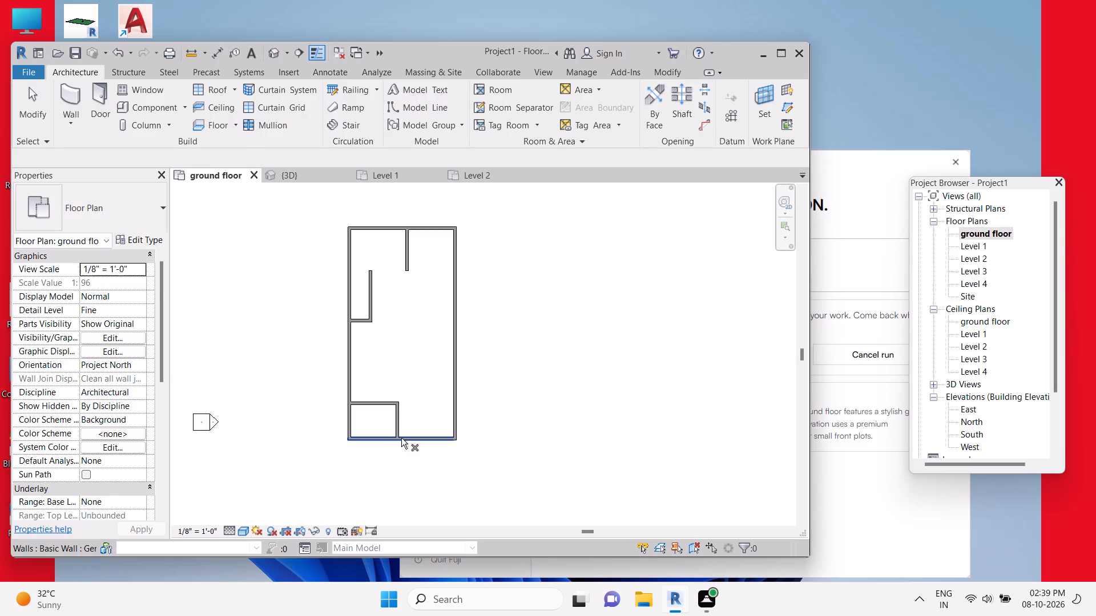
Delete the two interior walls enclosing the lower-left corner room in the ground floor plan.
left_click(400, 425)
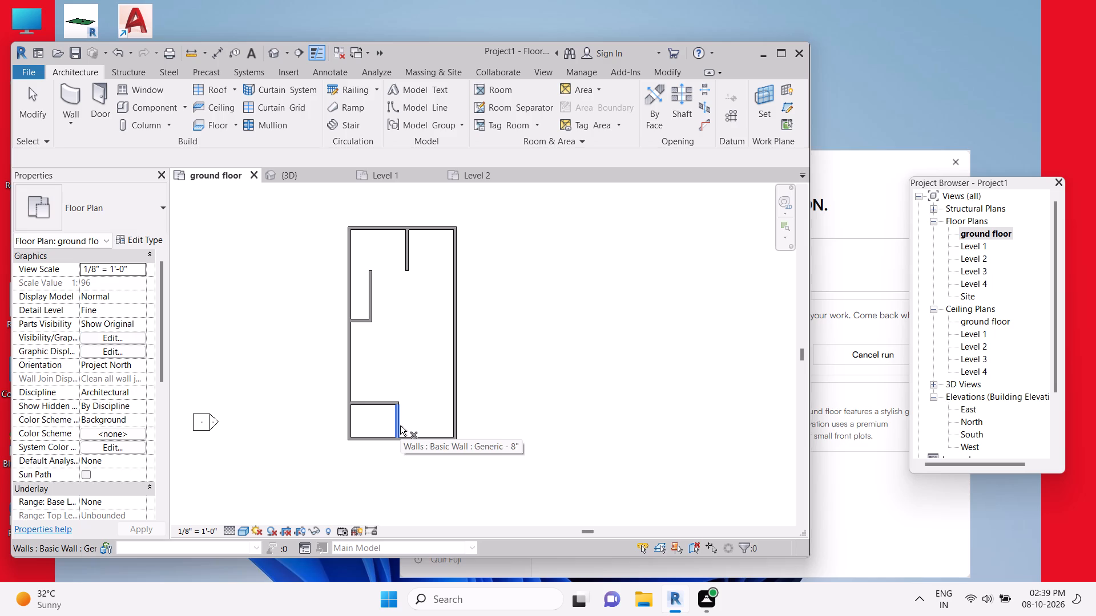
key("Delete")
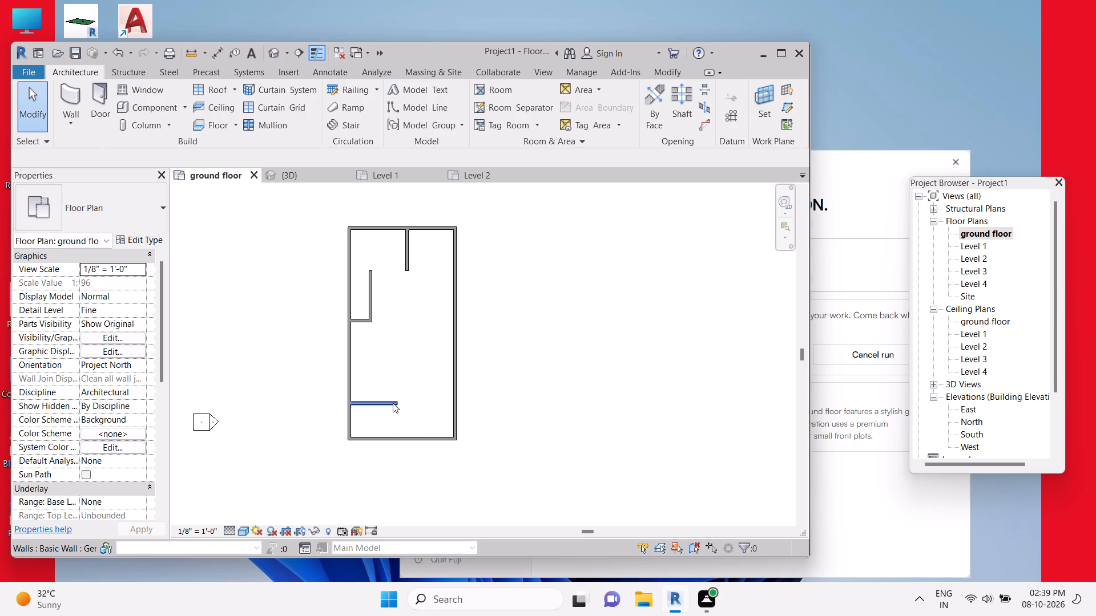
left_click(393, 403)
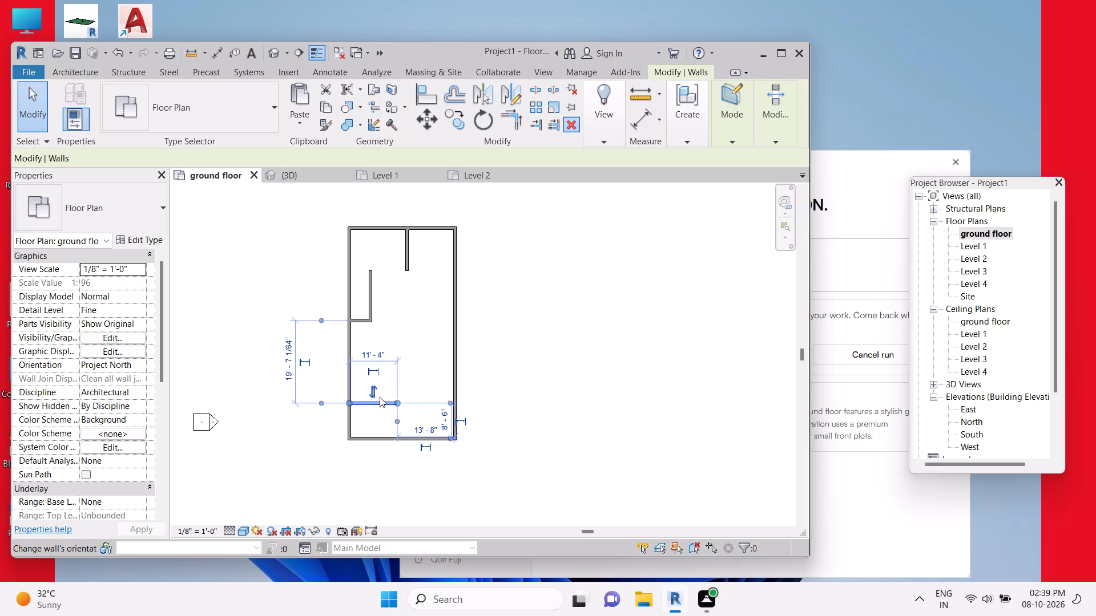
key("Delete")
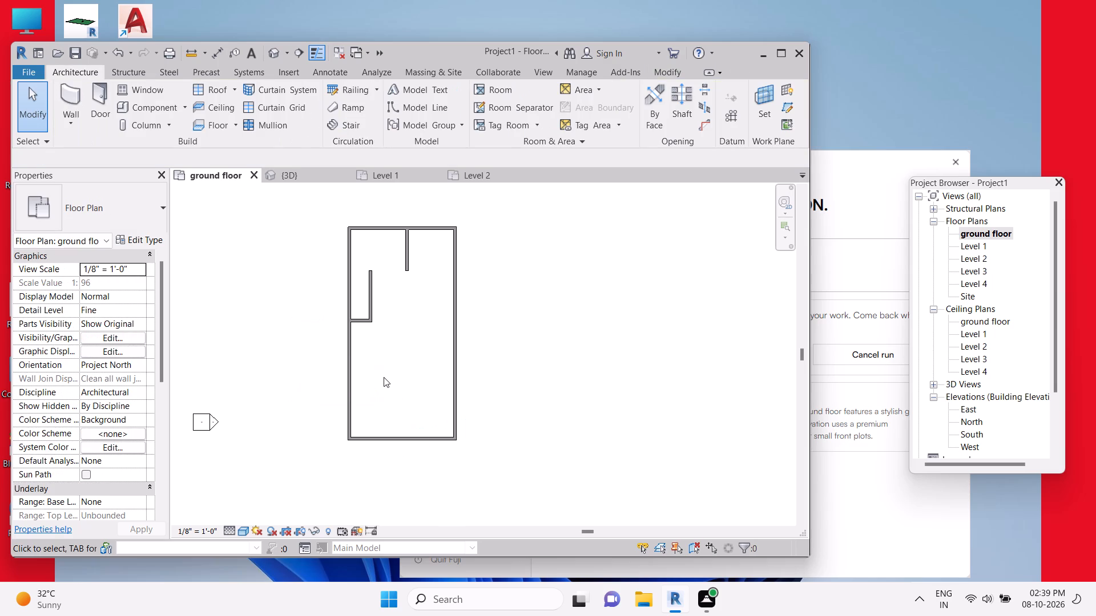
Delete the two interior walls that formed the narrow room along the left outer wall.
left_click(356, 318)
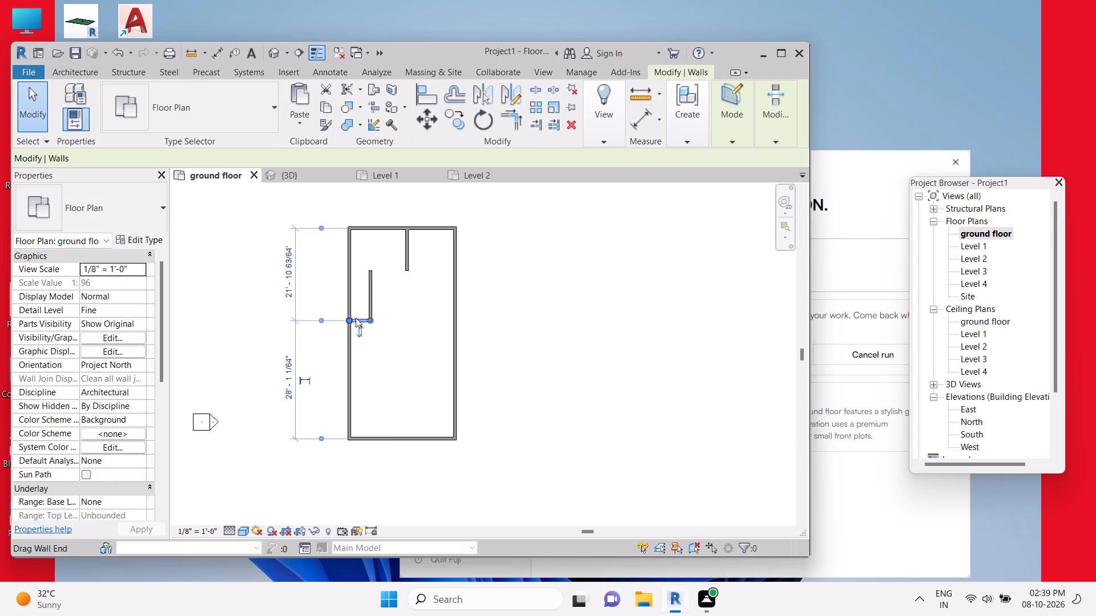
key("Delete")
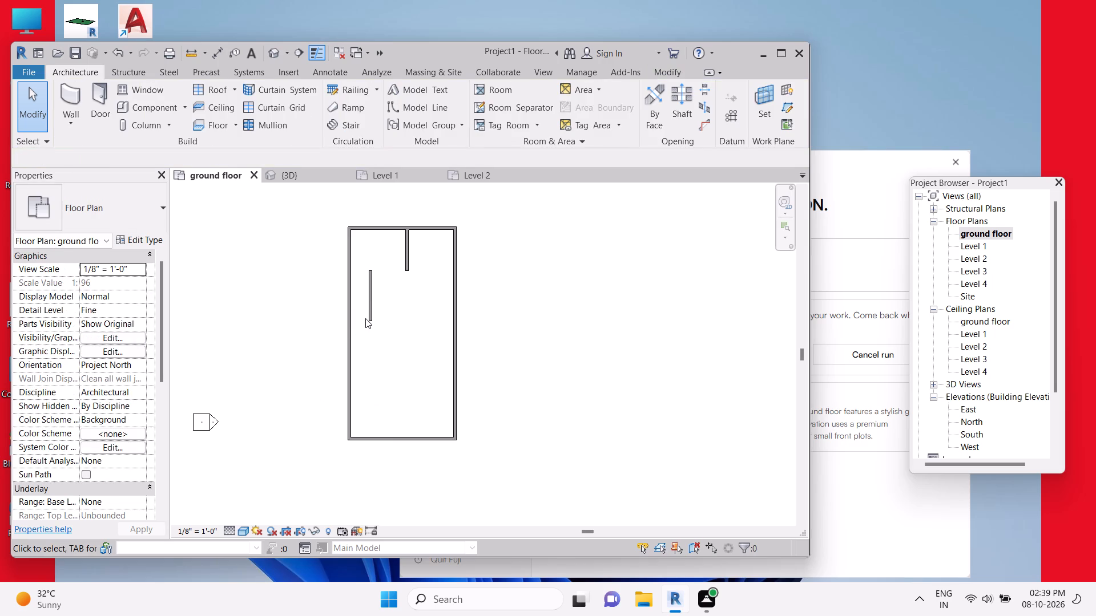
left_click(374, 308)
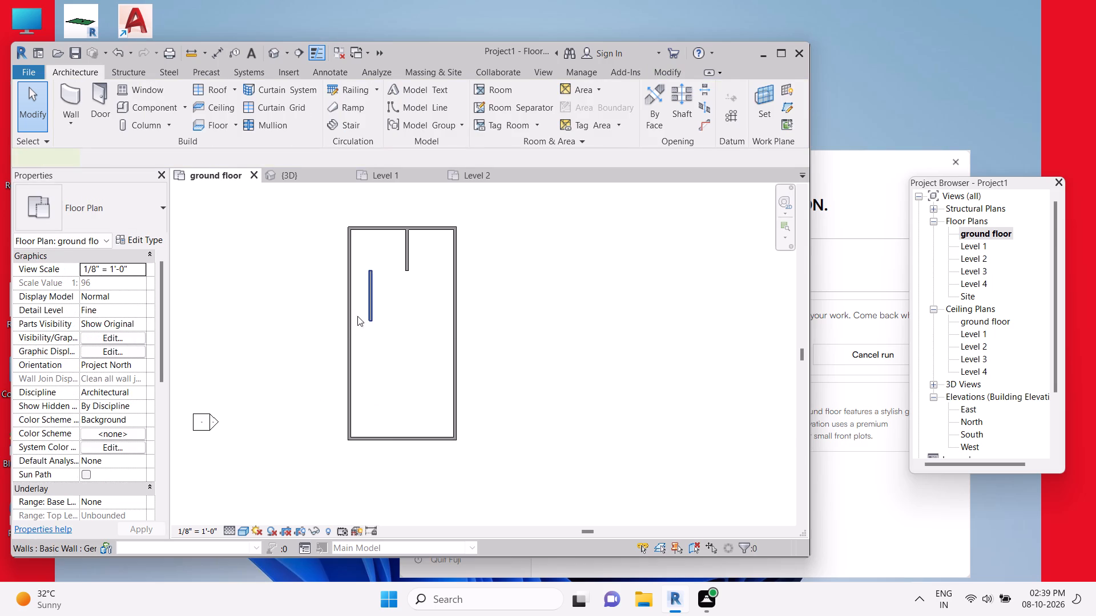
key("Delete")
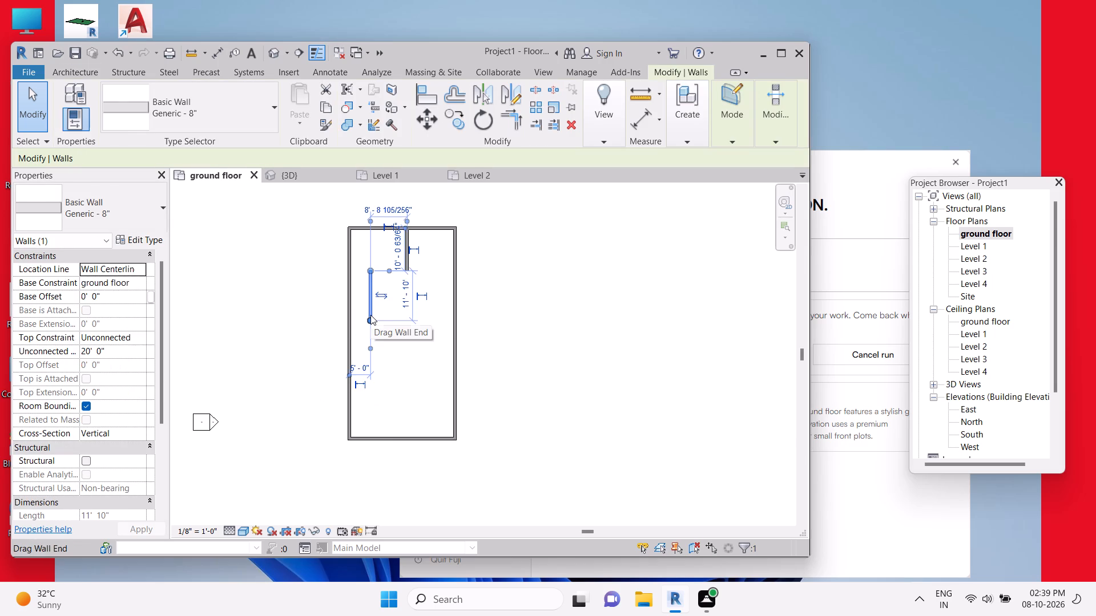
Delete the last interior partition, attached to the upper outer wall, leaving only the rectangular outer walls.
left_click(411, 260)
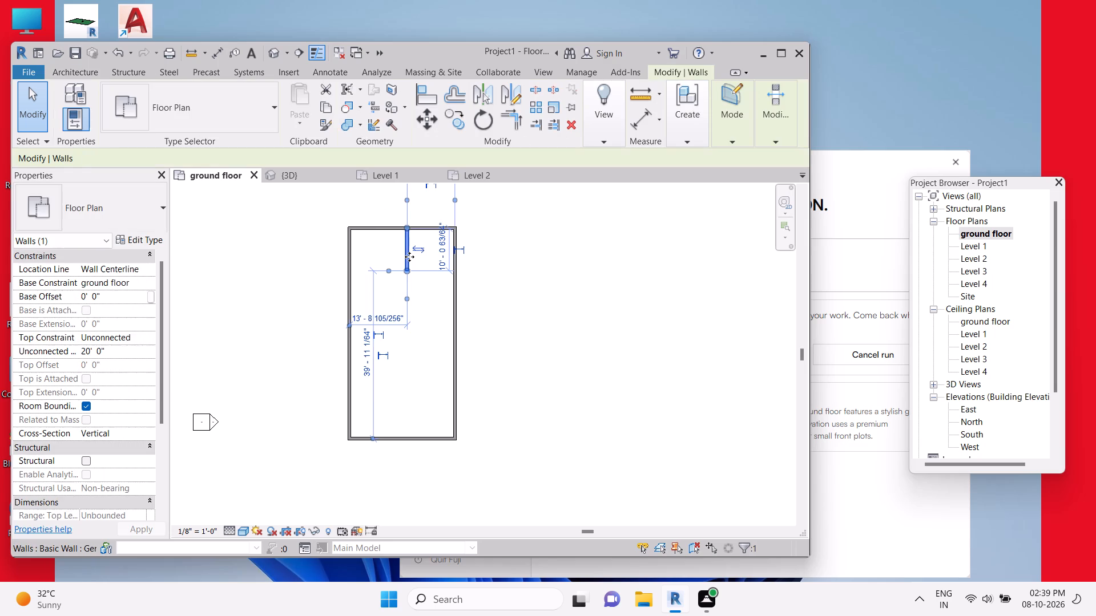
key("Delete")
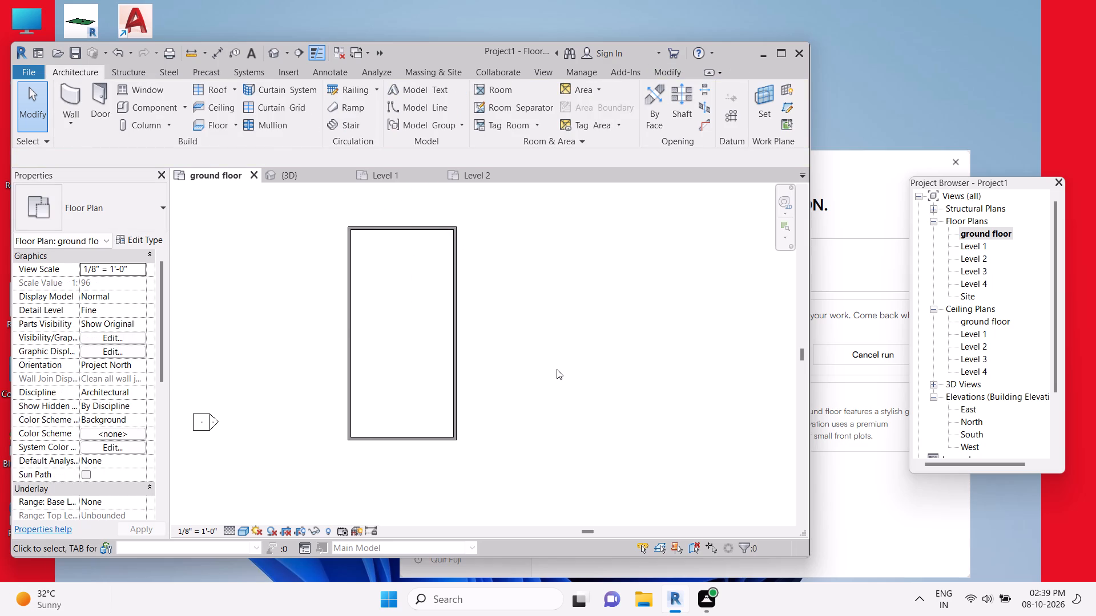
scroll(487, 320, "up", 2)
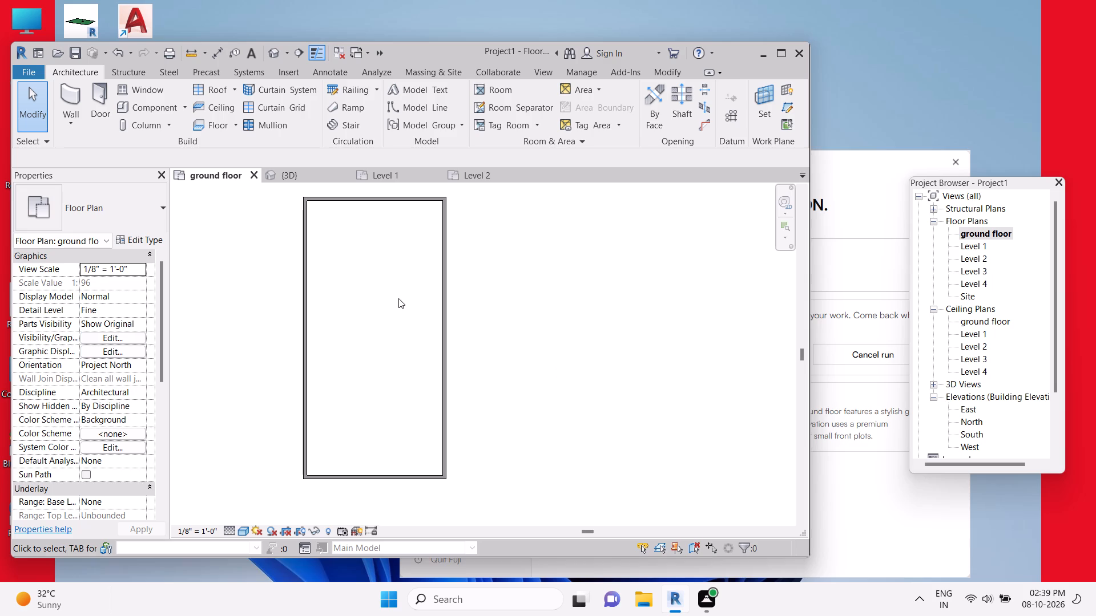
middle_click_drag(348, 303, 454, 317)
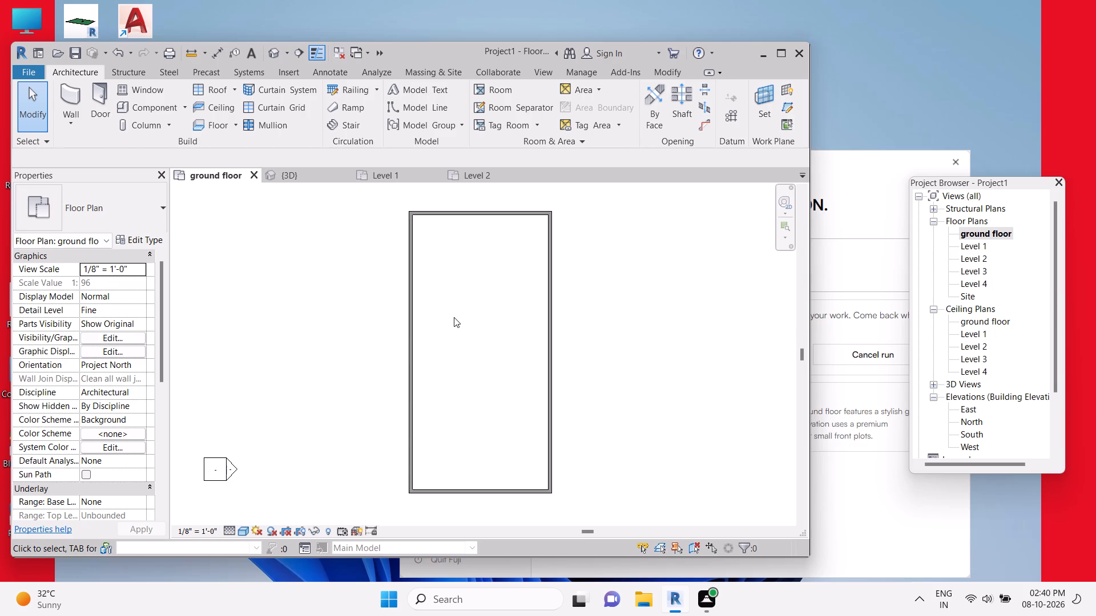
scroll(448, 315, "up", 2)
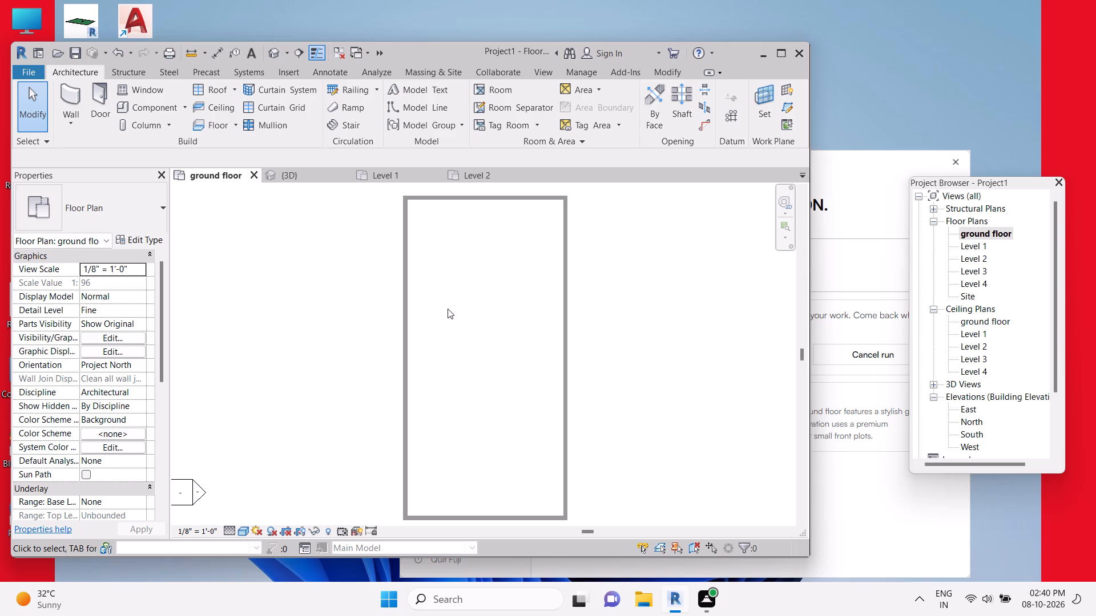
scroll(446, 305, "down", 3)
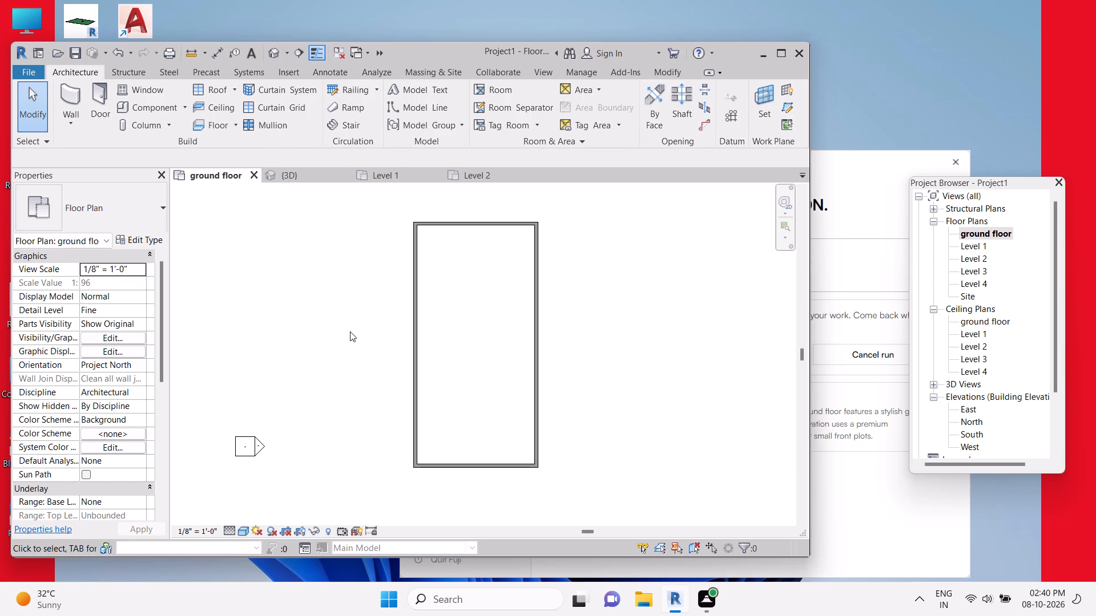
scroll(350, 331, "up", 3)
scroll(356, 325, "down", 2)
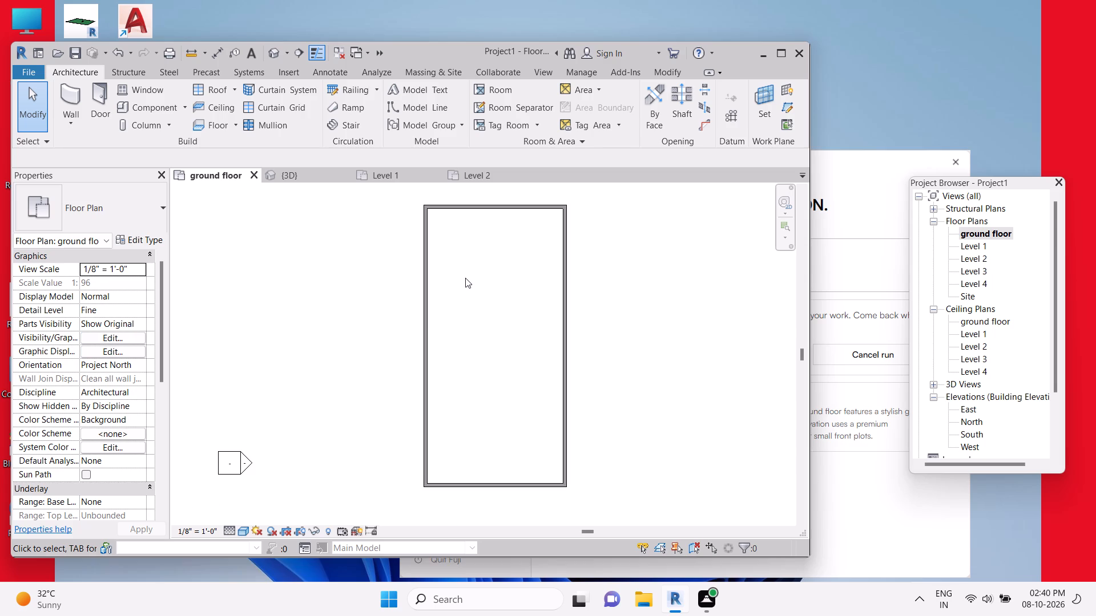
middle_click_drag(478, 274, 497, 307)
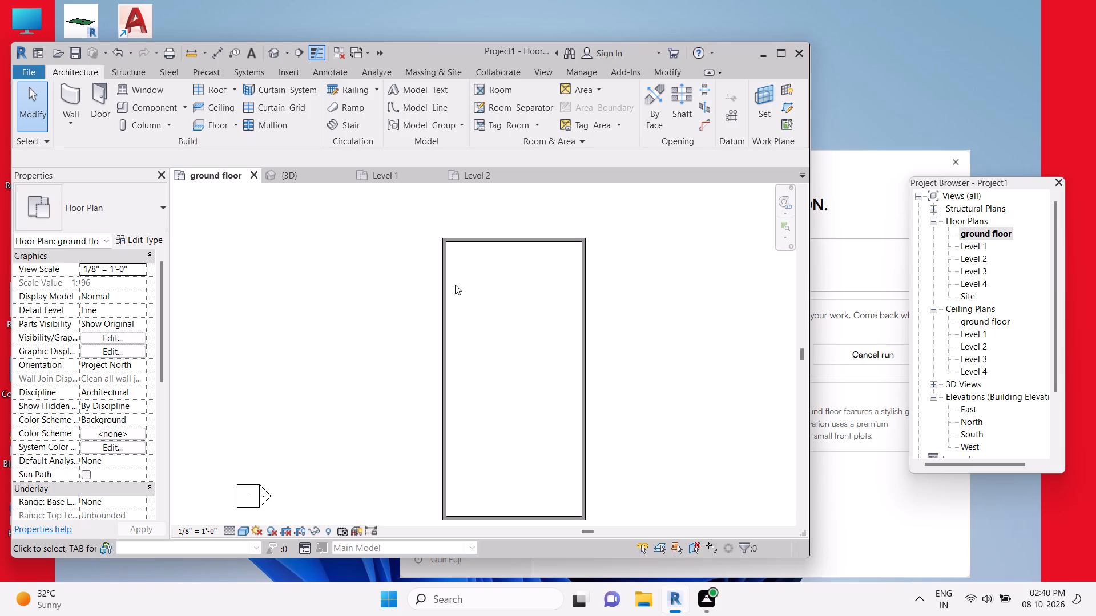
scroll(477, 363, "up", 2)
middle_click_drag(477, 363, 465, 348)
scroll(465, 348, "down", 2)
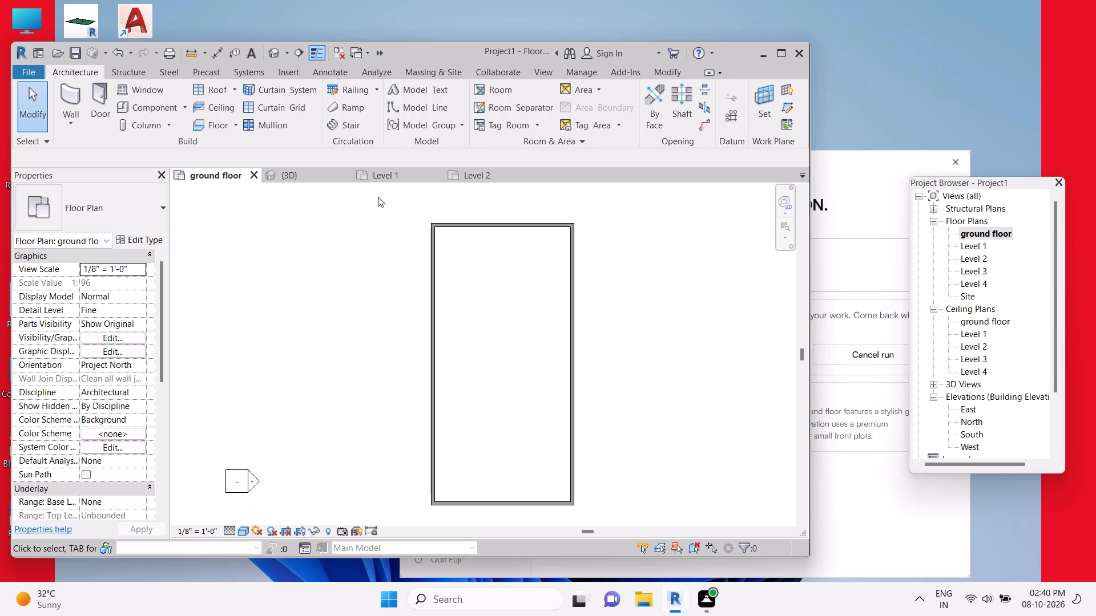
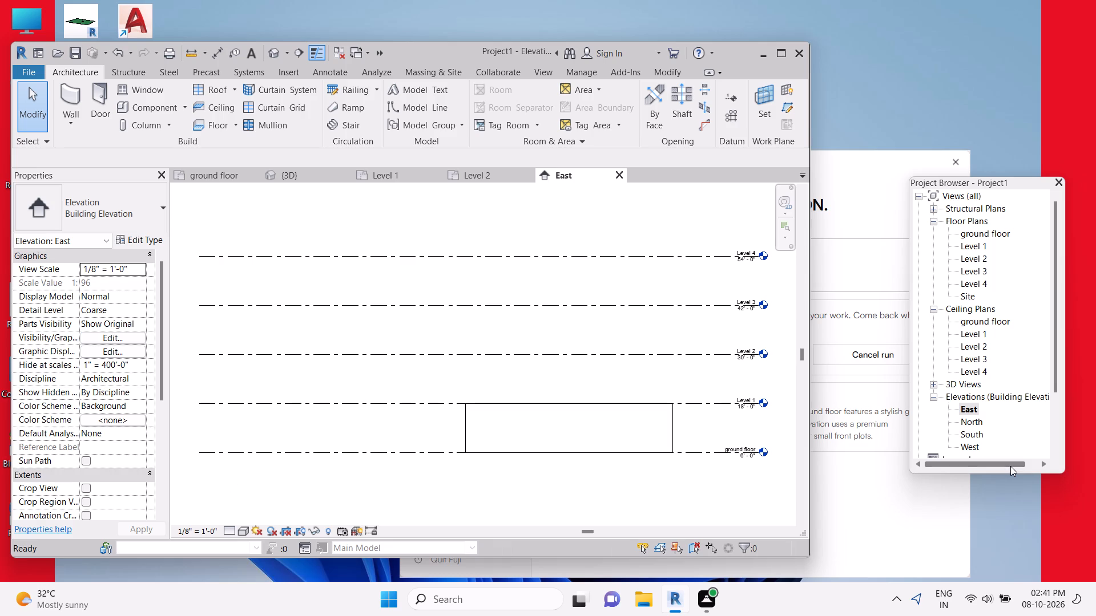
Examine the levels and the outer walls' height in the East elevation, then return to the ground floor plan.
scroll(1010, 466, "up", 6)
scroll(1012, 465, "down", 3)
scroll(575, 327, "down", 4)
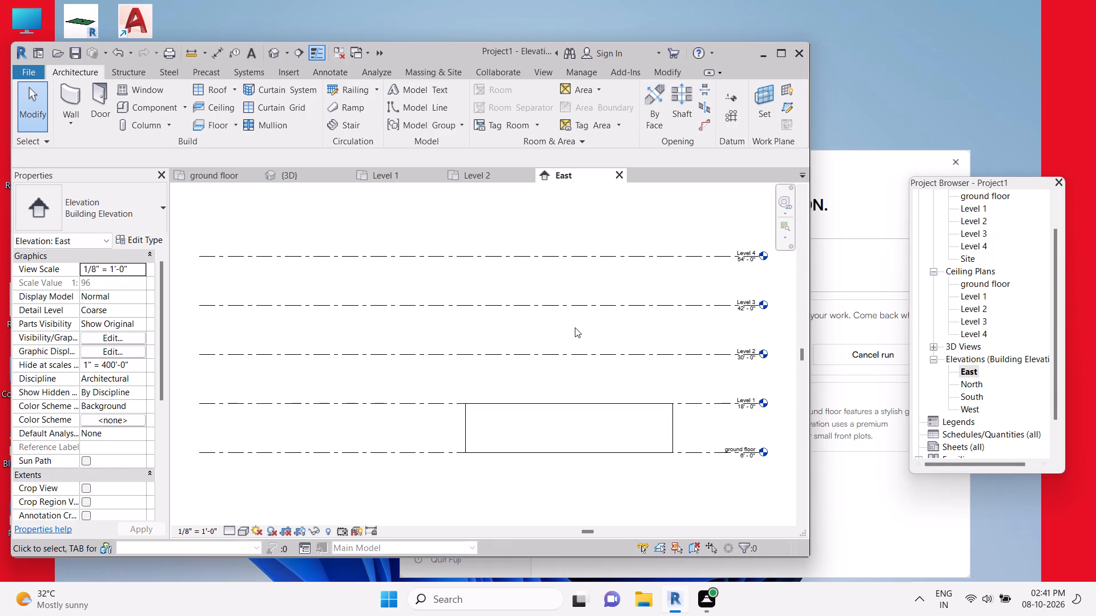
scroll(575, 327, "up", 1)
scroll(575, 327, "down", 1)
scroll(575, 327, "up", 6)
scroll(575, 327, "down", 1)
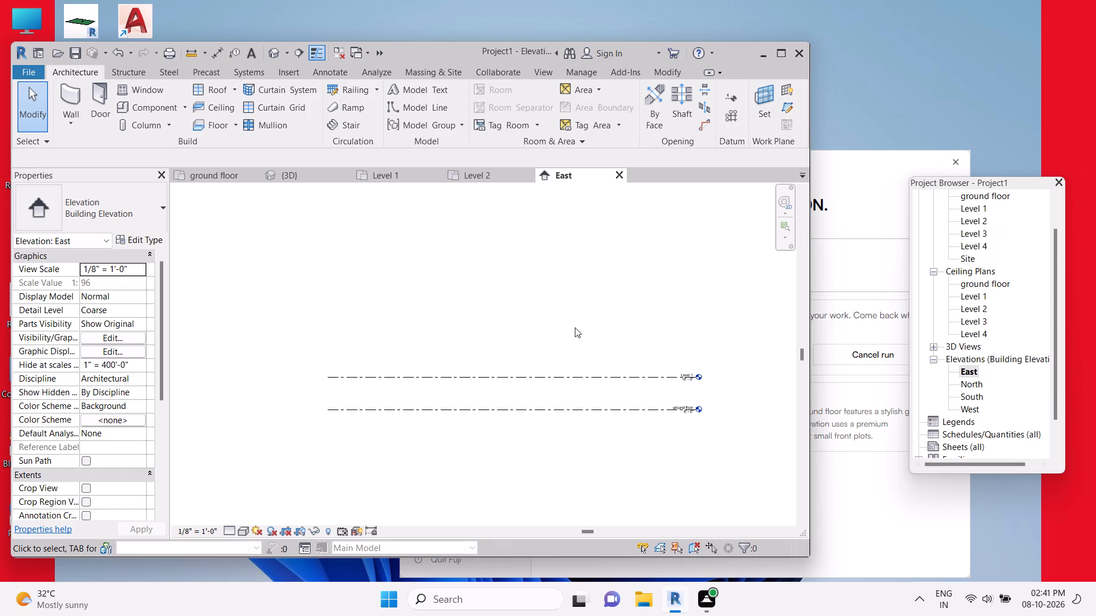
scroll(575, 327, "down", 3)
scroll(575, 327, "up", 5)
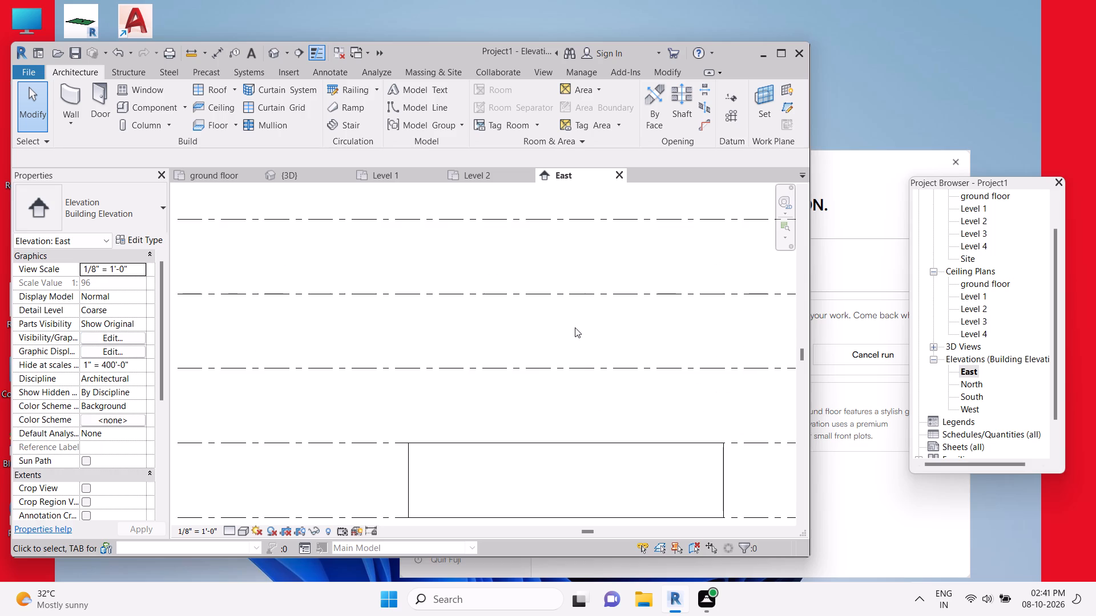
scroll(575, 327, "down", 4)
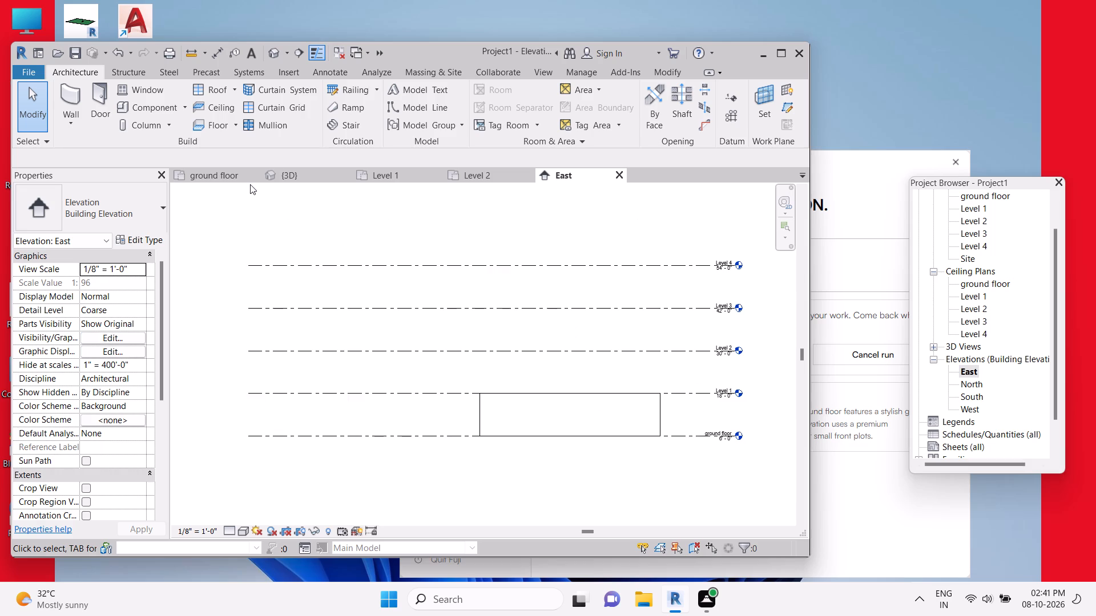
left_click(231, 171)
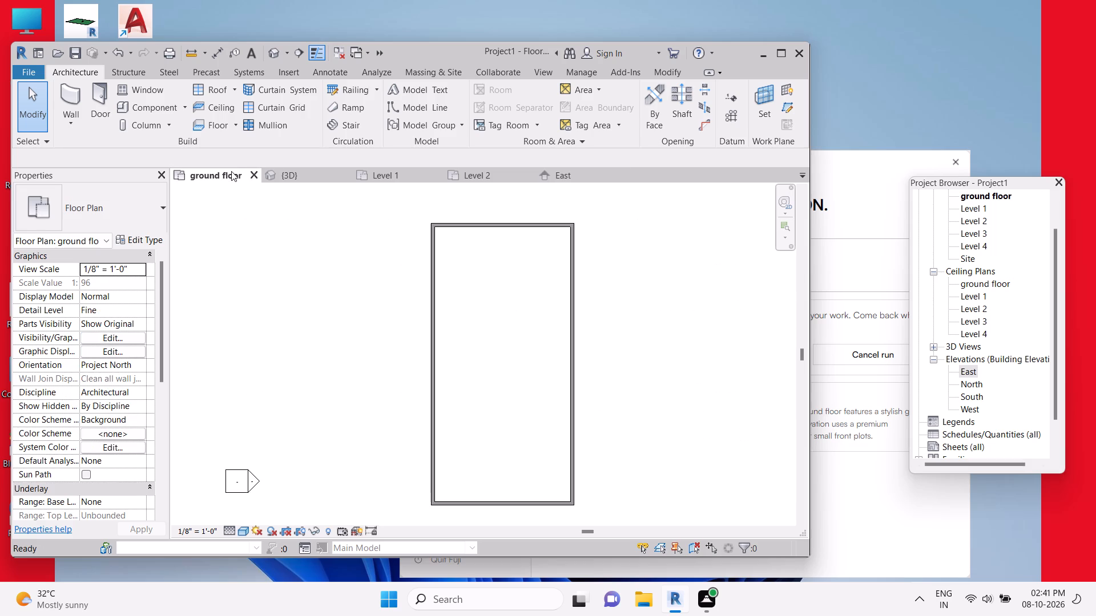
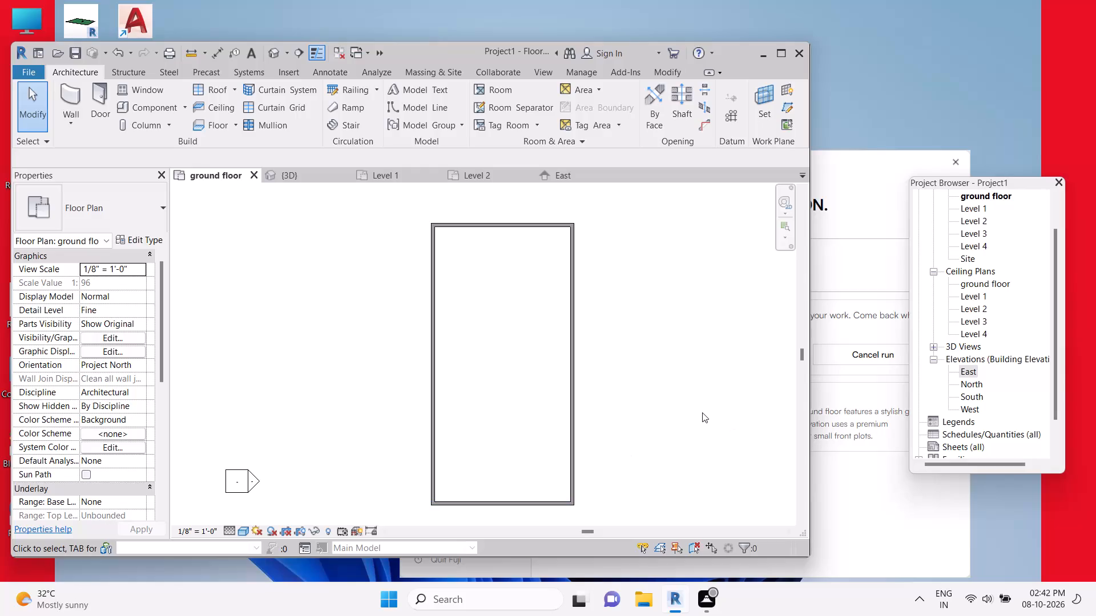
Examine the outer walls in the ground floor plan, then inspect their front corner up close in the 3D view.
left_click(702, 412)
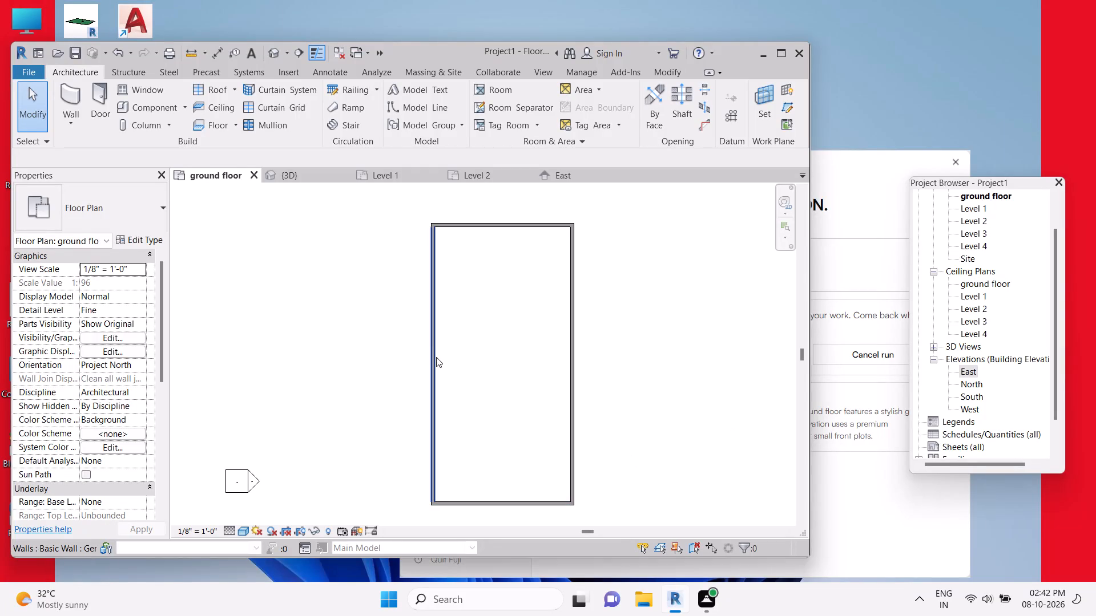
scroll(515, 341, "down", 3)
scroll(515, 341, "up", 7)
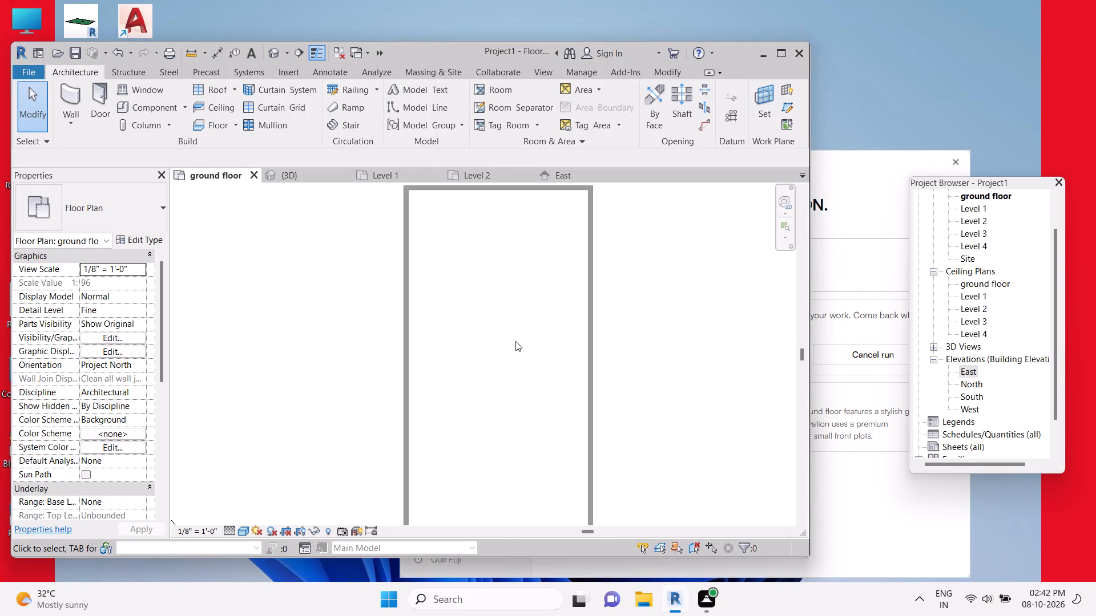
scroll(515, 341, "up", 2)
scroll(509, 354, "down", 7)
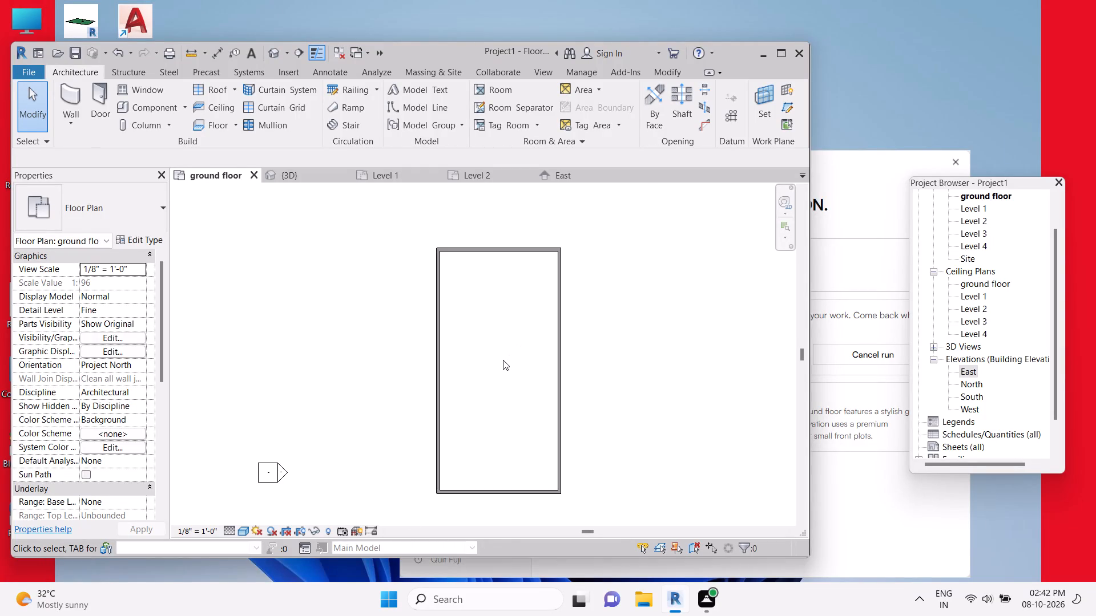
middle_click_drag(503, 360, 566, 358)
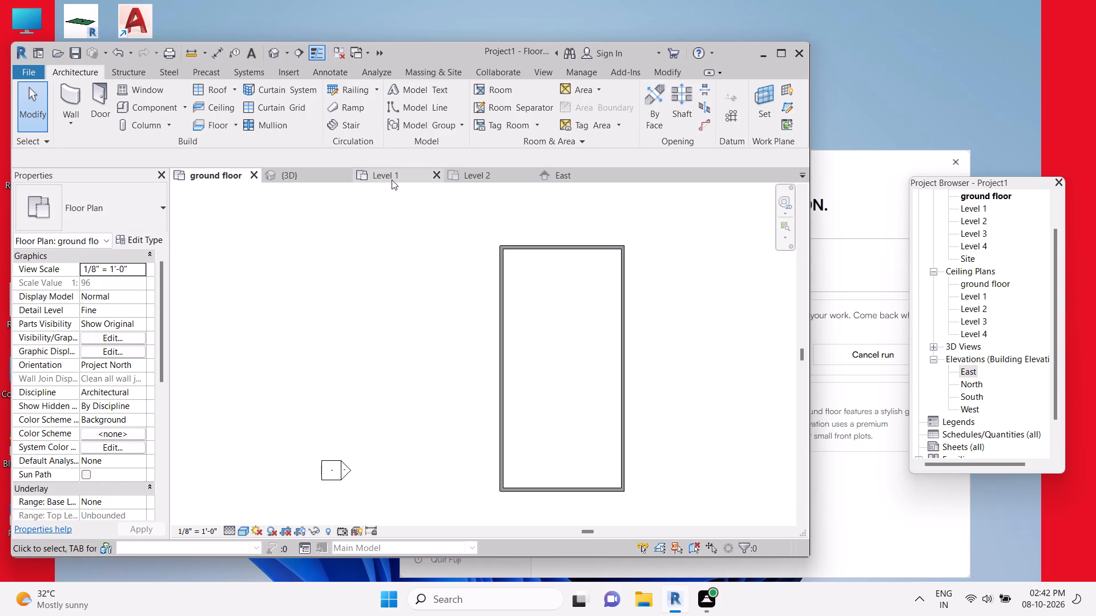
left_click(325, 179)
scroll(428, 402, "up", 1)
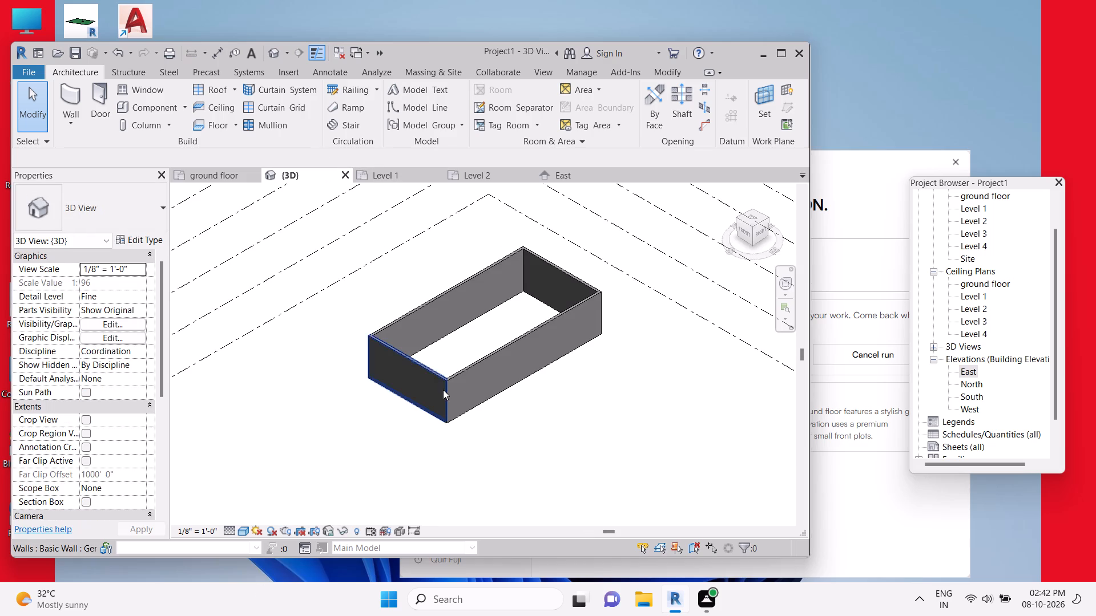
scroll(450, 376, "up", 6)
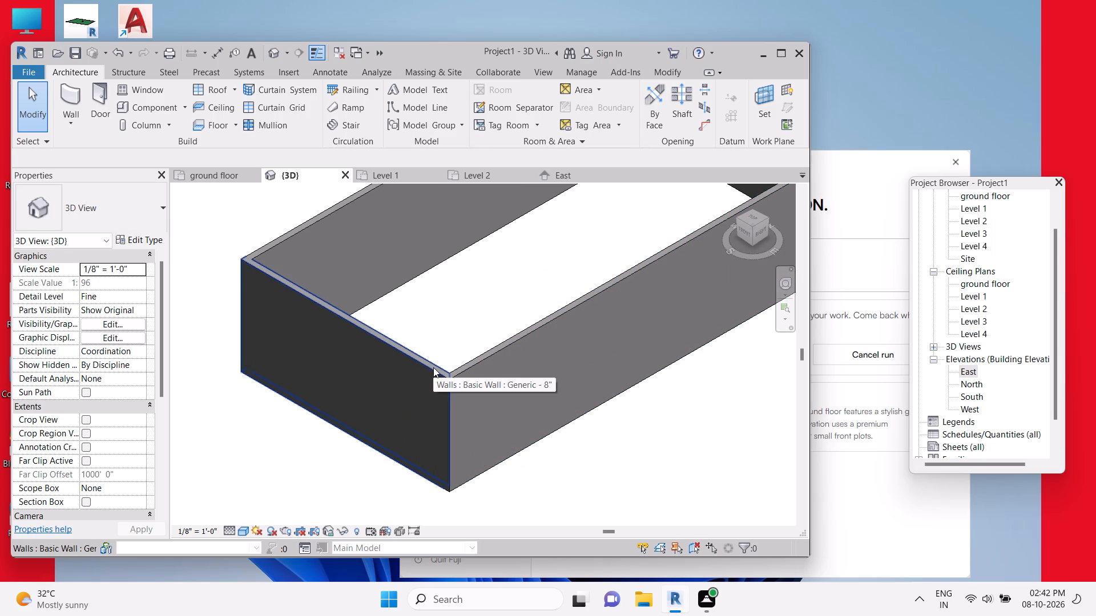
scroll(374, 355, "up", 5)
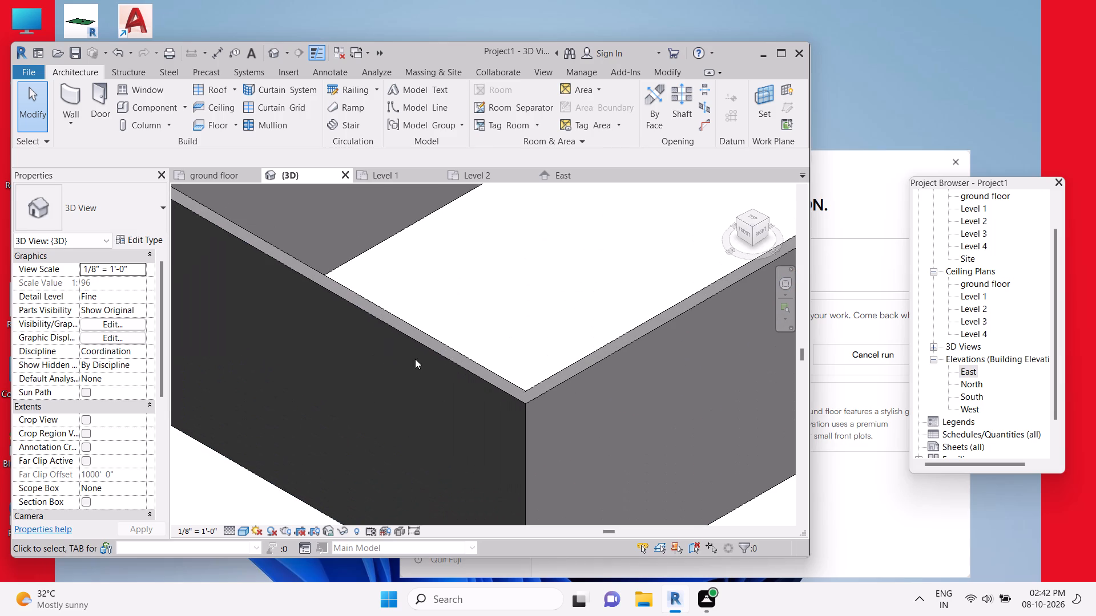
left_click(444, 396)
Open the project's Materials settings.
left_click(581, 75)
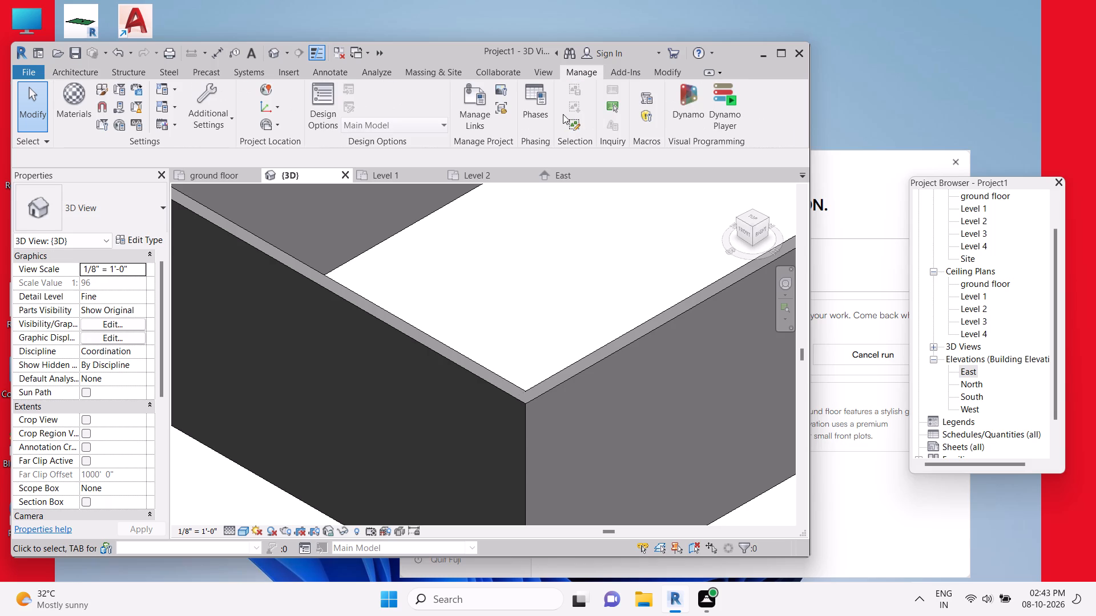
left_click(65, 91)
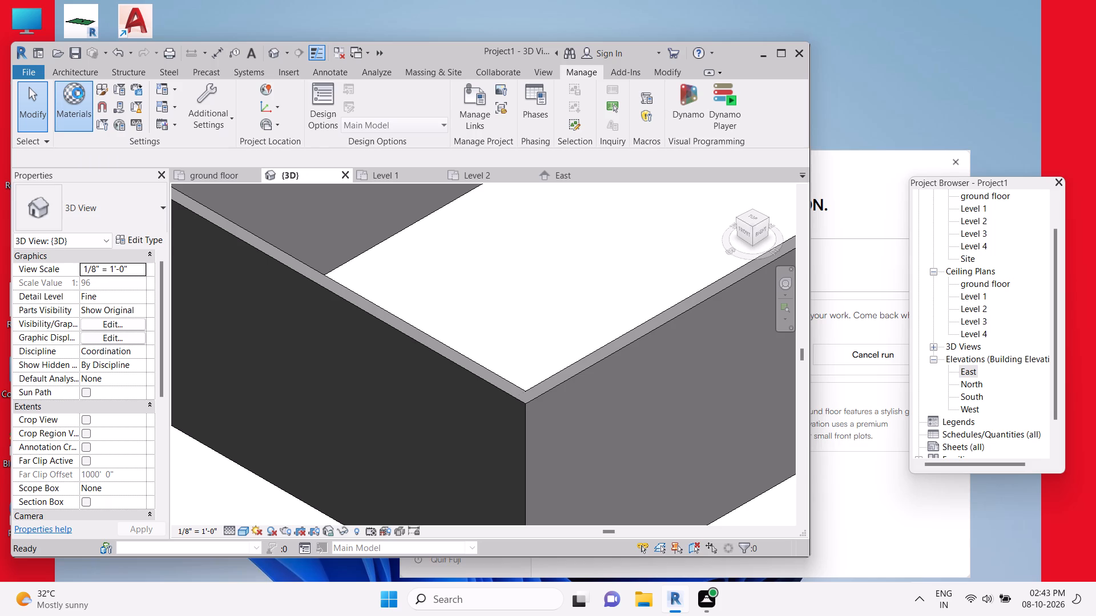
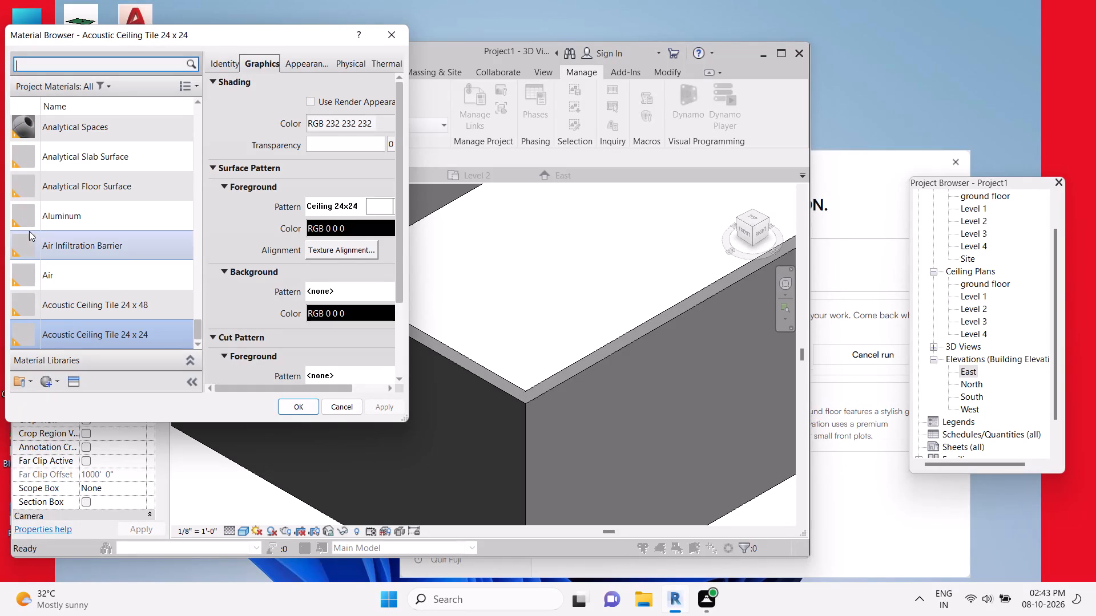
Look through the project materials list and search it for wall.
scroll(30, 218, "down", 5)
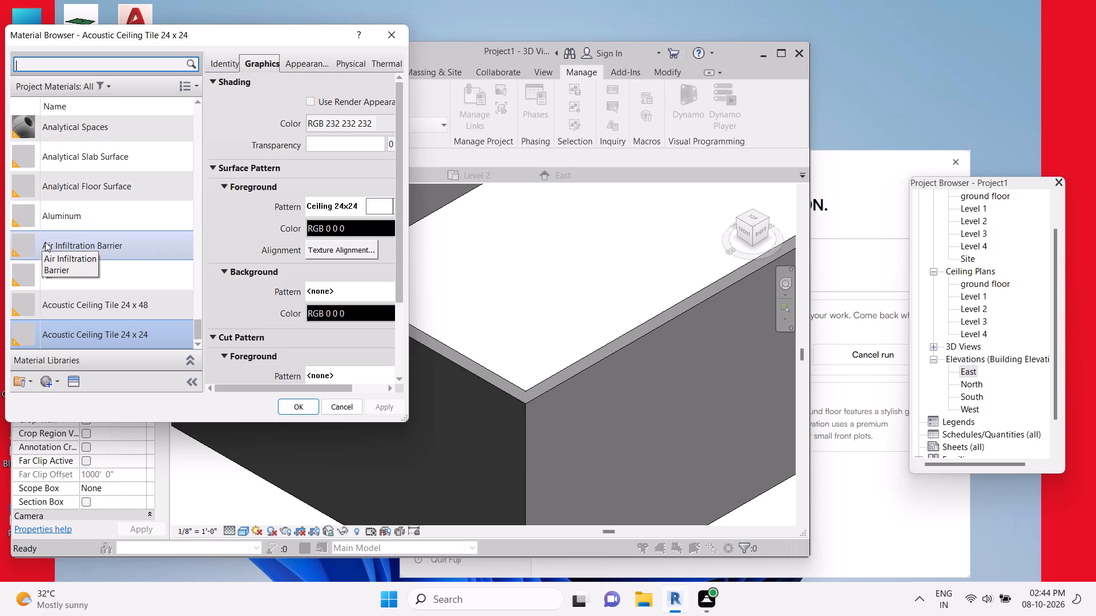
scroll(45, 242, "down", 5)
scroll(45, 242, "up", 3)
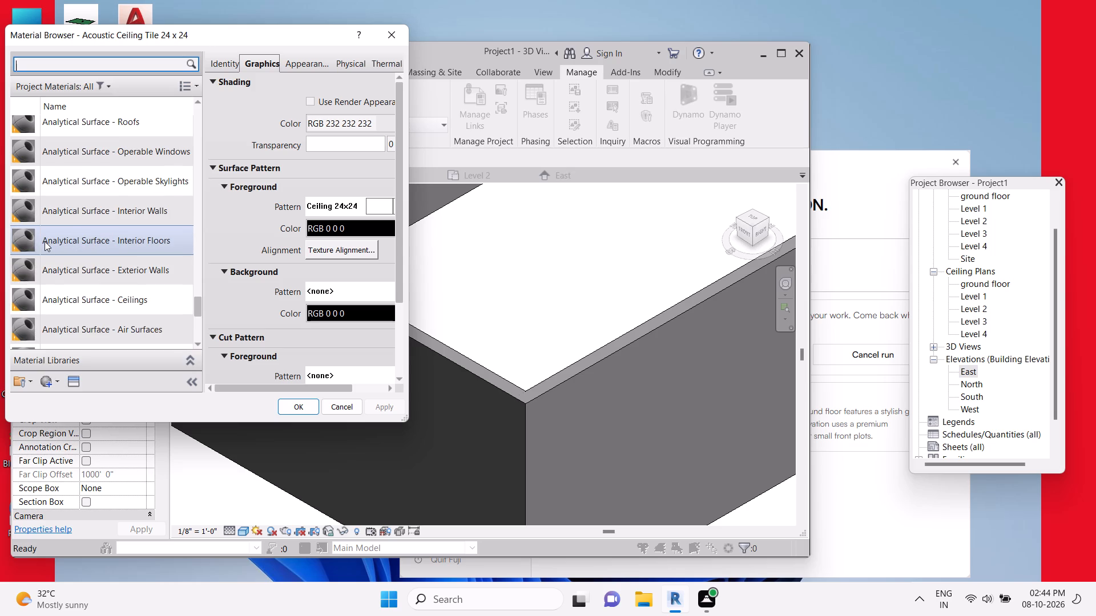
scroll(45, 241, "down", 9)
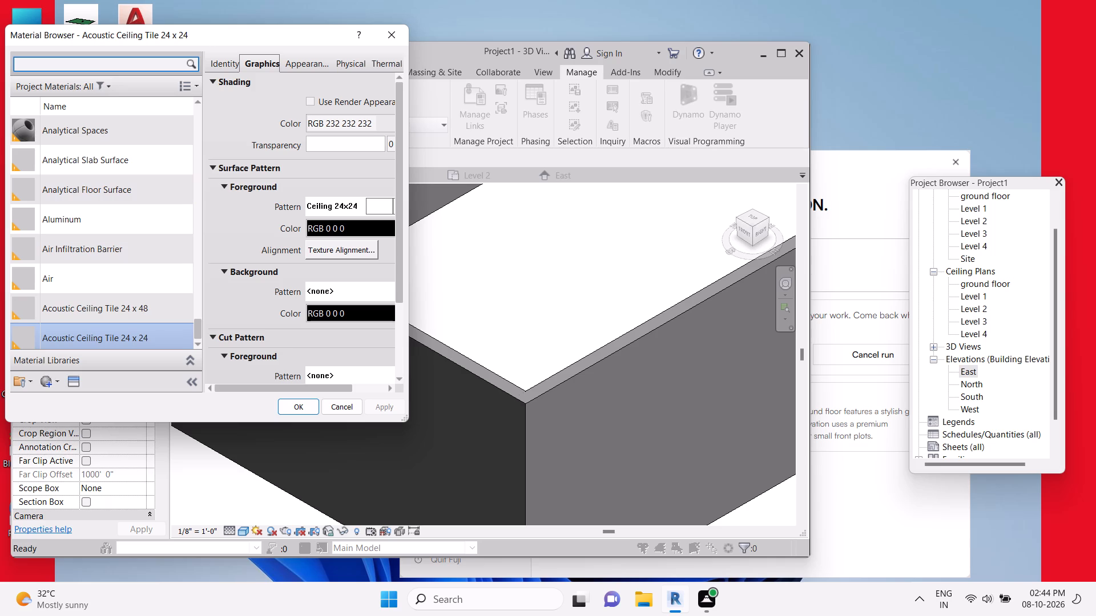
key("w")
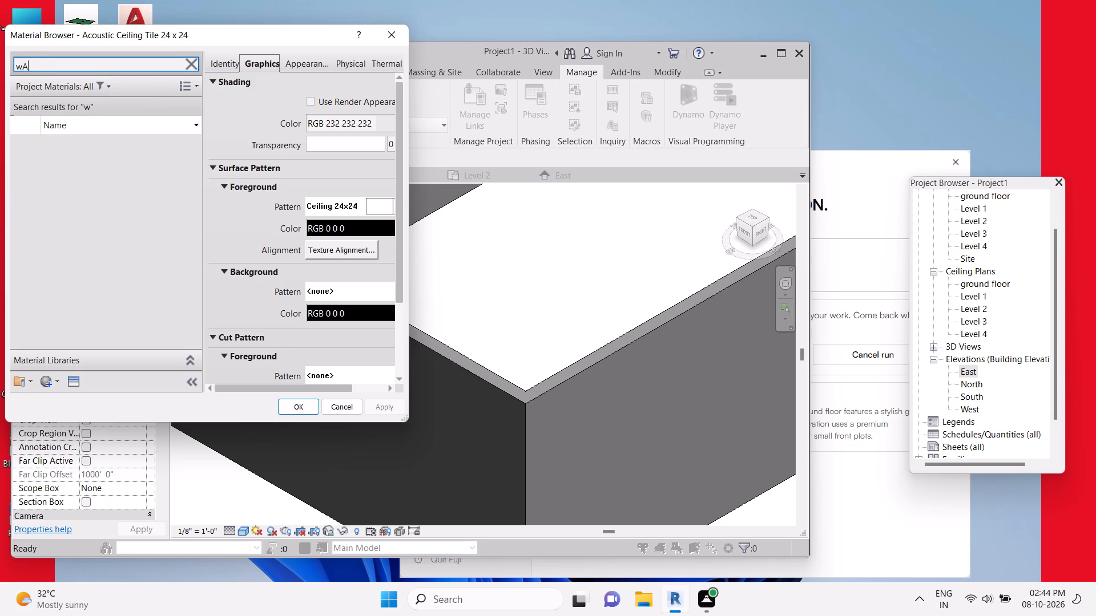
key("BackSpace")
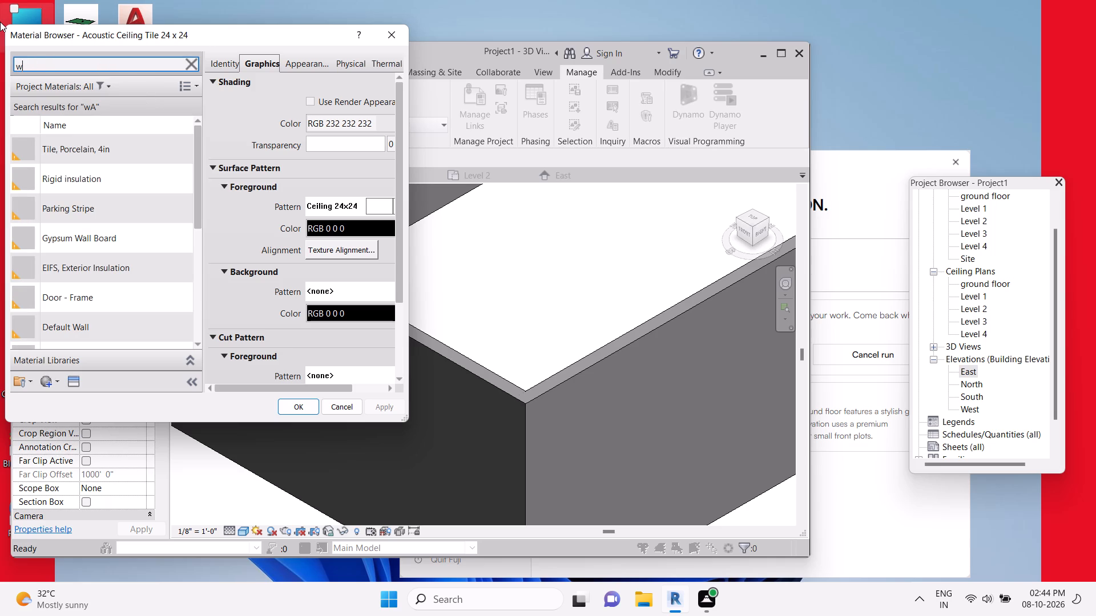
key("a")
type("LL")
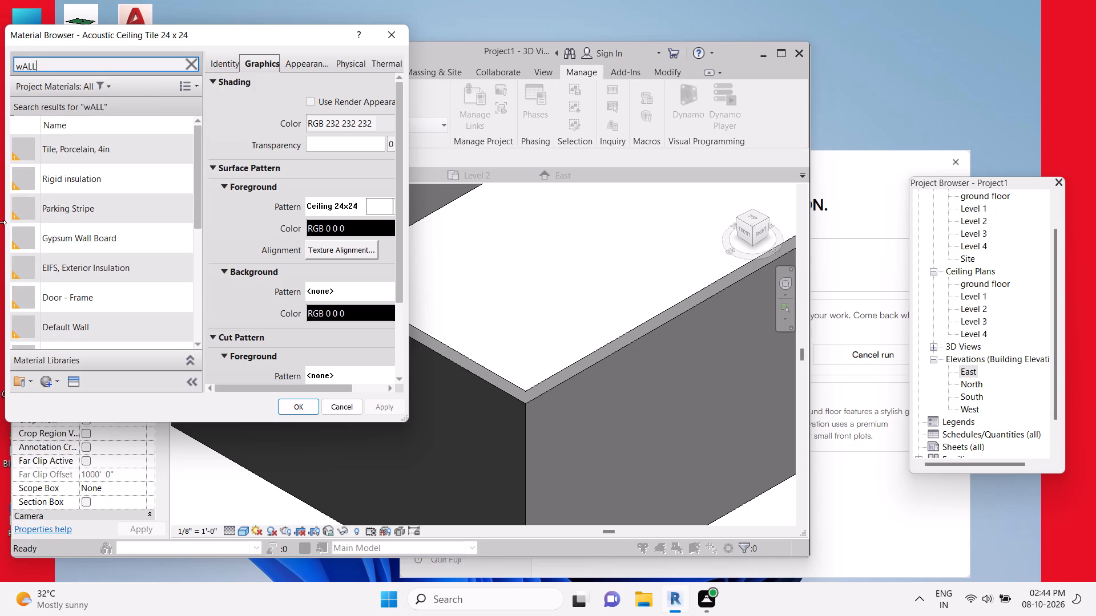
key("BackSpace")
key("BackSpace")
key("BackSpace")
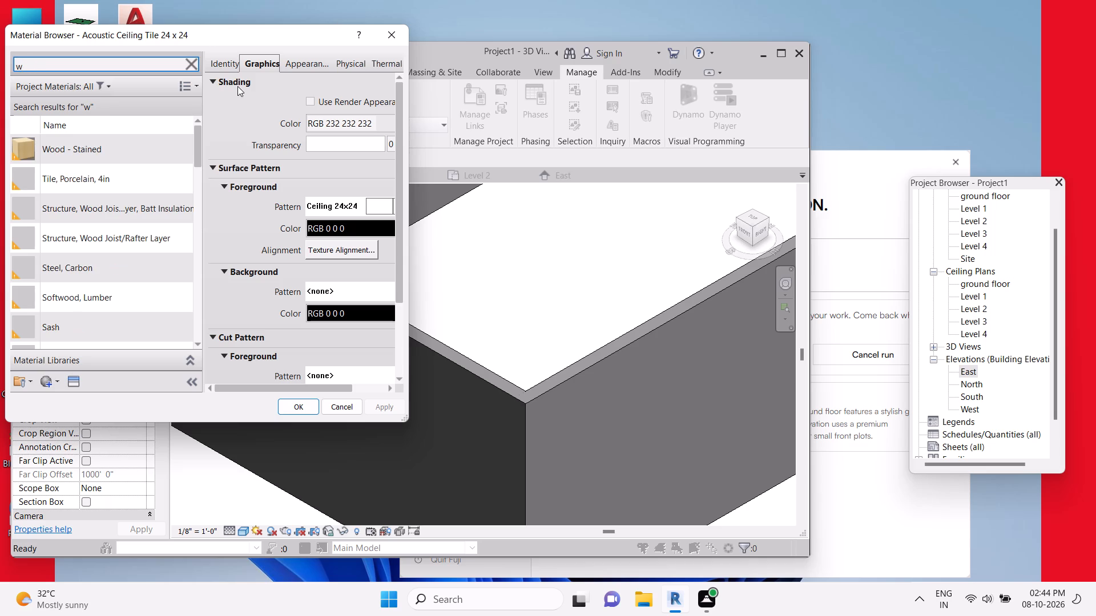
Create a new project material.
left_click(52, 382)
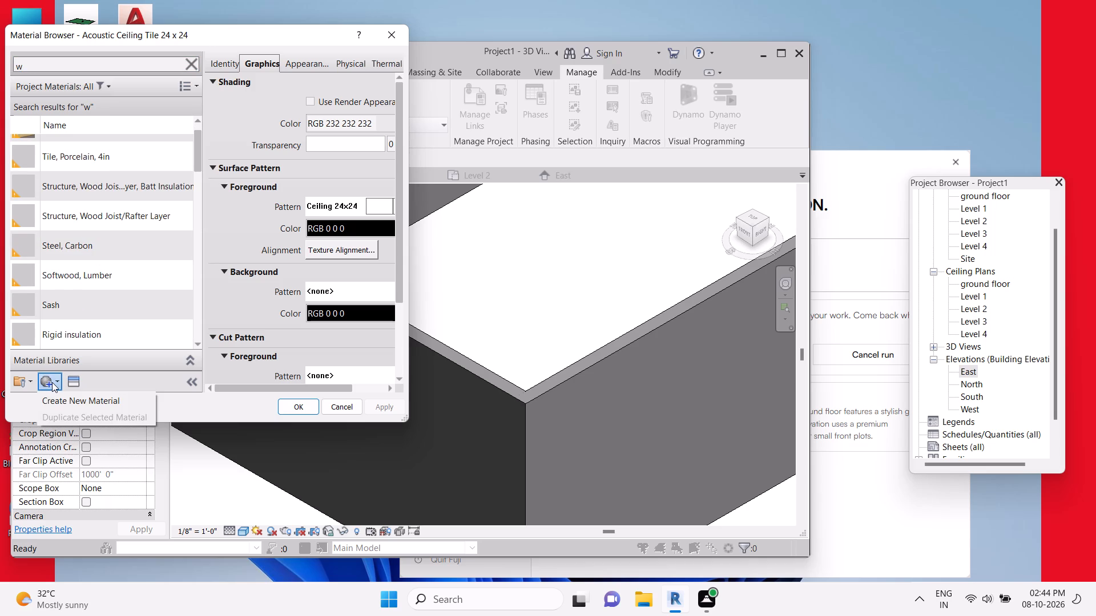
left_click(54, 380)
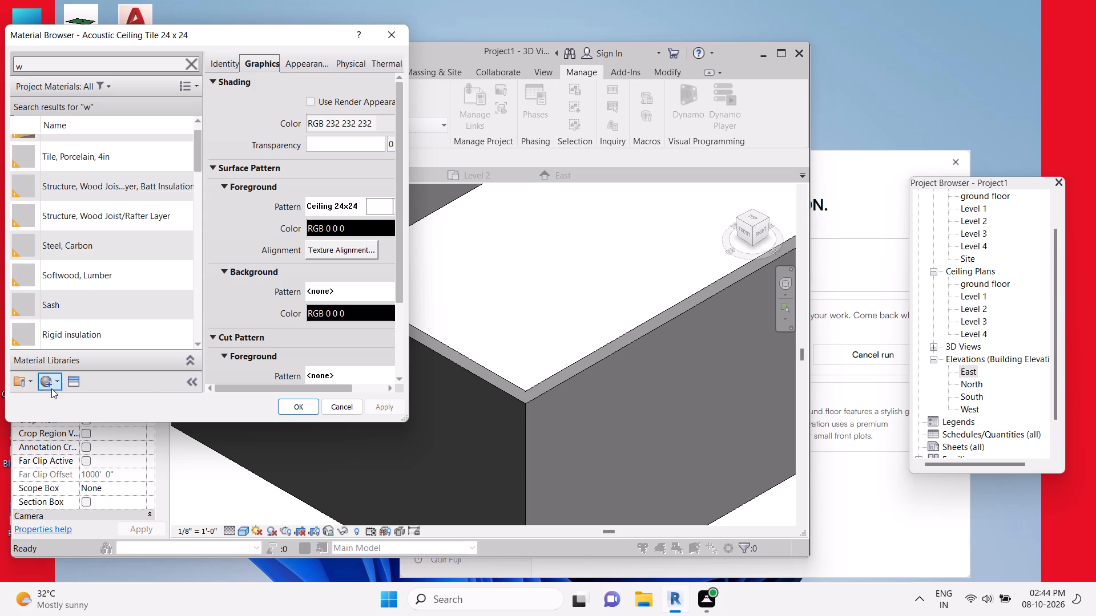
left_click(51, 384)
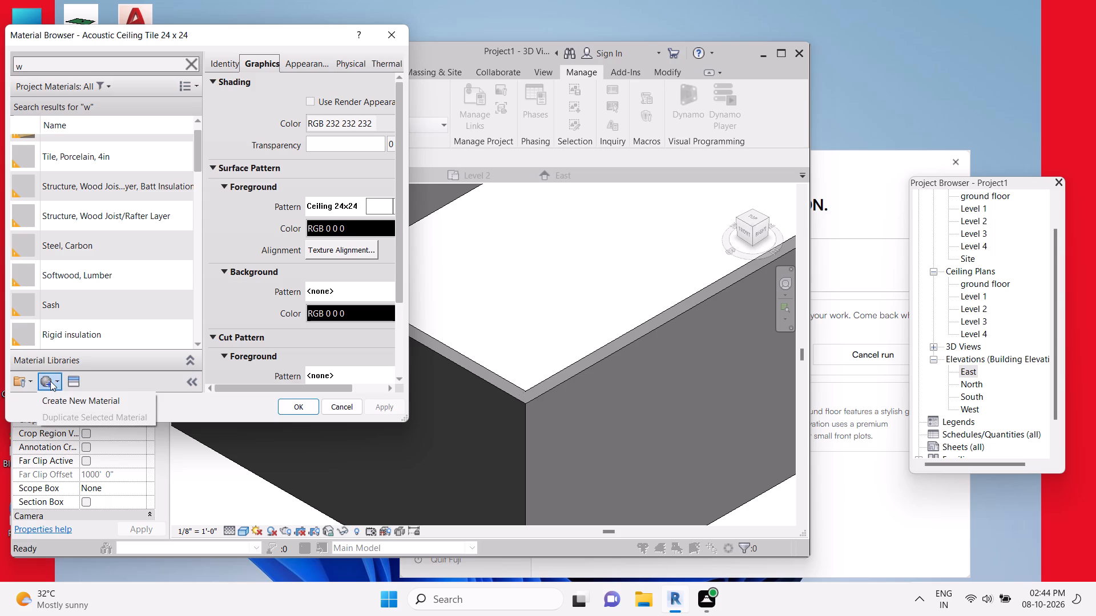
left_click(45, 385)
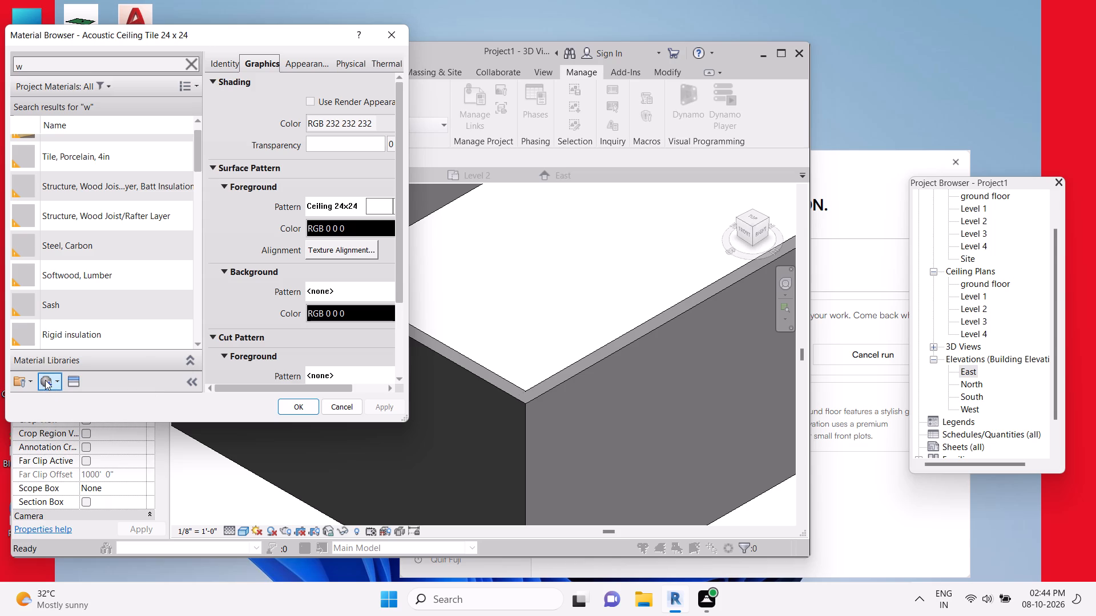
left_click(45, 380)
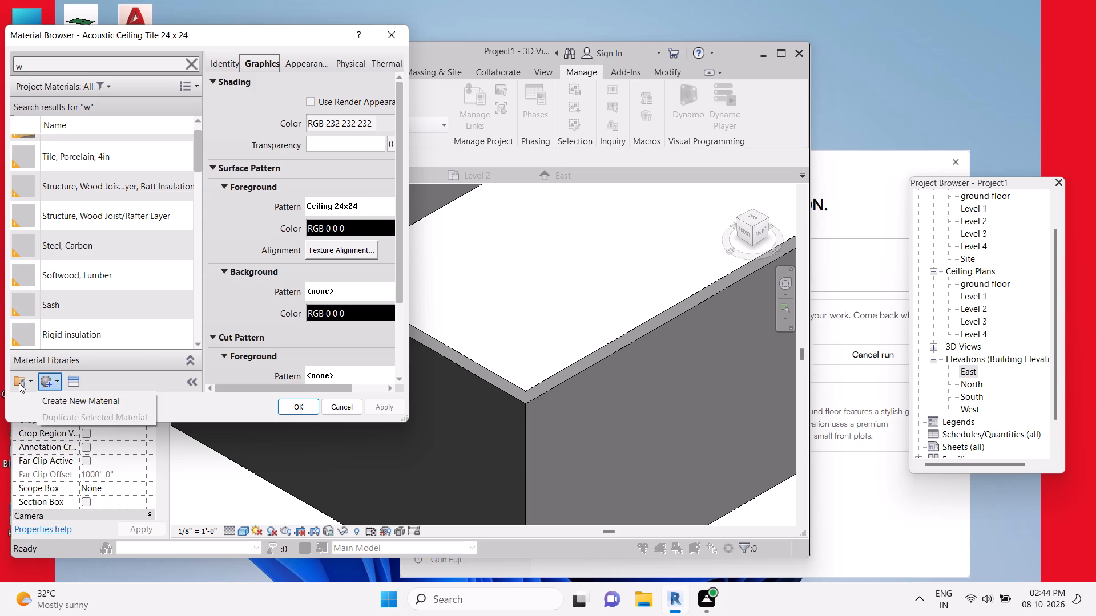
left_click(27, 383)
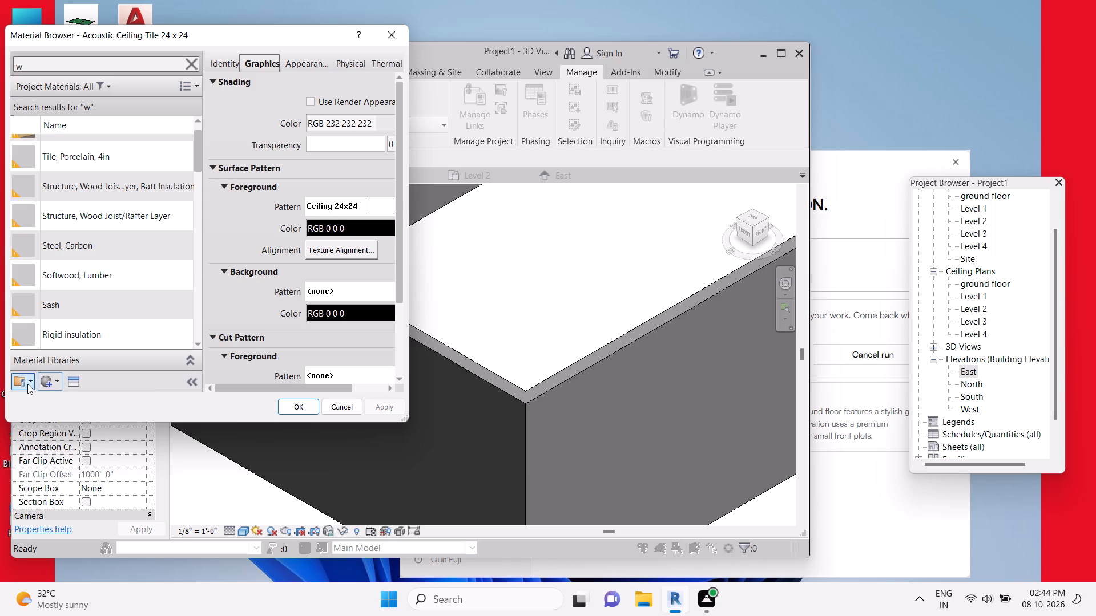
left_click(27, 380)
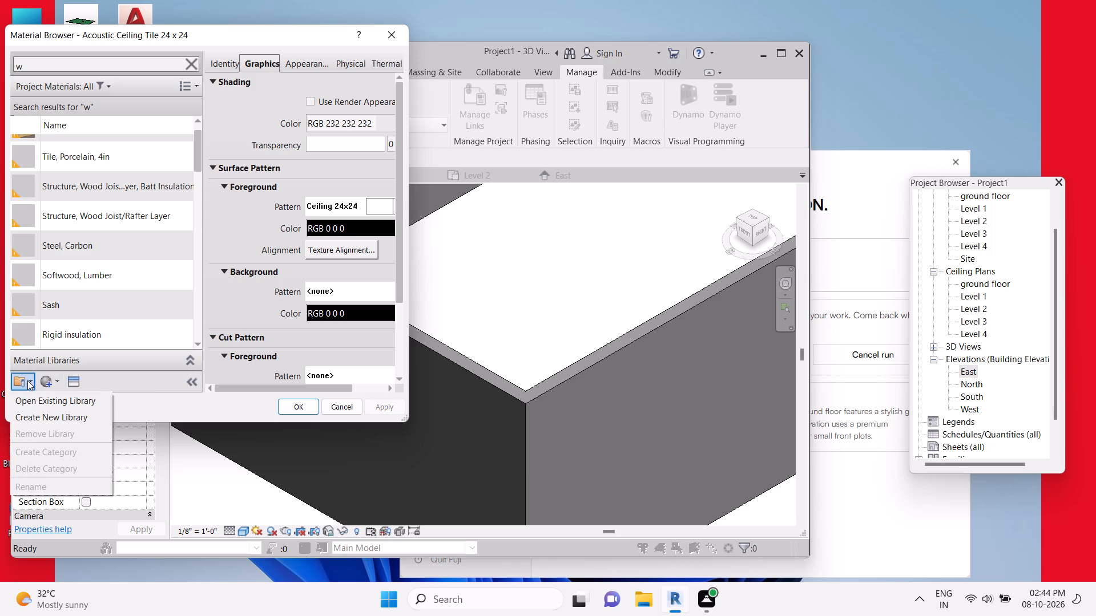
left_click(53, 385)
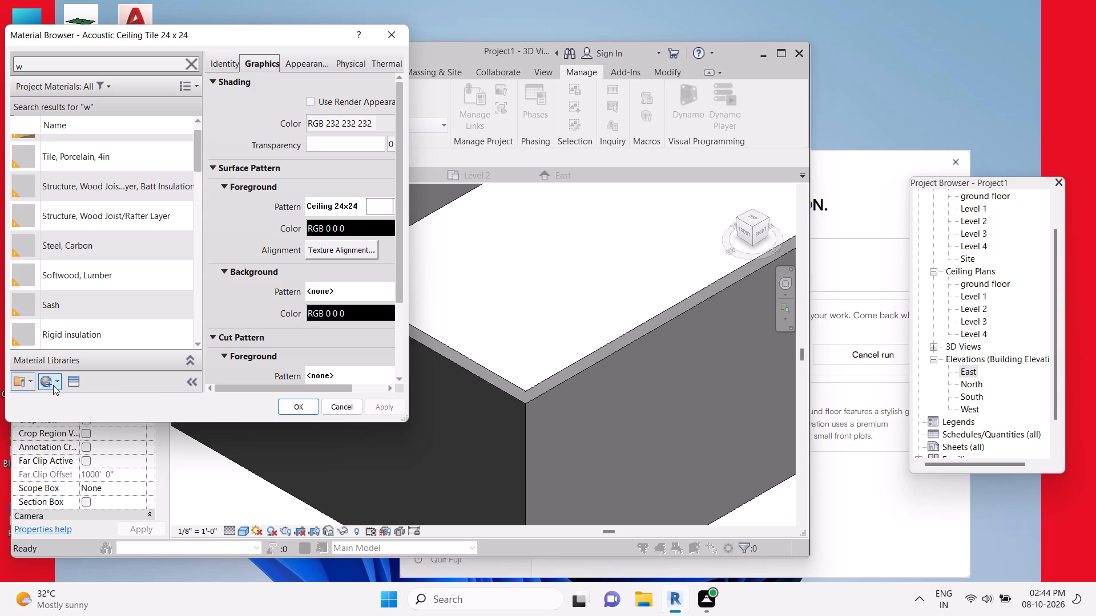
left_click(57, 376)
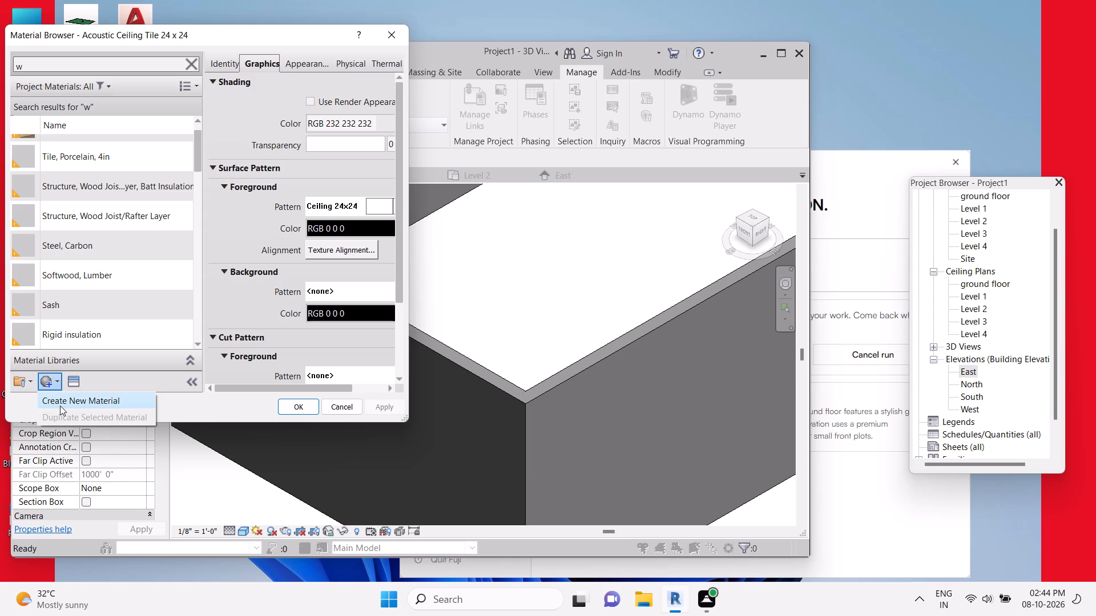
left_click(60, 406)
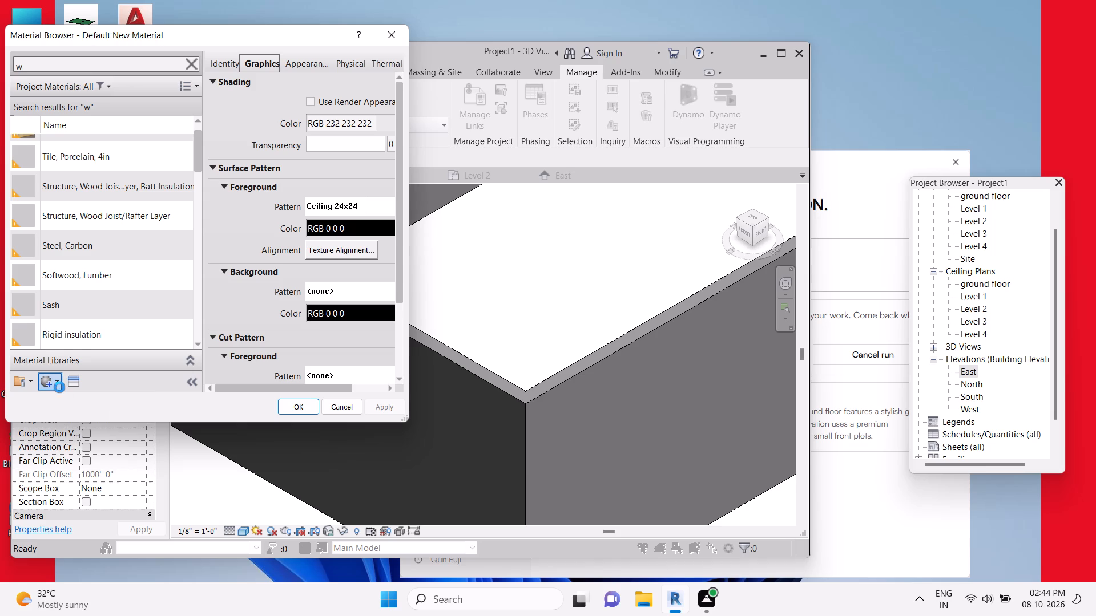
Select the Asphalt Shingle material, rename it as WALL and accept the material changes.
left_click(142, 218)
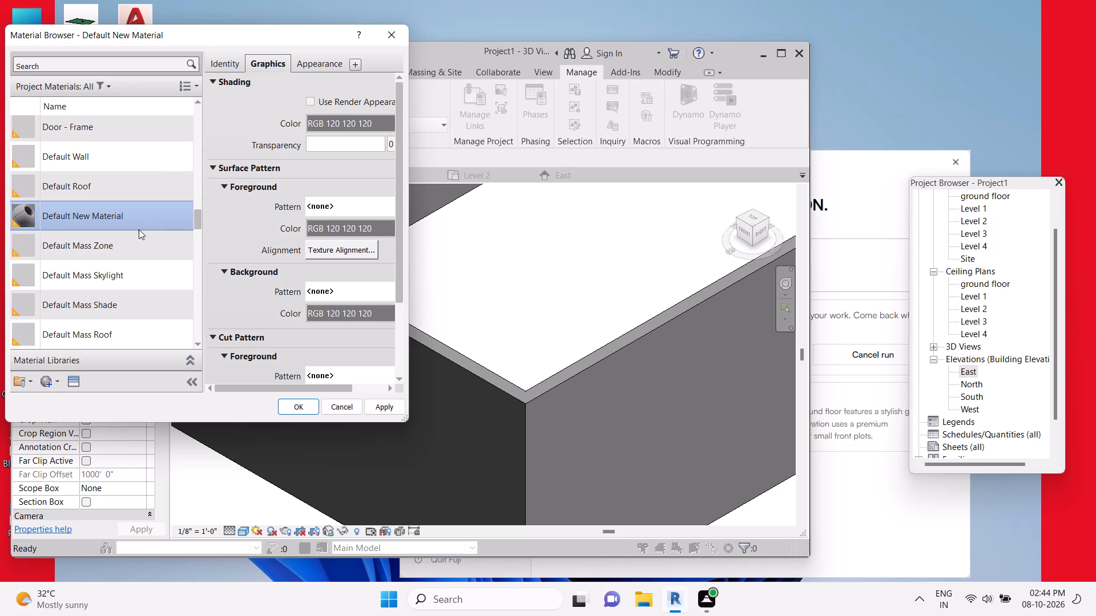
key("w")
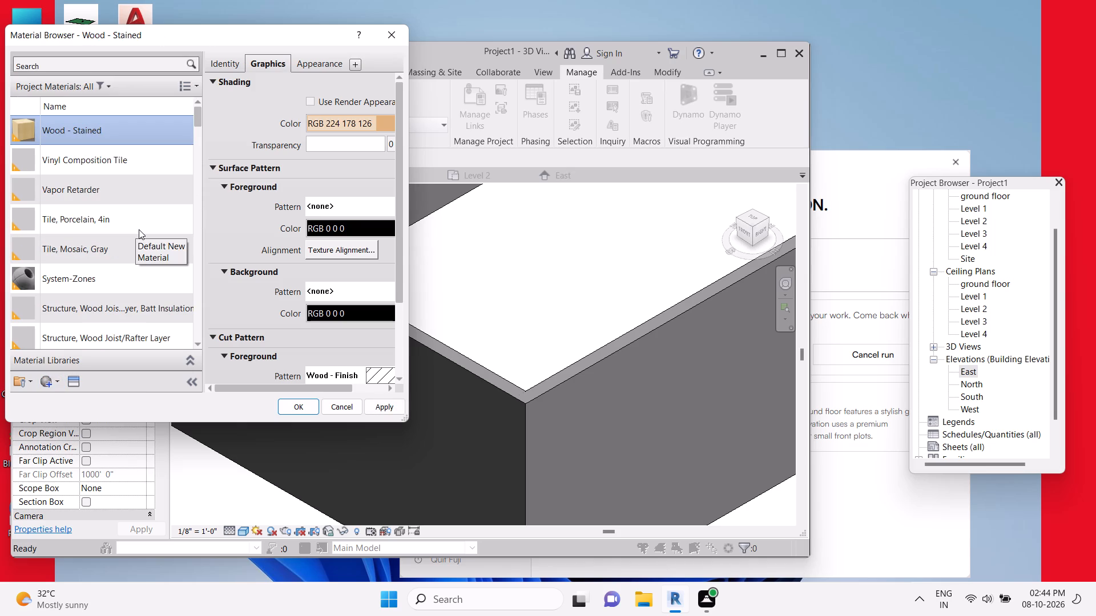
key("a")
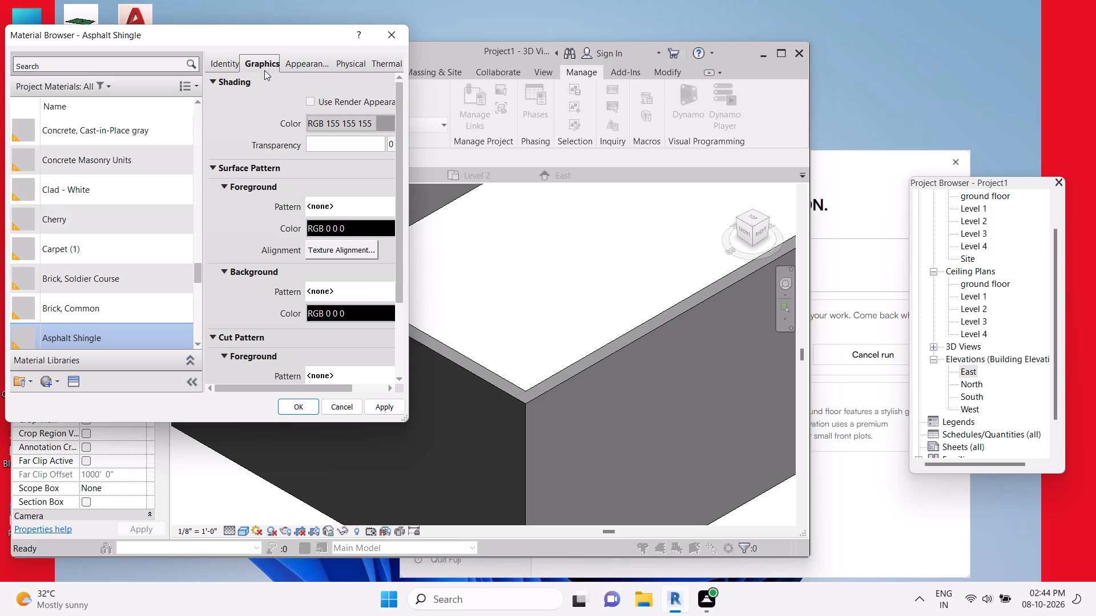
left_click(226, 60)
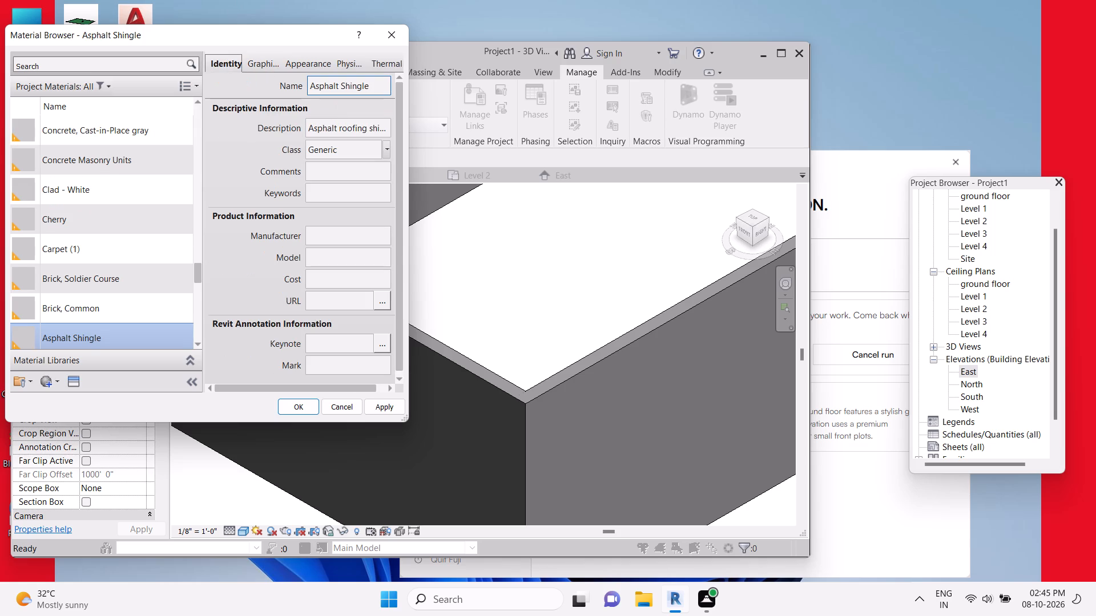
key("w")
left_click(351, 84)
key("BackSpace")
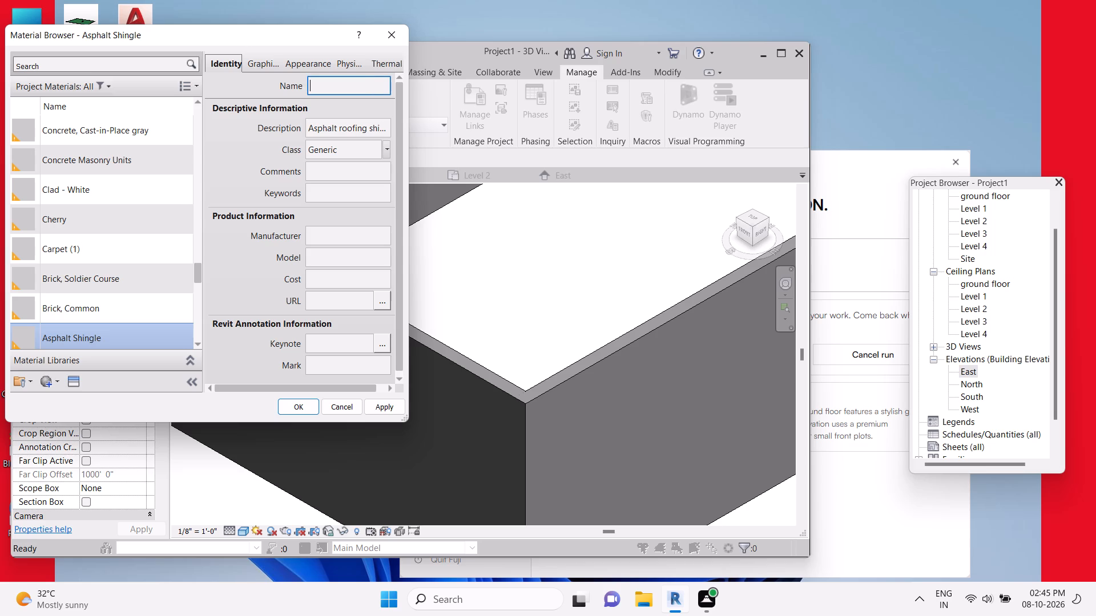
type("WA")
key("l")
key("l")
left_click(300, 412)
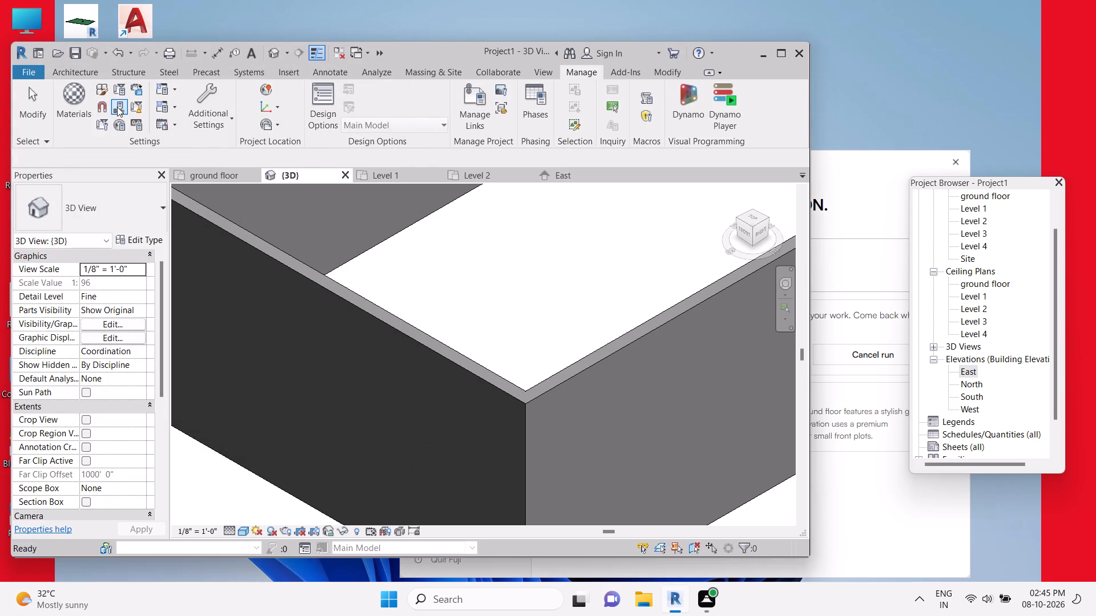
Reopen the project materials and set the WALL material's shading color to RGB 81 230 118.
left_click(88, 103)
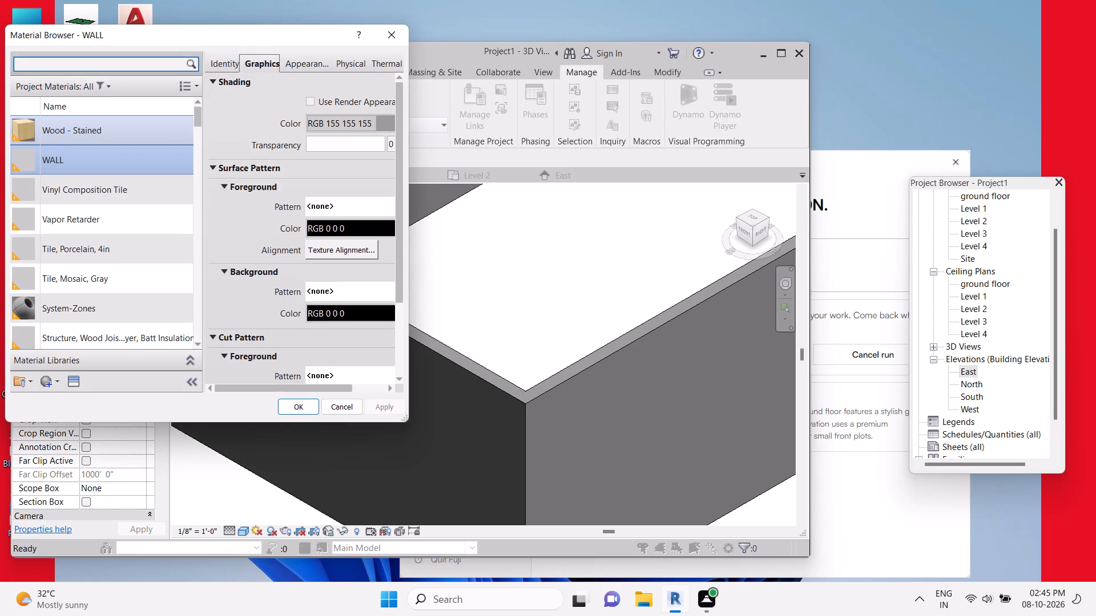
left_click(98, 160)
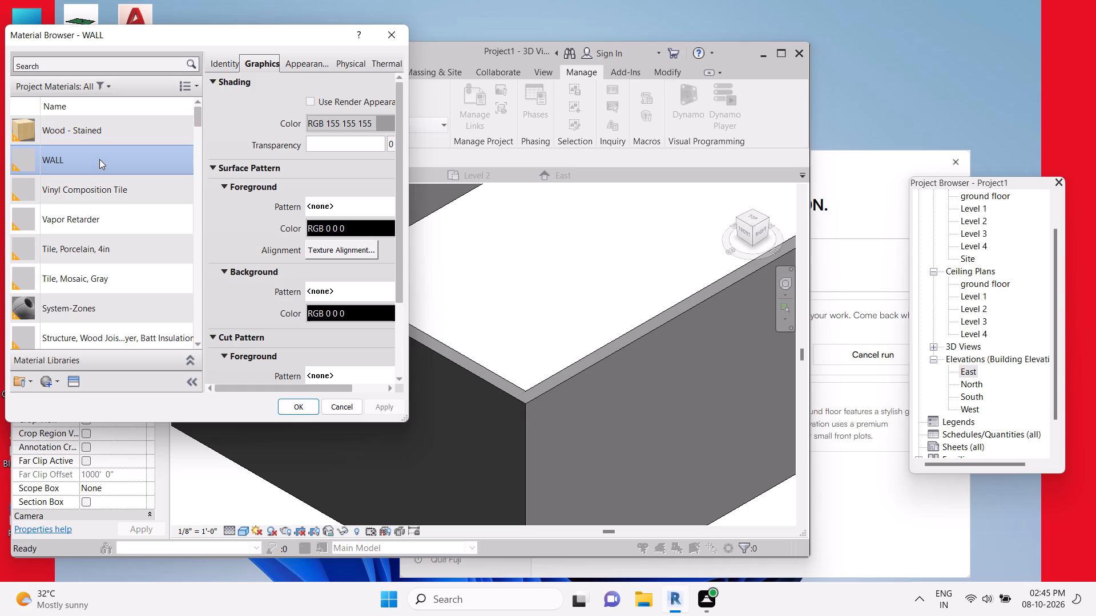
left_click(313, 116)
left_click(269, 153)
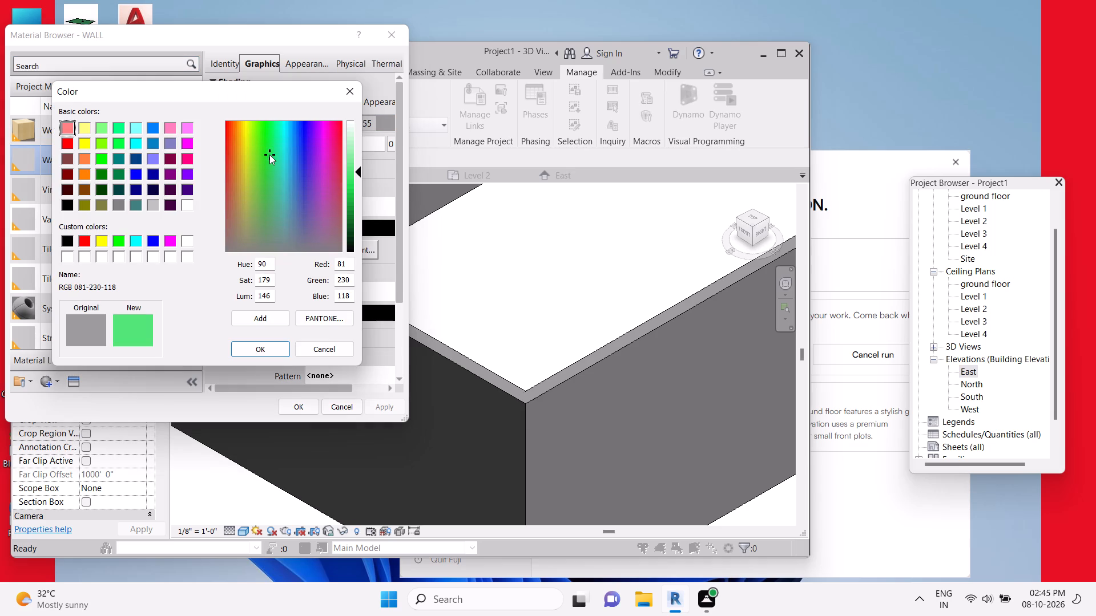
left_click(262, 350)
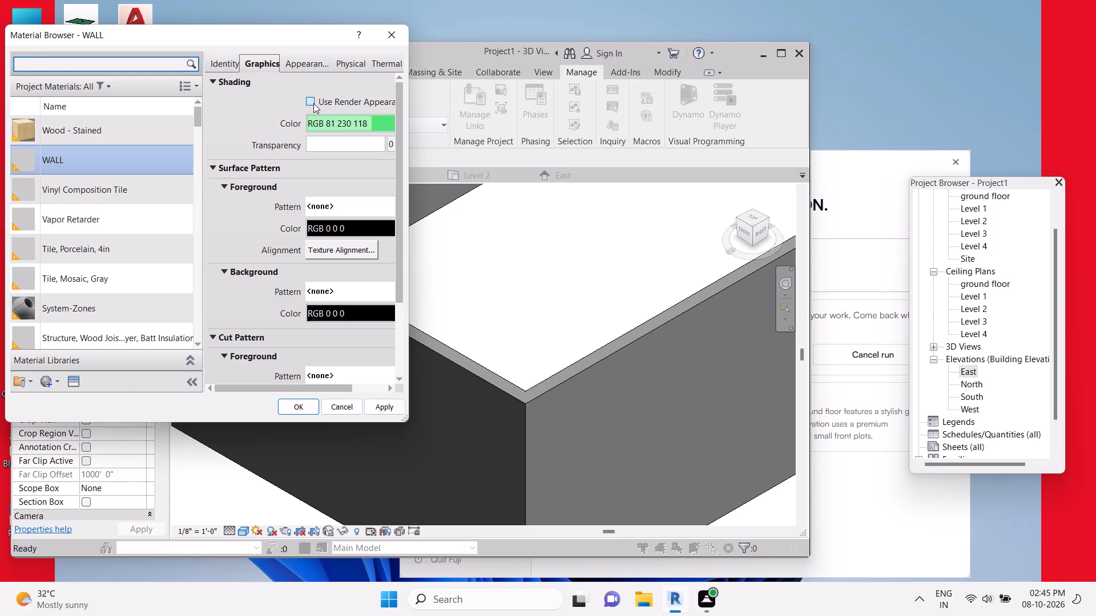
Make the WALL material's shading use its render appearance and apply the change.
left_click(313, 103)
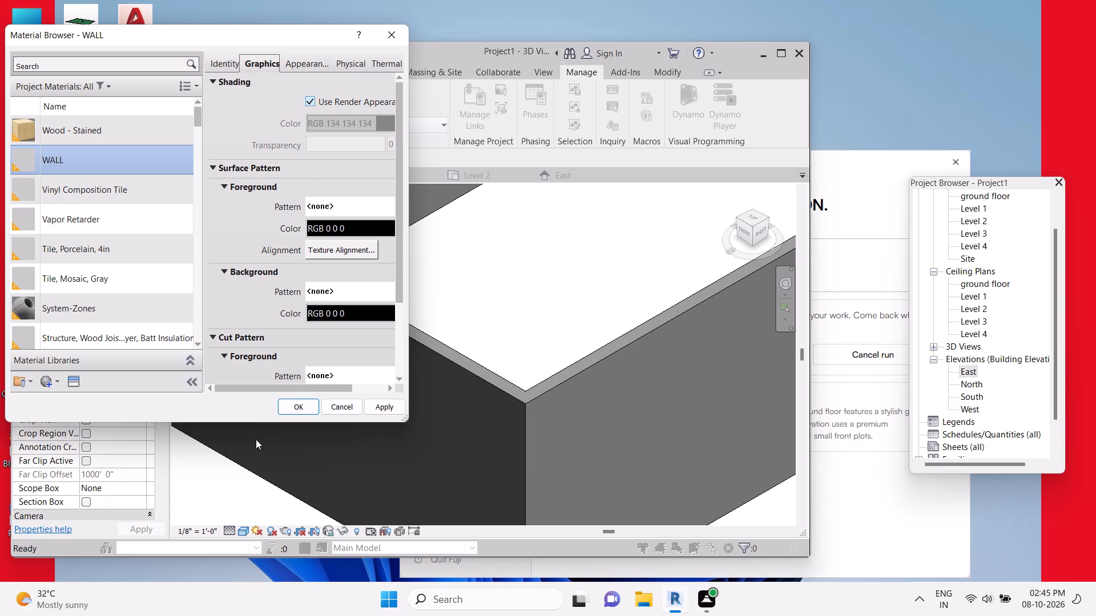
left_click(387, 407)
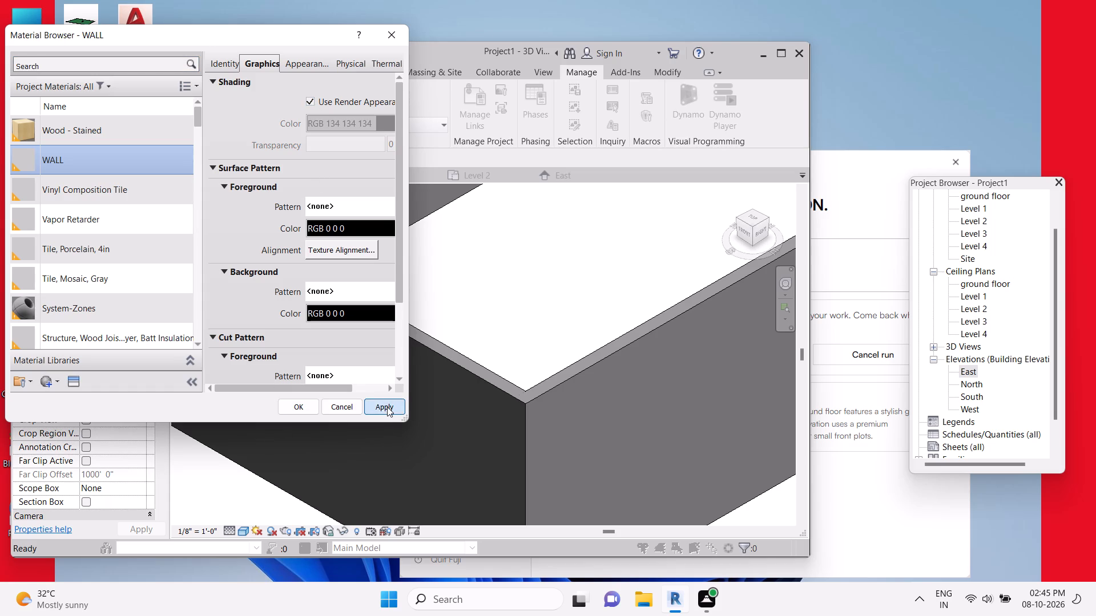
left_click(303, 410)
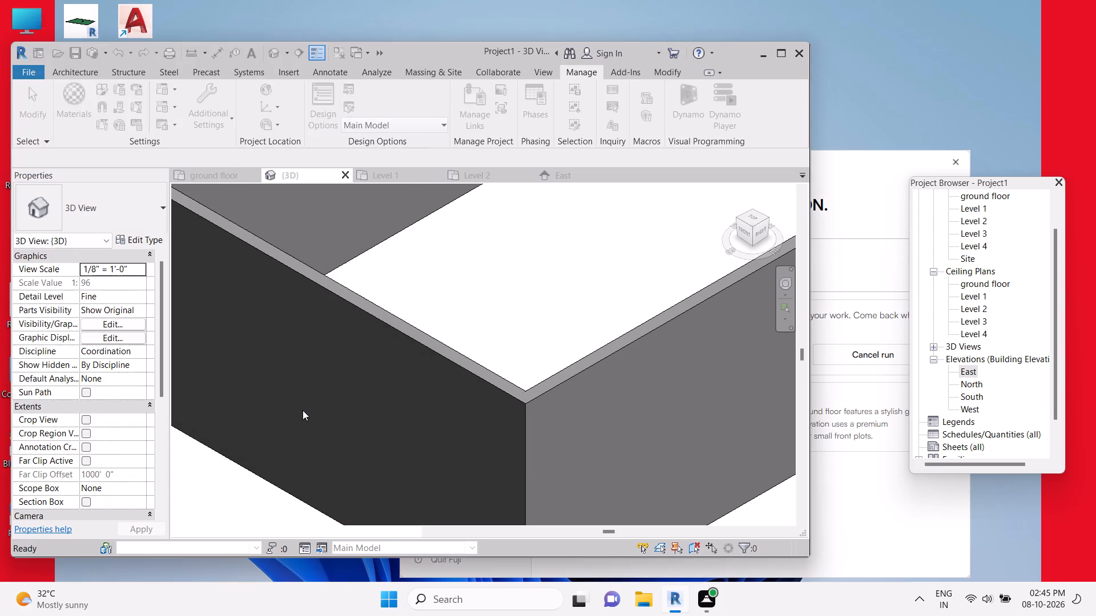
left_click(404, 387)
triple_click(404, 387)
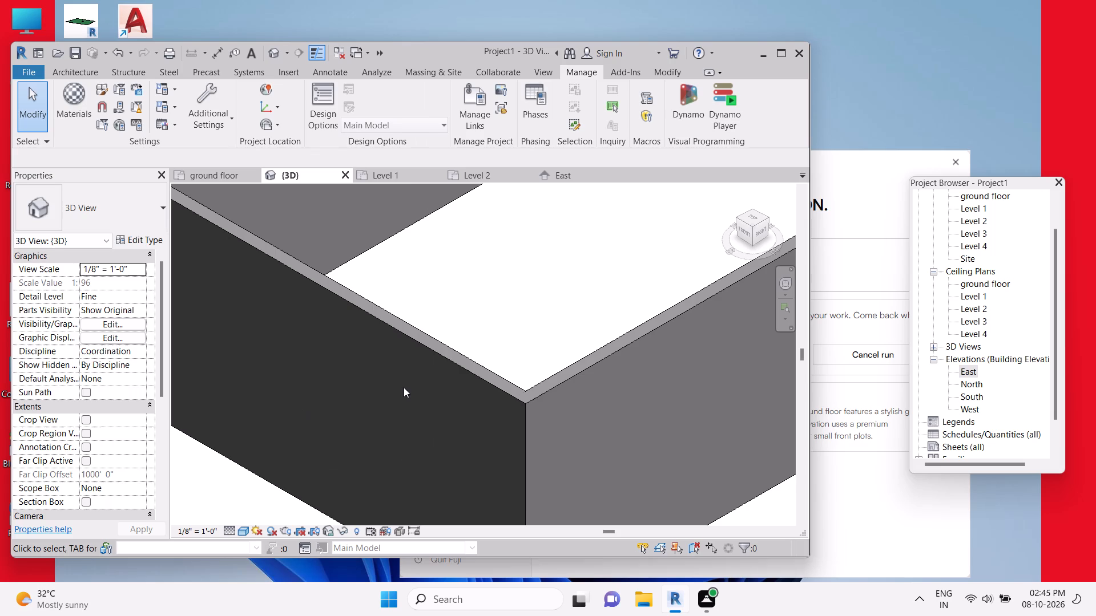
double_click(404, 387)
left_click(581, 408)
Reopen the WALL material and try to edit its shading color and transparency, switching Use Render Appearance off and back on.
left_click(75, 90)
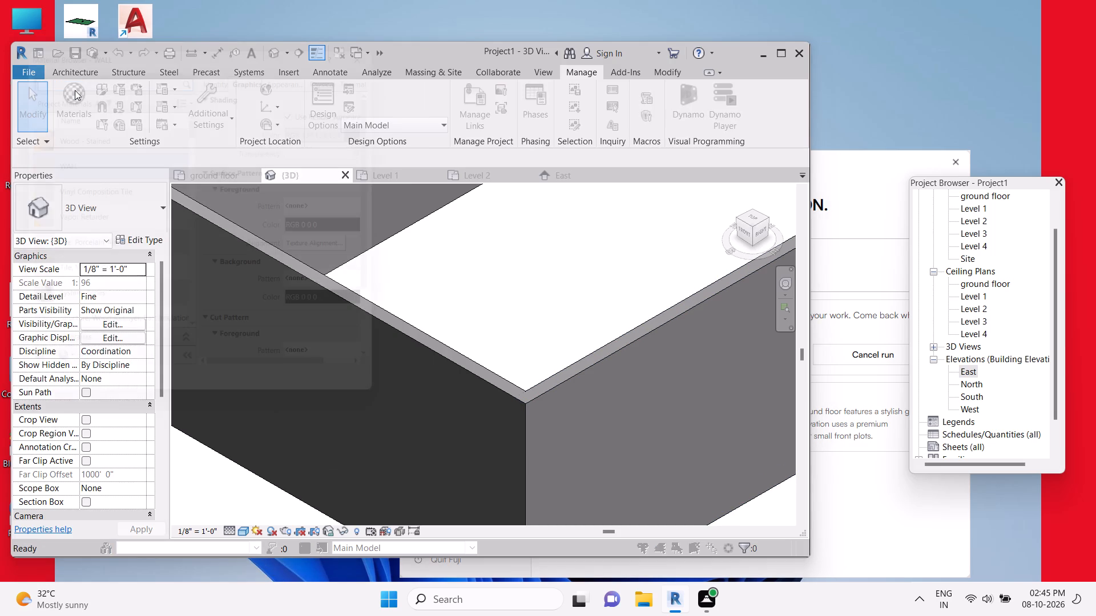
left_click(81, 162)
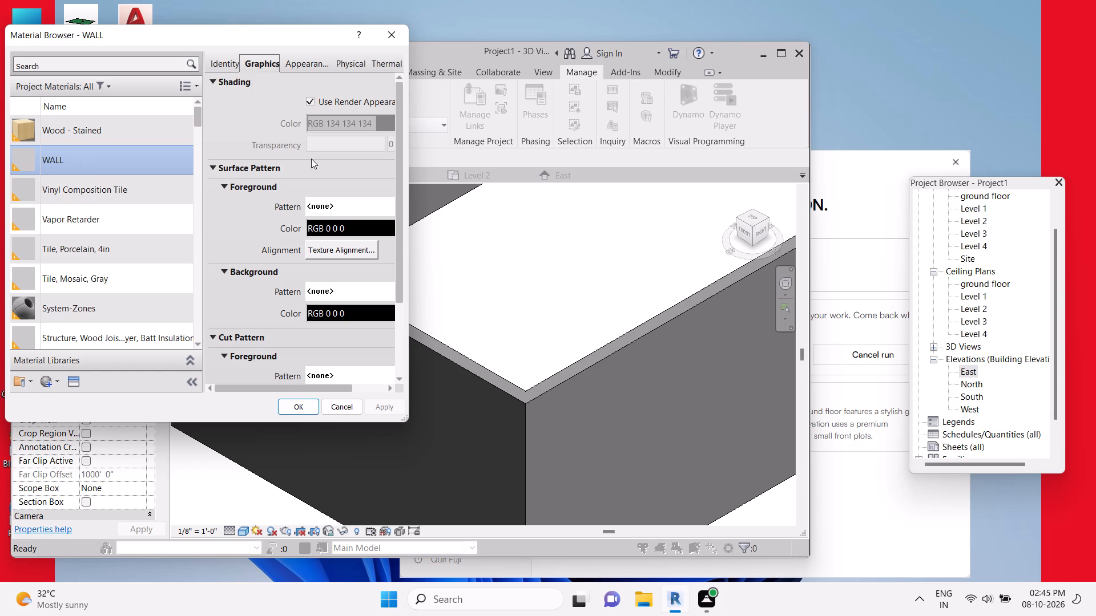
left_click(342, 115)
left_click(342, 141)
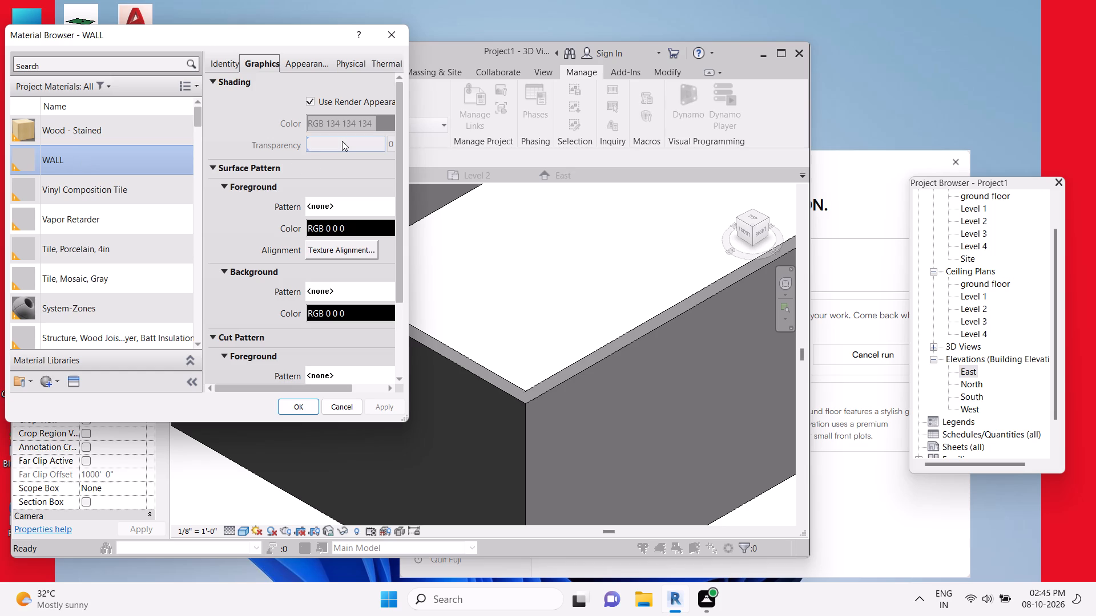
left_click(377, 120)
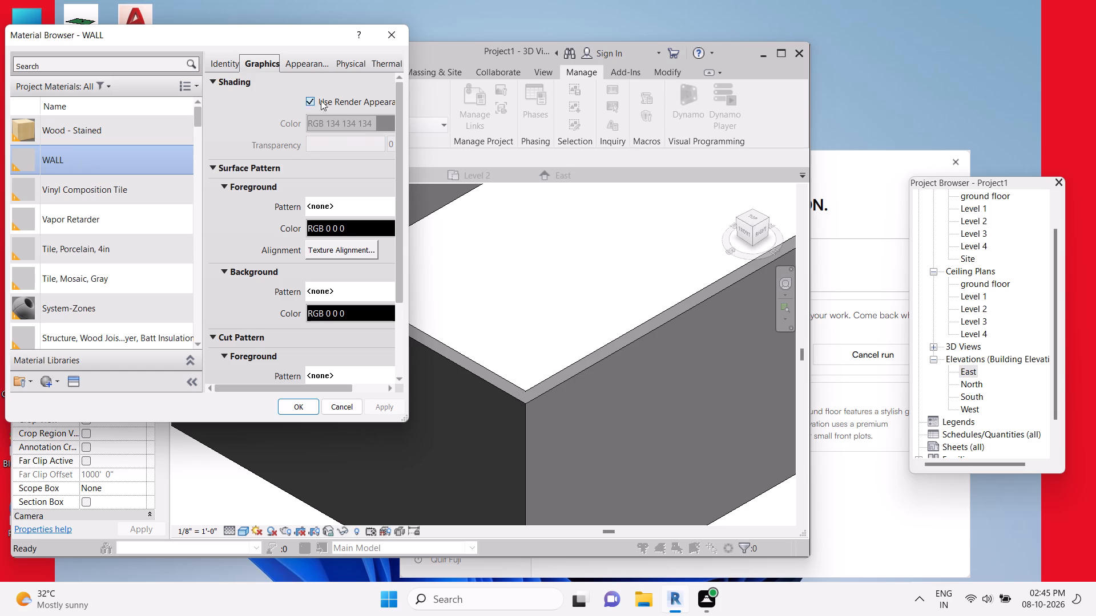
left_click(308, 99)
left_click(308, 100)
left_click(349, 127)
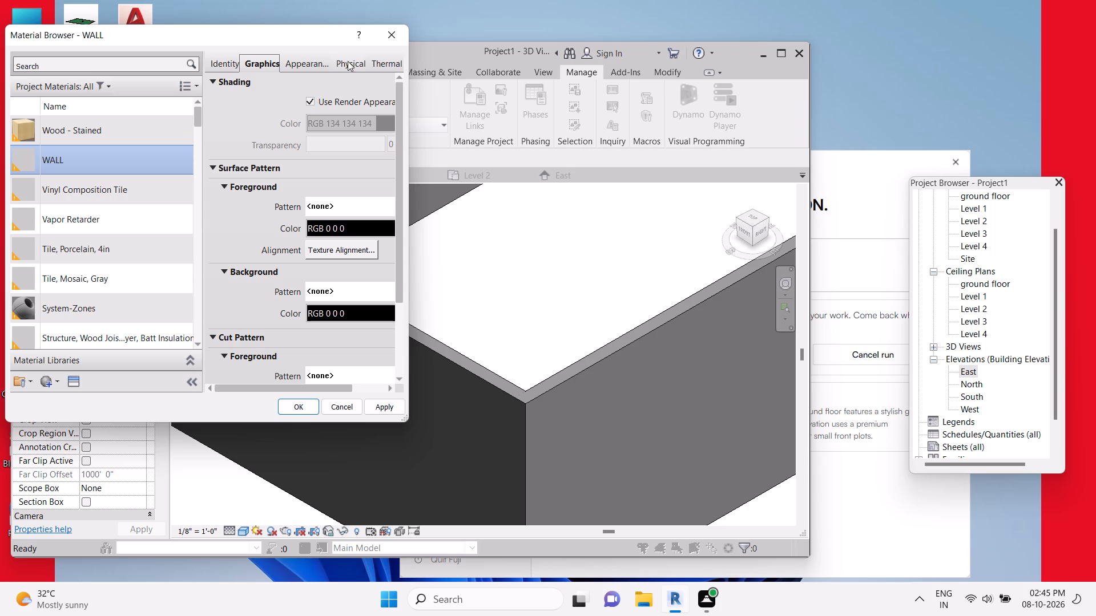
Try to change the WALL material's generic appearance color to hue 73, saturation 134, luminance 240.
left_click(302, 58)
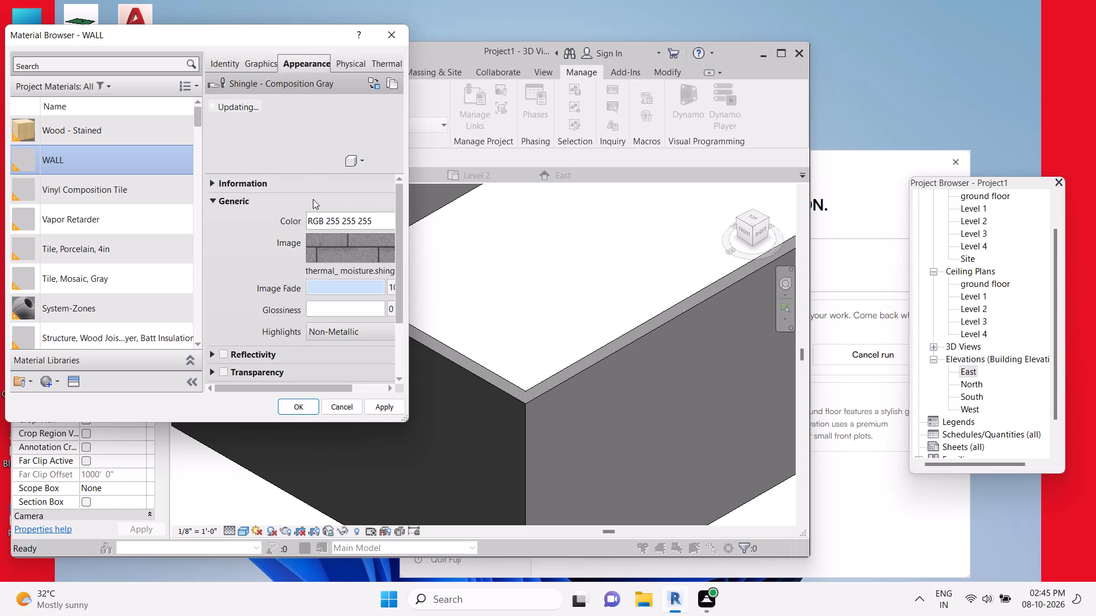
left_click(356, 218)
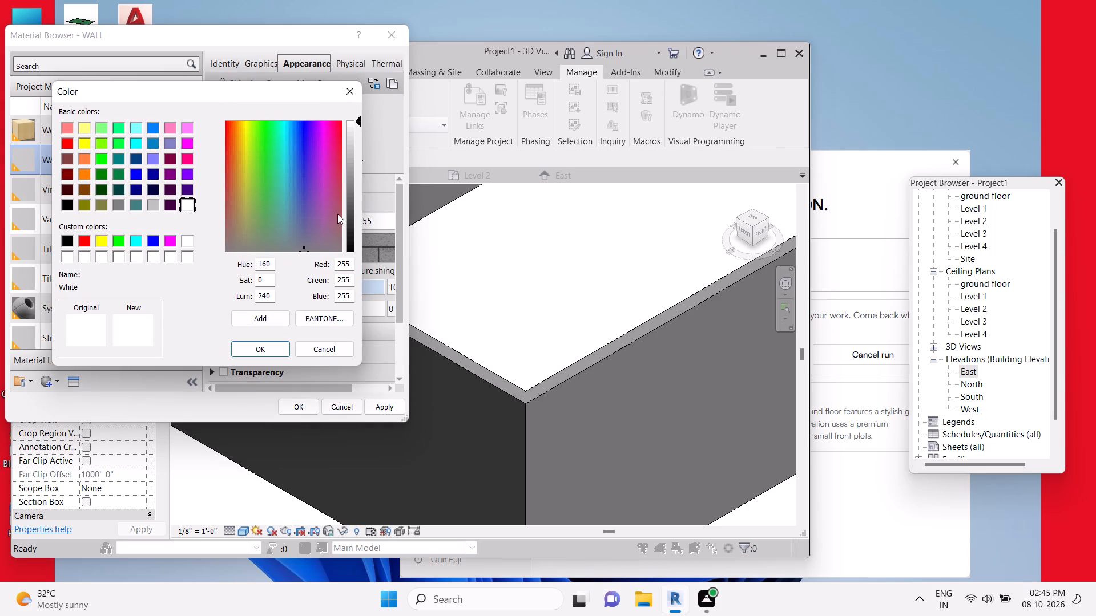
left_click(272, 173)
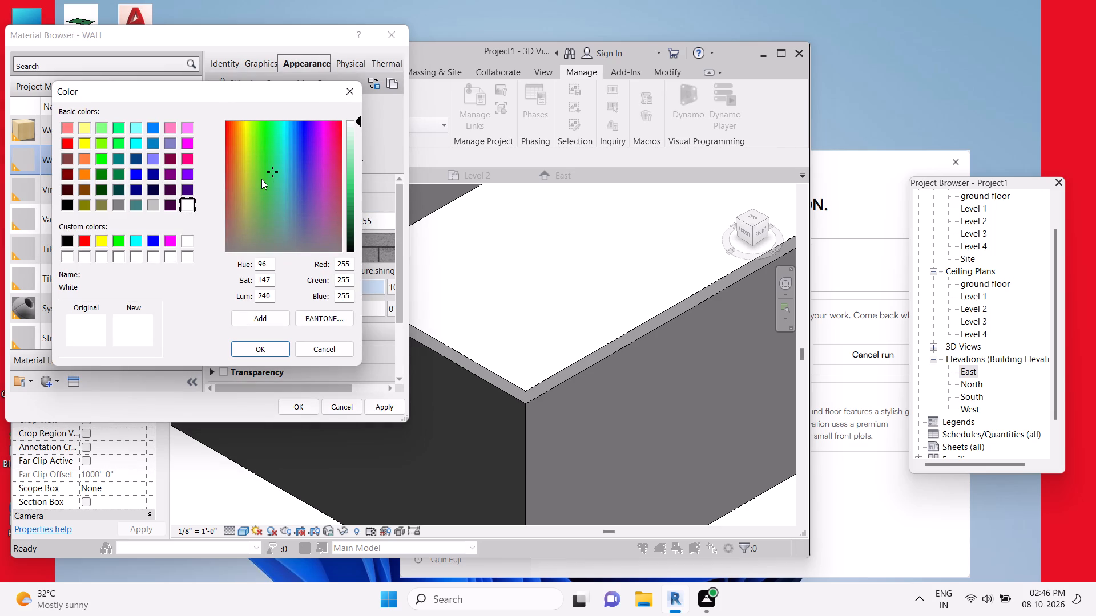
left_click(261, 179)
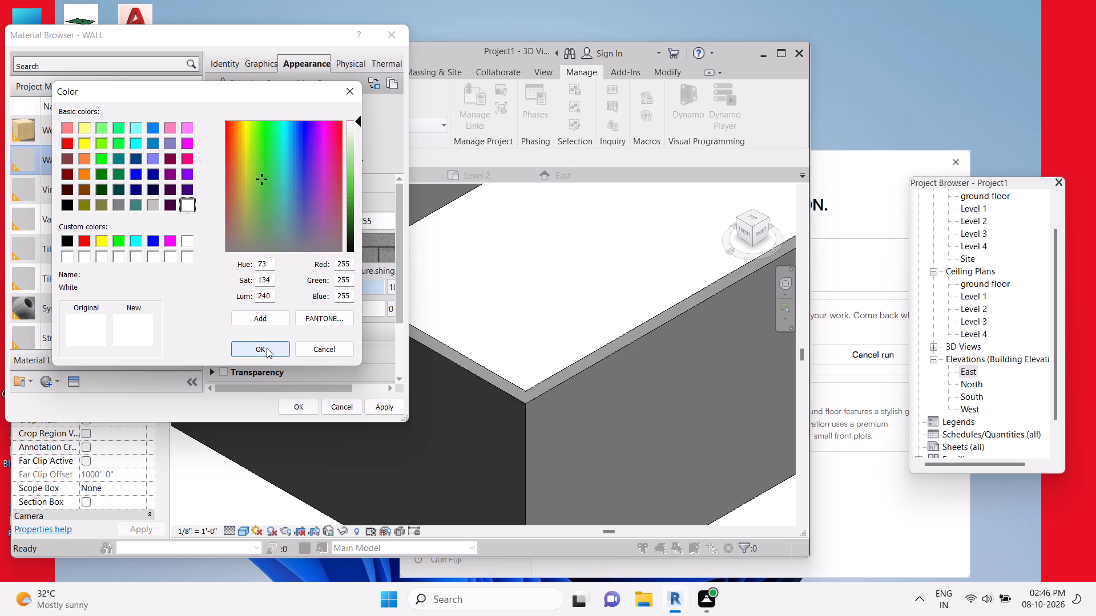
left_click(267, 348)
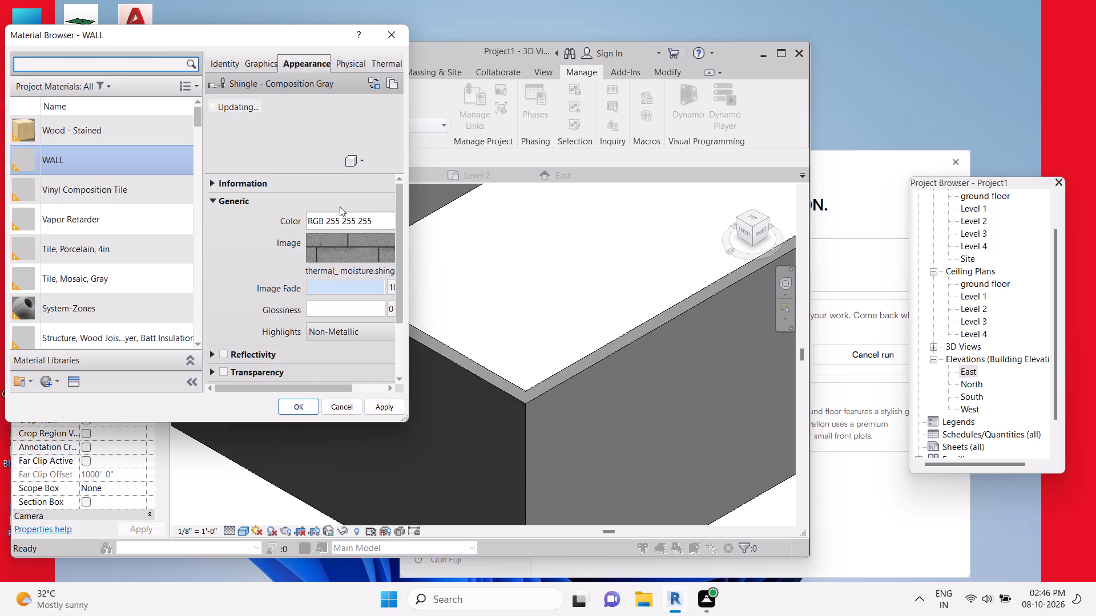
Inspect the WALL appearance's shingle image in the Texture Editor, close it, and apply and accept the material settings.
left_click(340, 239)
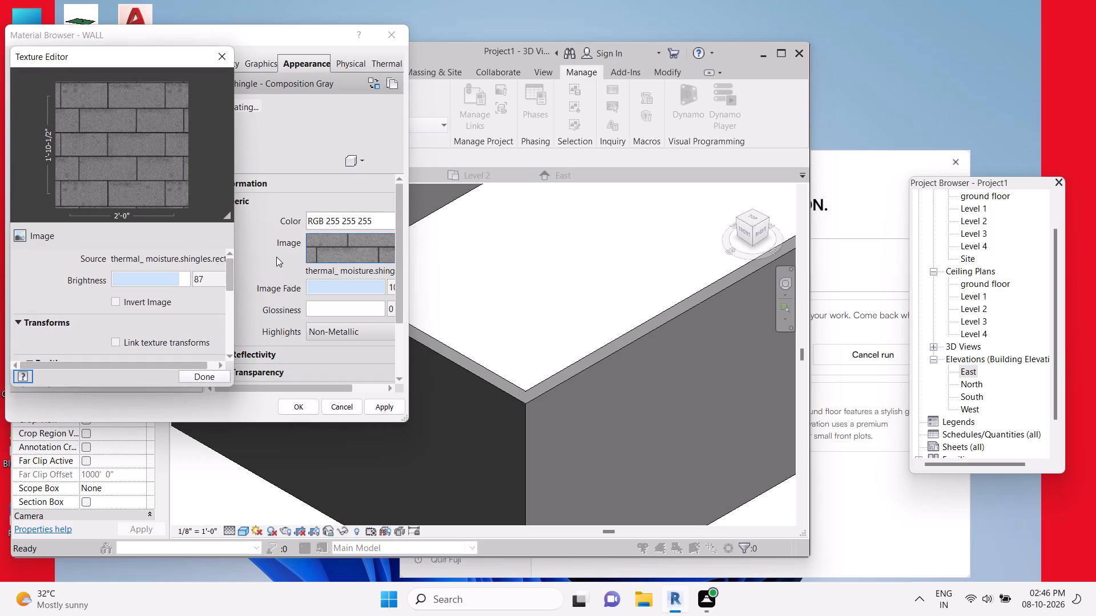
left_click_drag(331, 238, 340, 241)
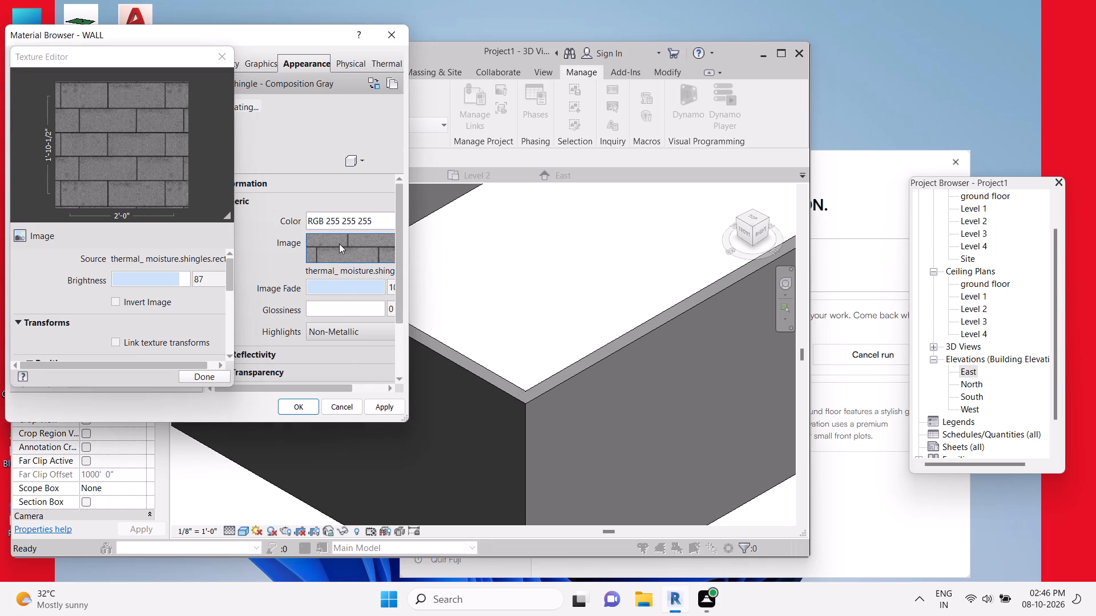
left_click(264, 242)
left_click(225, 60)
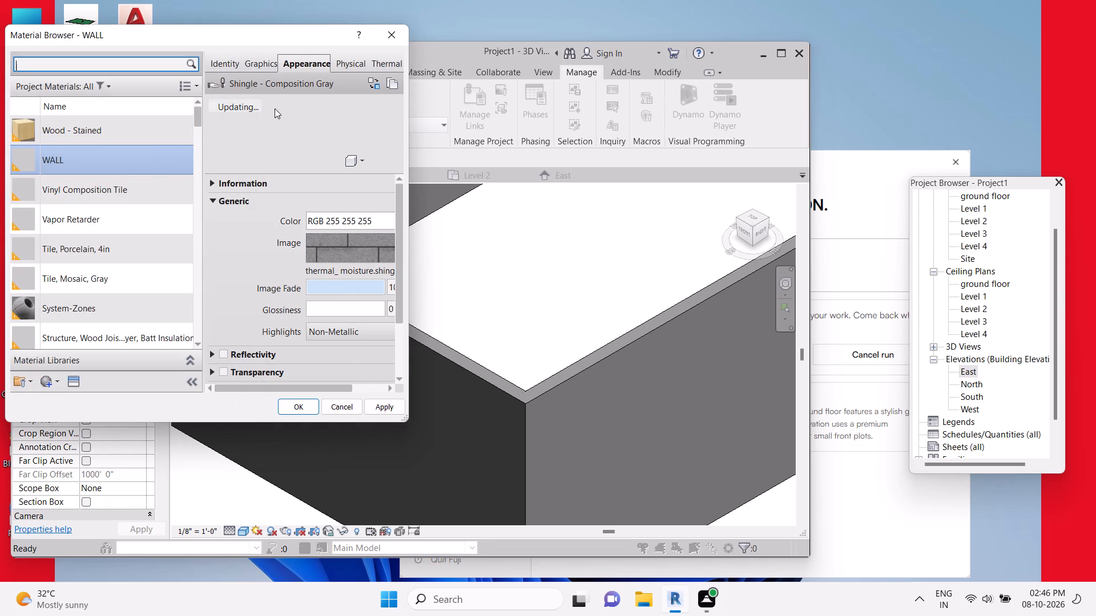
left_click(386, 413)
left_click(296, 402)
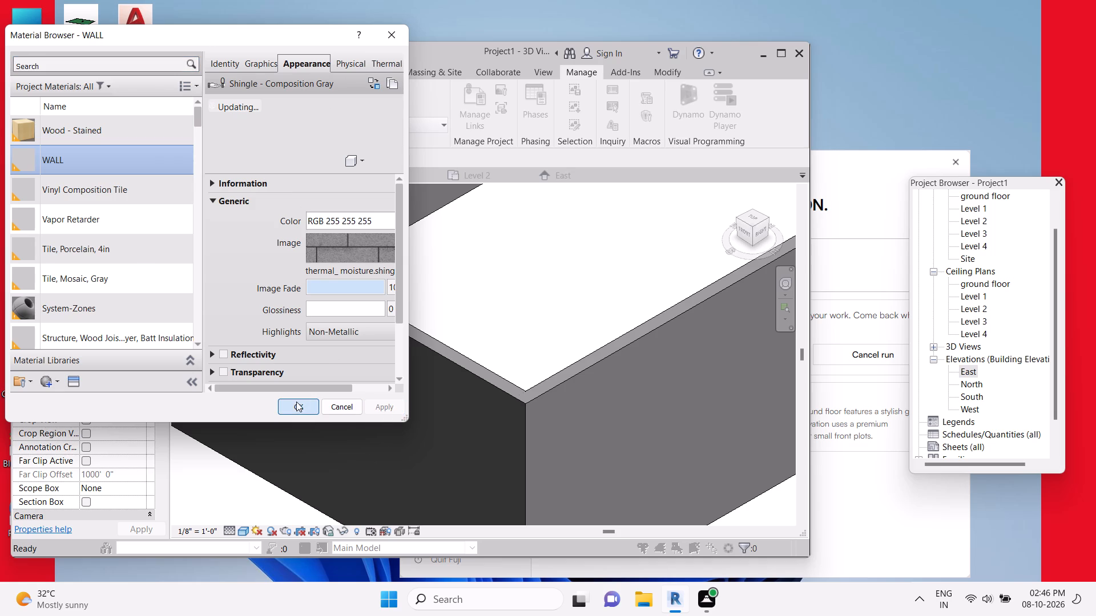
left_click(337, 413)
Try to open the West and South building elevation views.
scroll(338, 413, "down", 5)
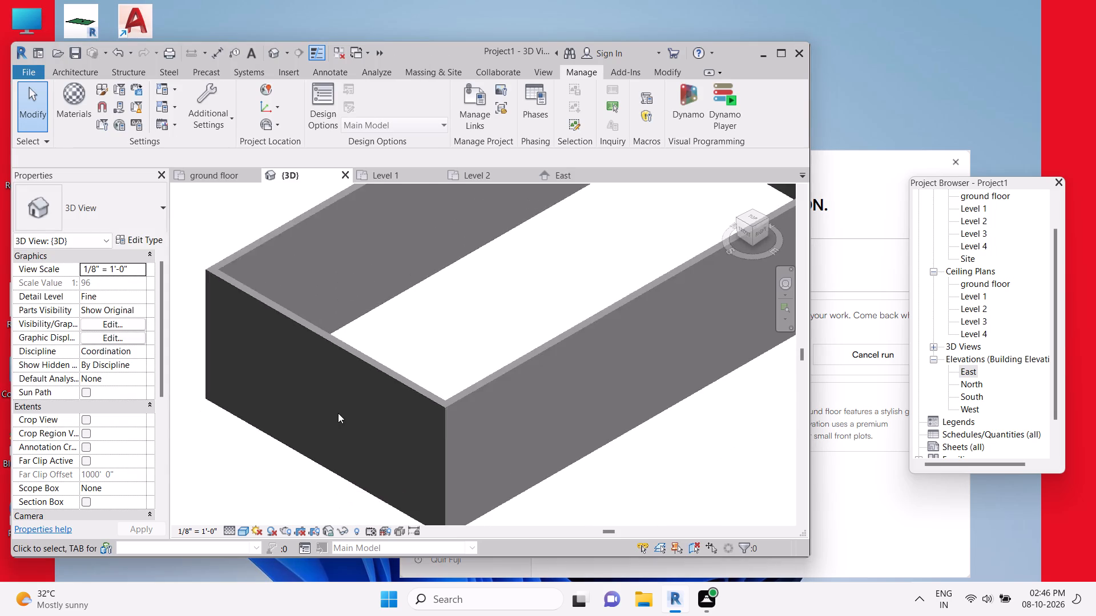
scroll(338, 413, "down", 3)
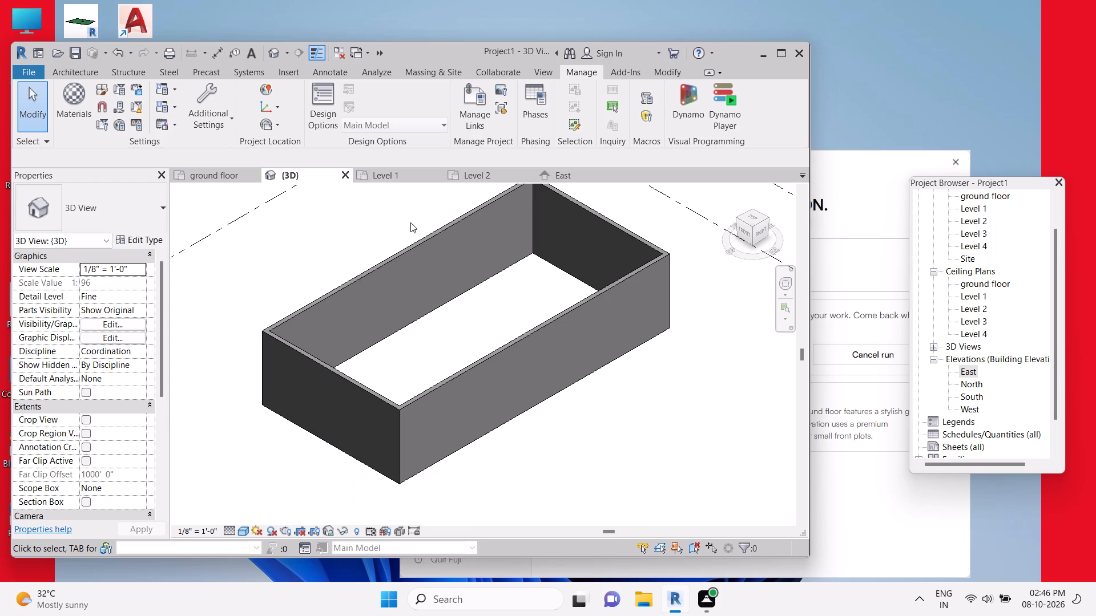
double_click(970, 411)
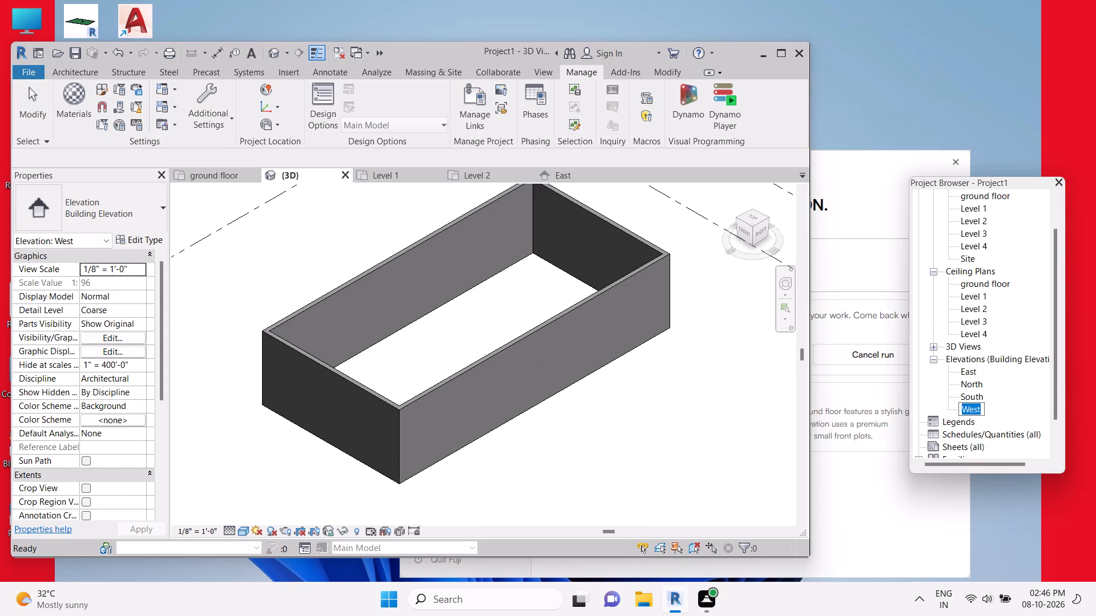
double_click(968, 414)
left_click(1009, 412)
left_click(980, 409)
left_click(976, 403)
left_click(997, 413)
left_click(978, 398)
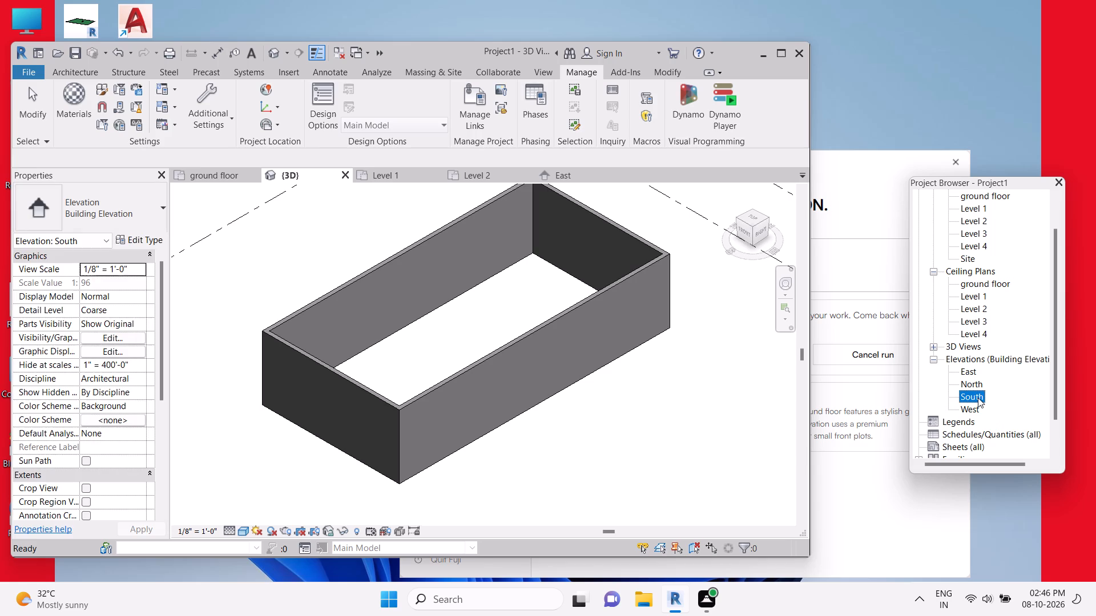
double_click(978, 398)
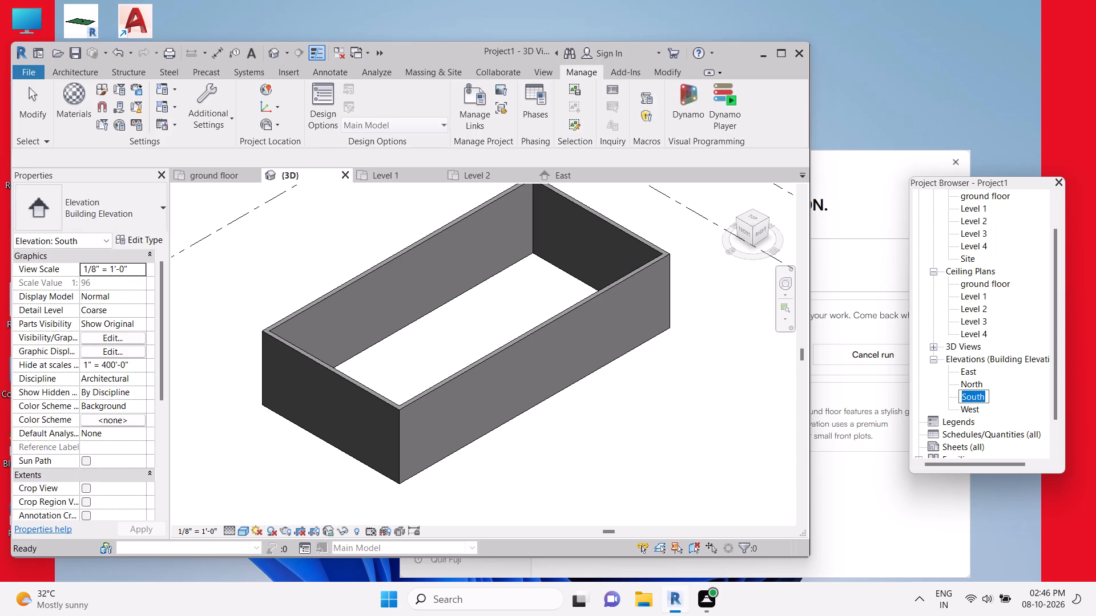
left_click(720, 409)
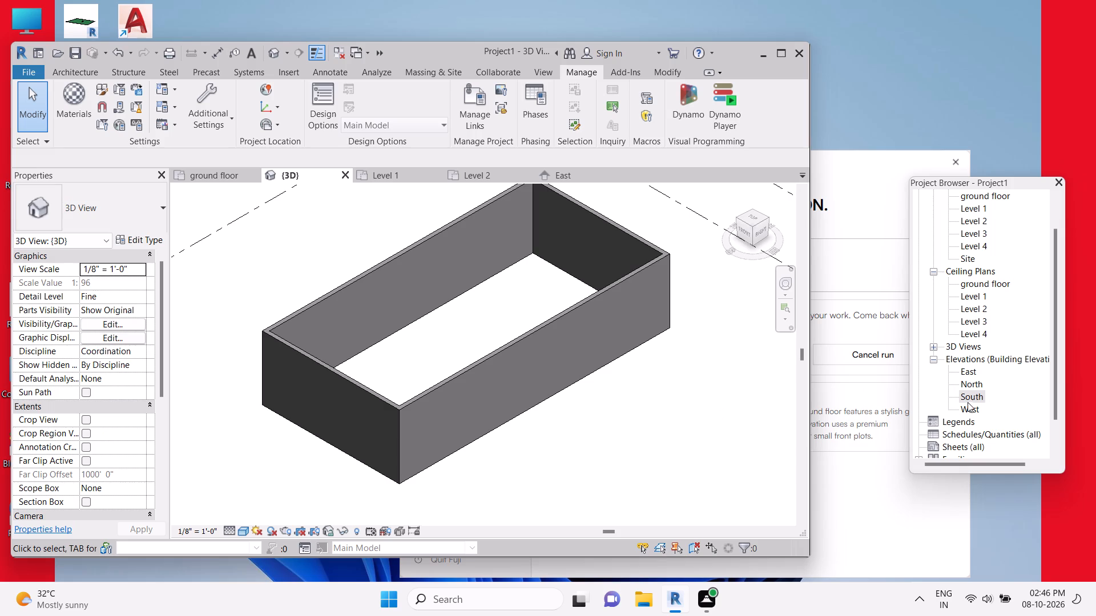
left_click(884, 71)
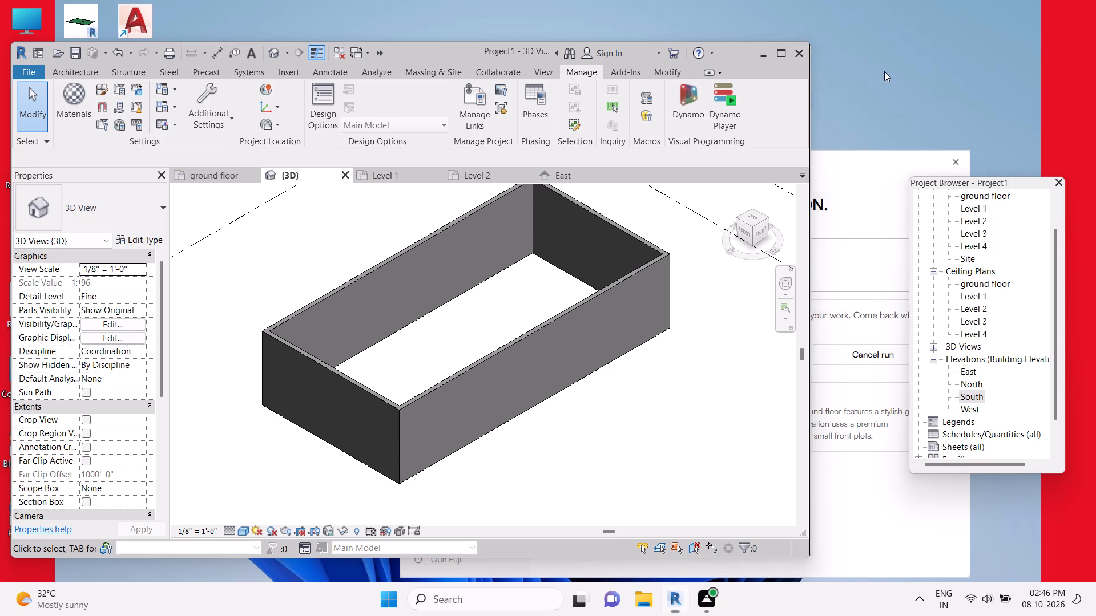
Open the North, South, West and East elevations in turn to examine the walls against the levels.
double_click(979, 387)
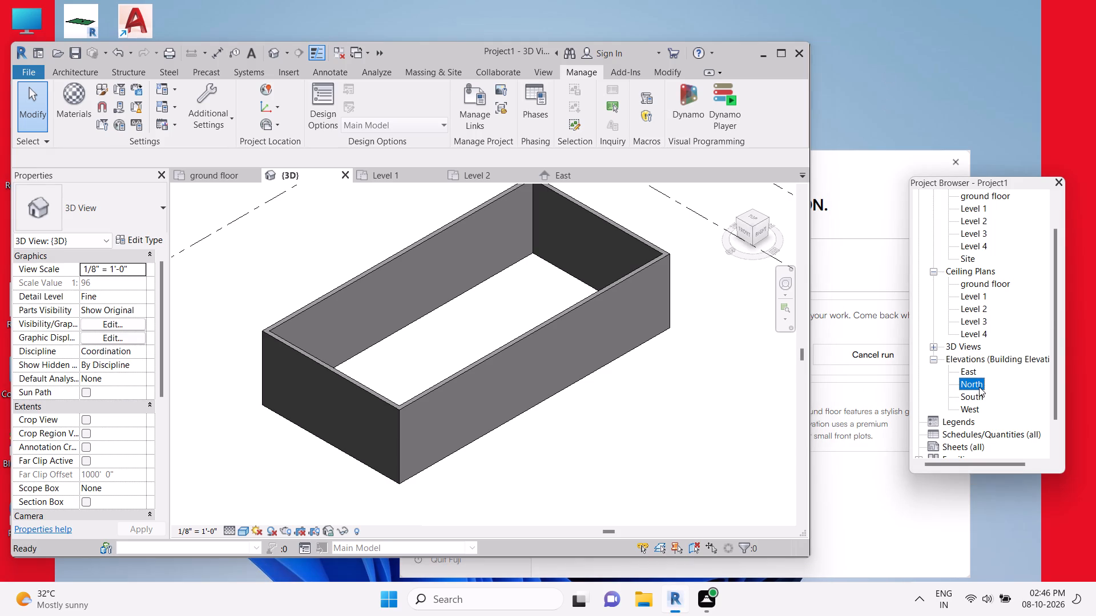
double_click(979, 387)
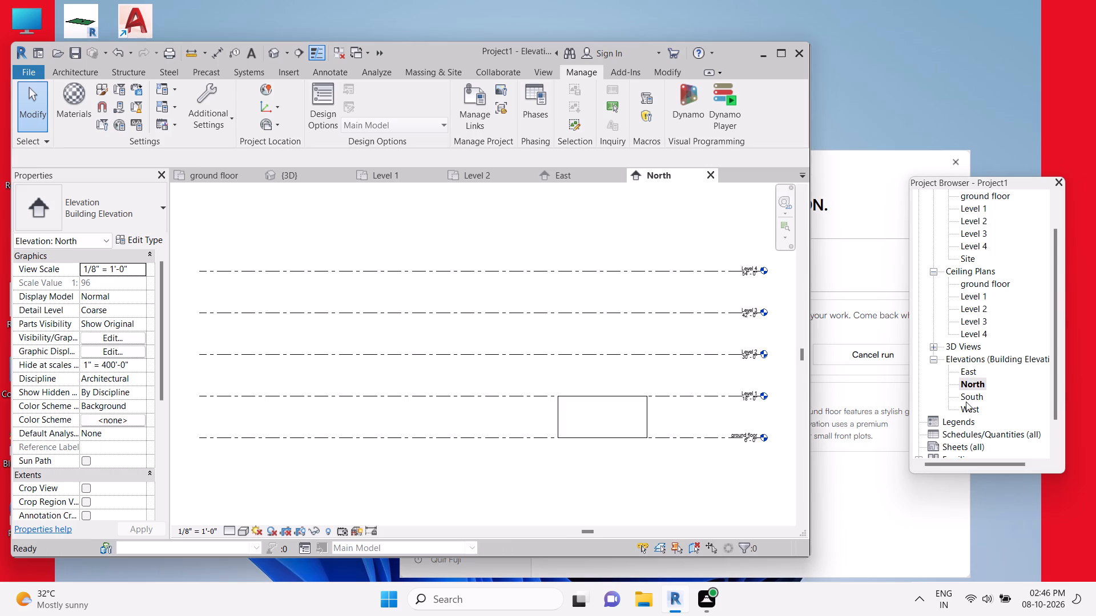
double_click(966, 398)
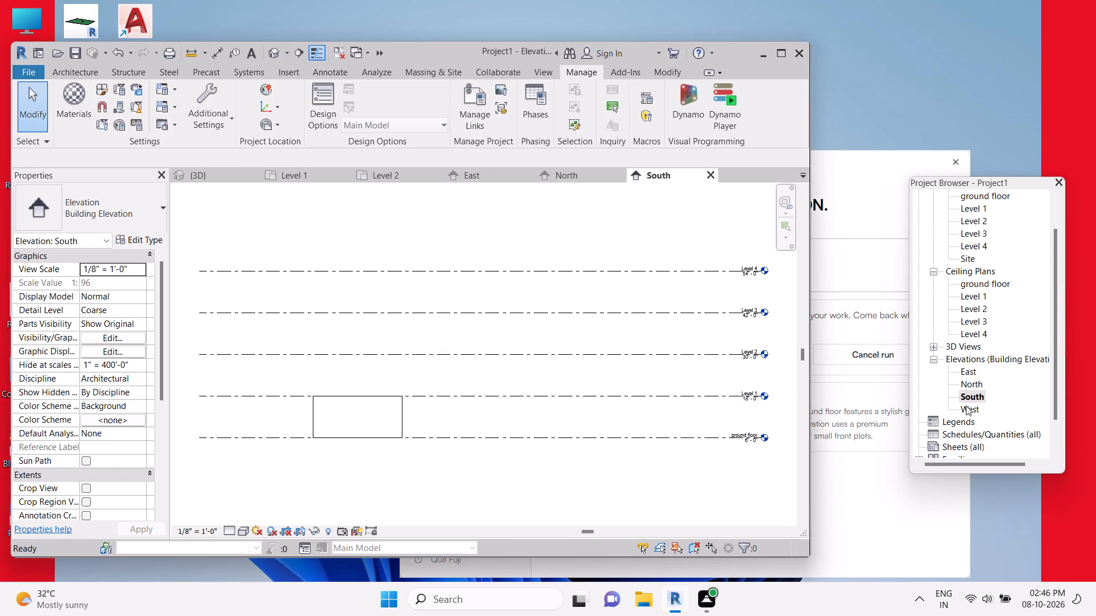
double_click(966, 406)
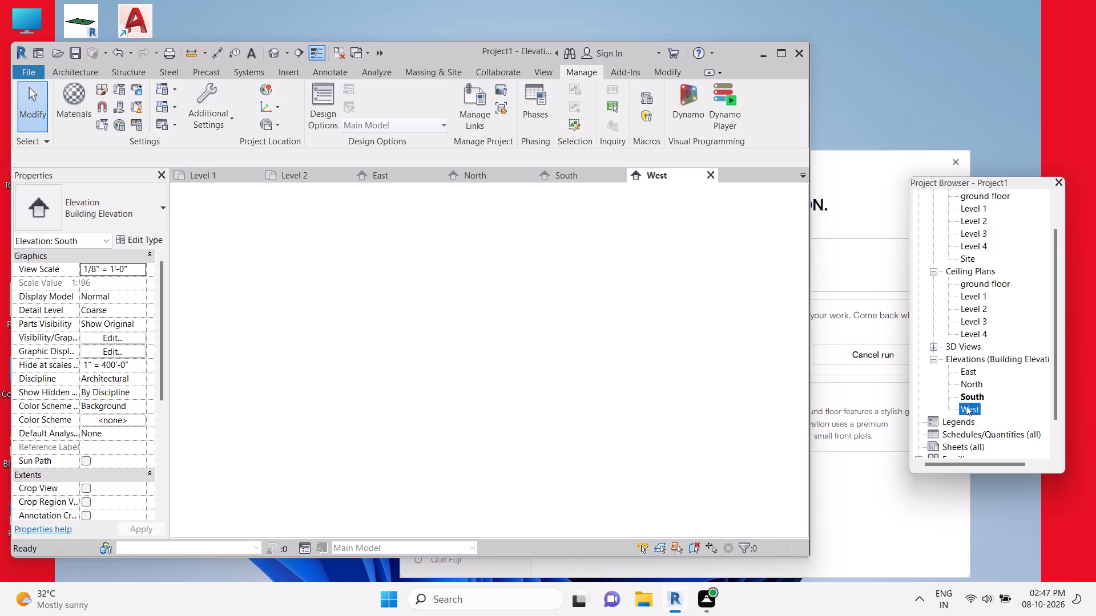
double_click(973, 376)
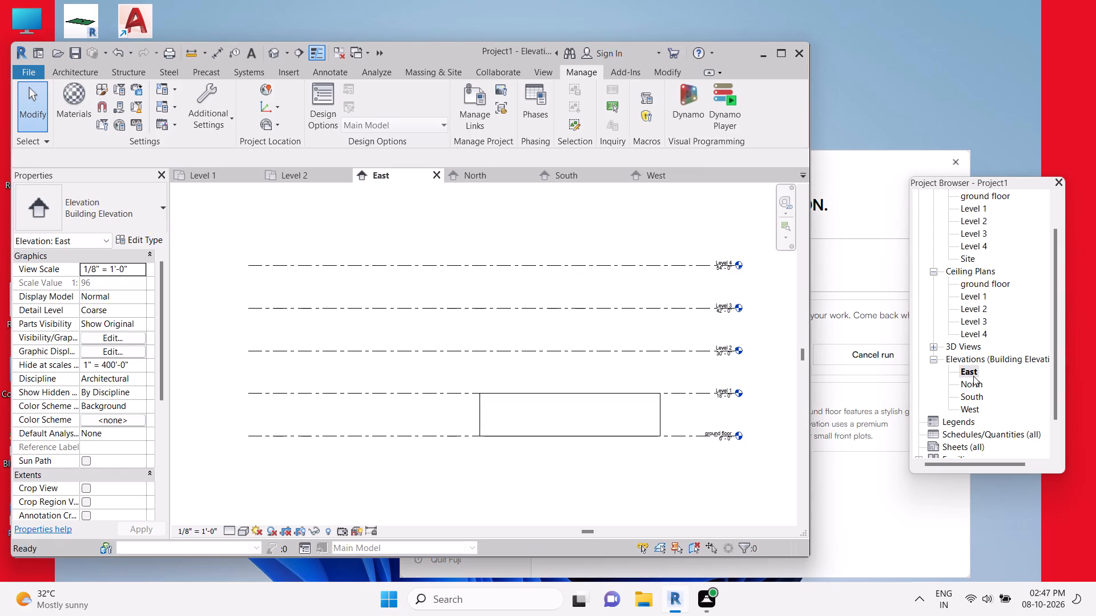
Open the {3D} view from the 3D Views group and examine the rectangular wall enclosure.
double_click(965, 346)
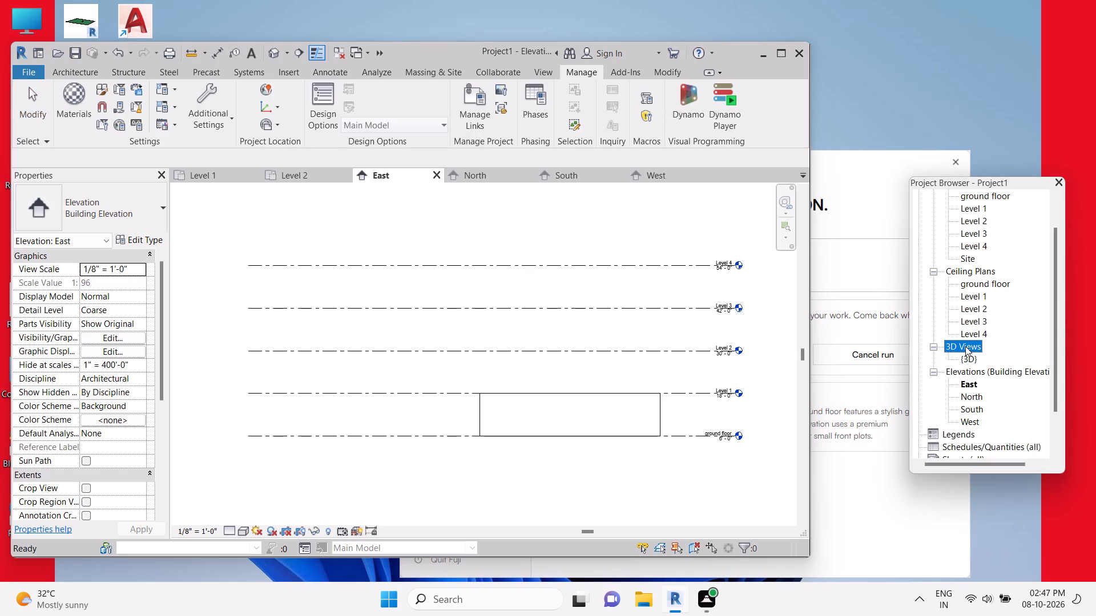
double_click(965, 346)
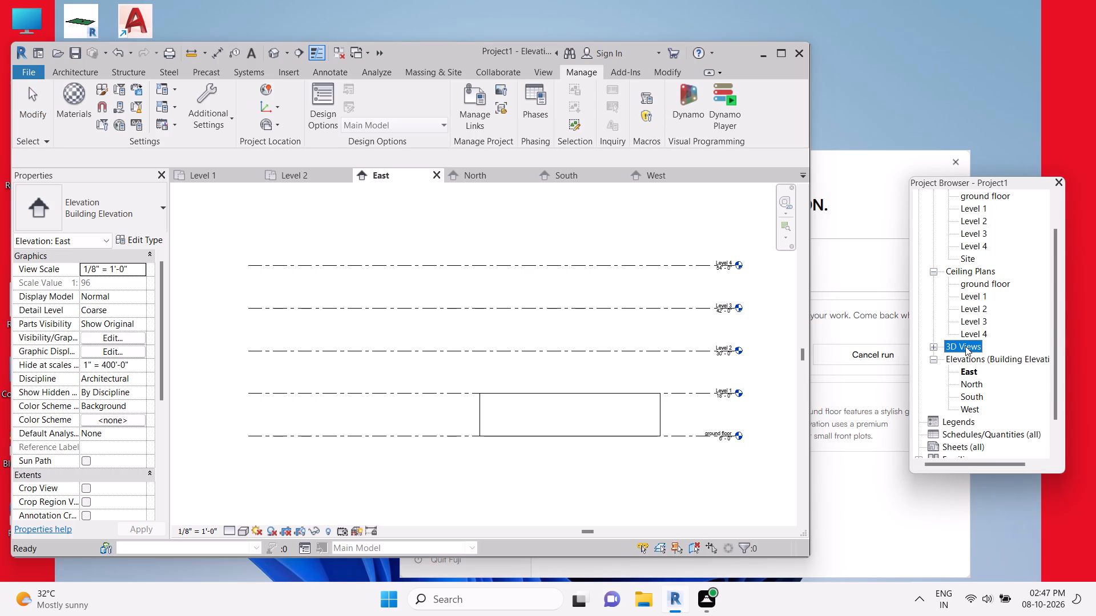
double_click(966, 370)
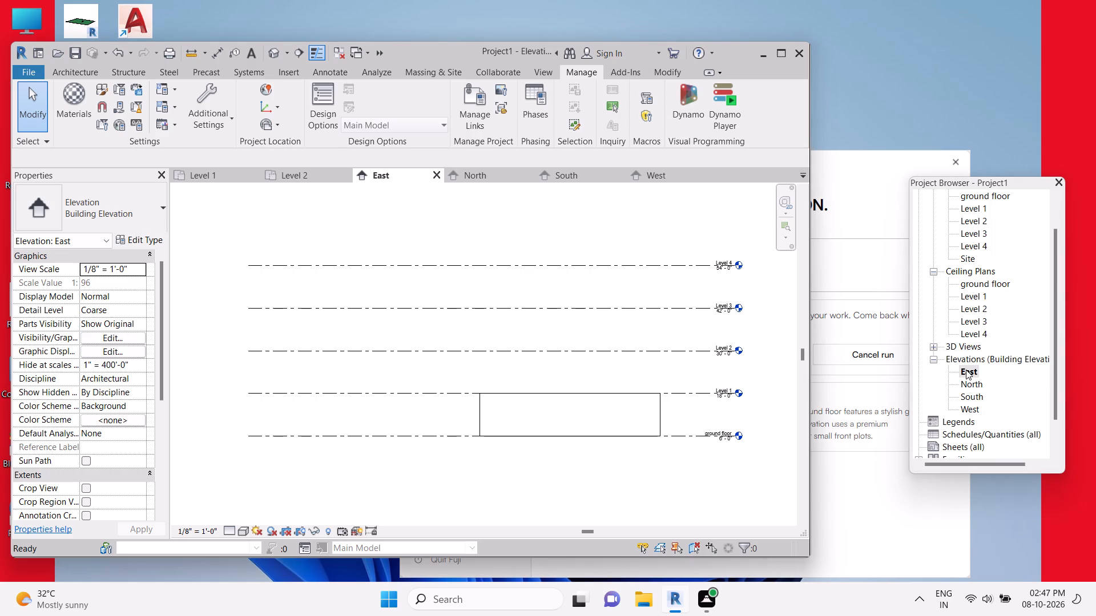
left_click(972, 341)
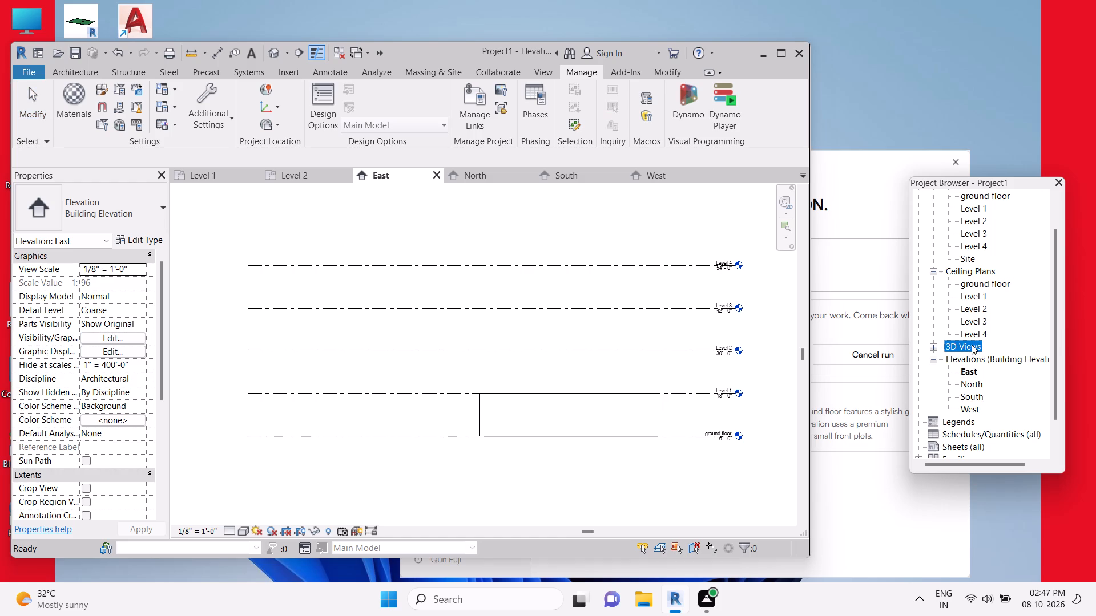
double_click(980, 346)
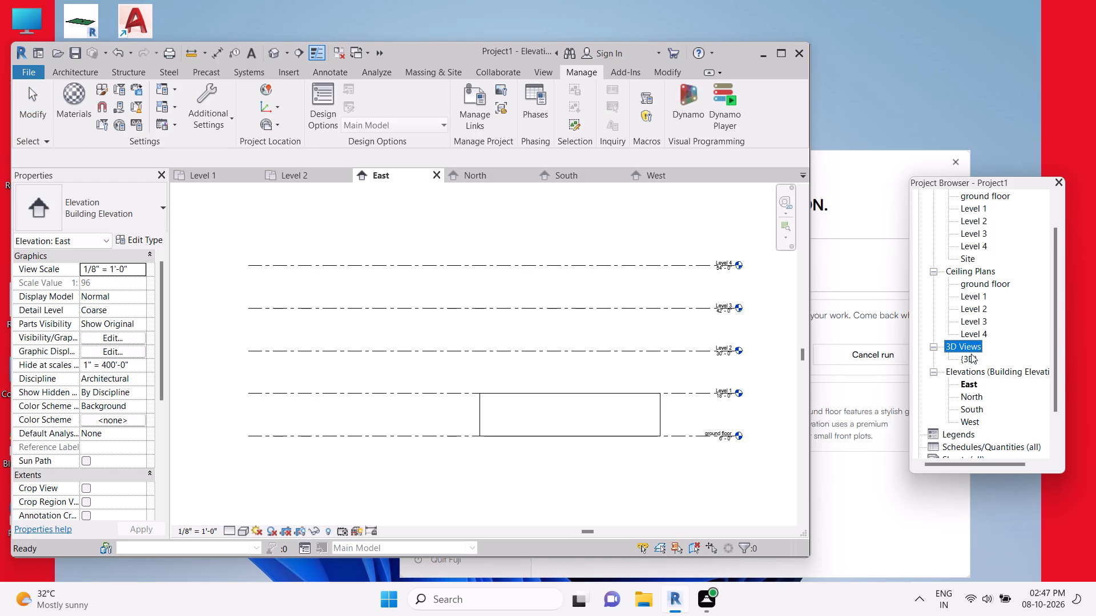
double_click(969, 356)
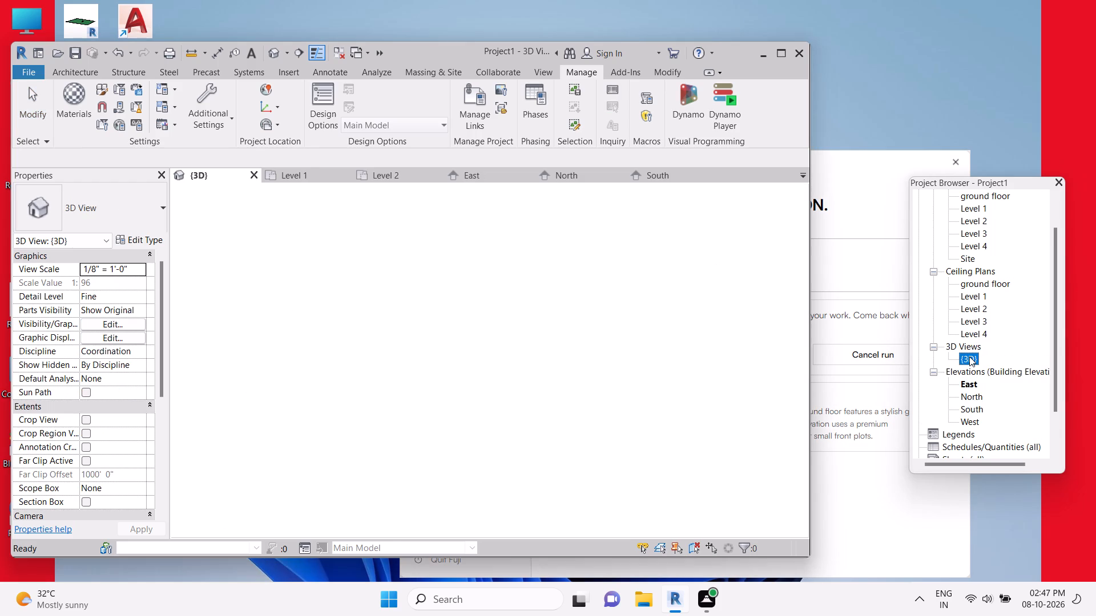
scroll(473, 213, "down", 2)
scroll(476, 225, "up", 2)
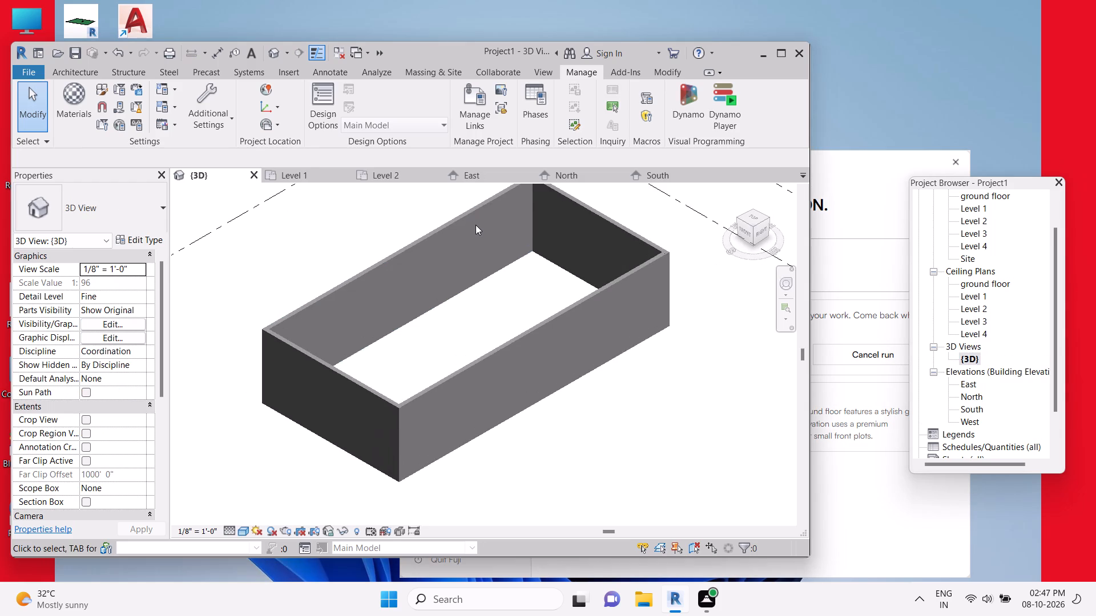
middle_click_drag(481, 230, 479, 312)
middle_click(479, 312)
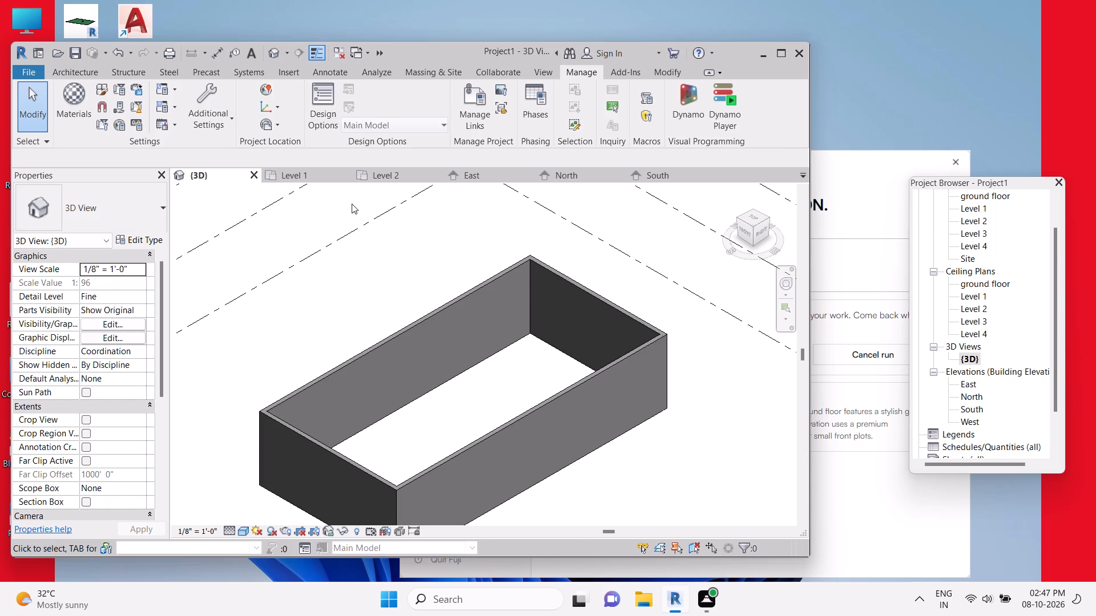
Close the open East, North, West and South elevation views.
left_click(530, 175)
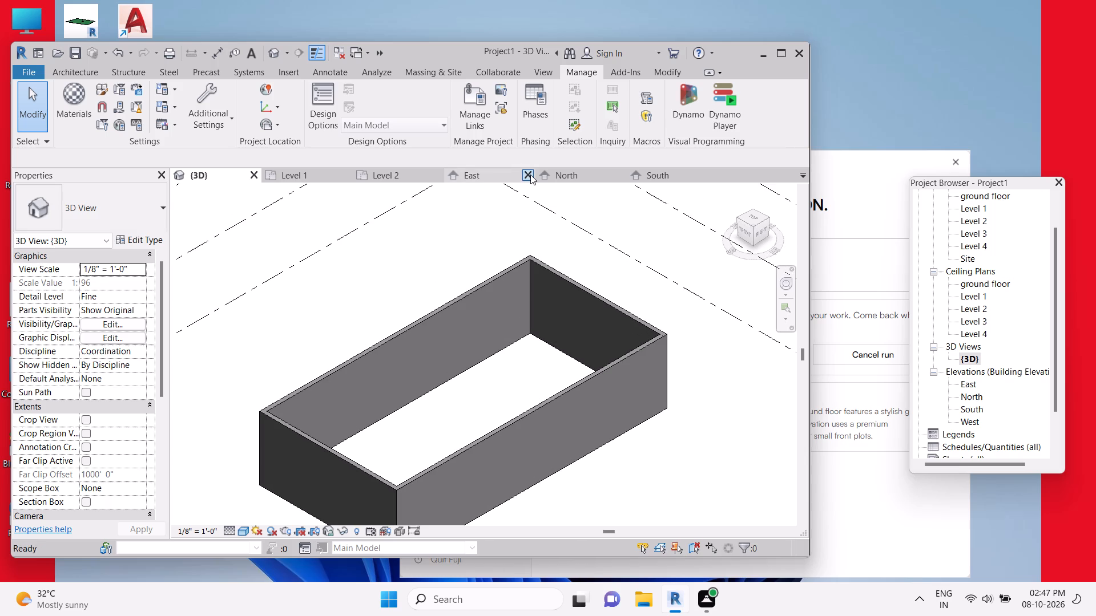
left_click(615, 174)
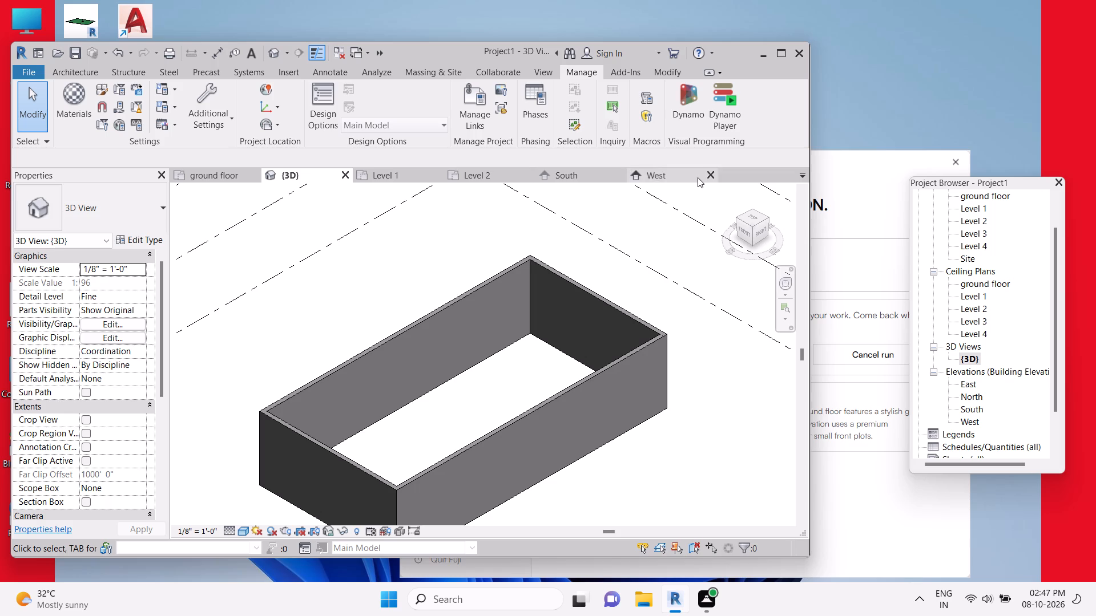
left_click(707, 176)
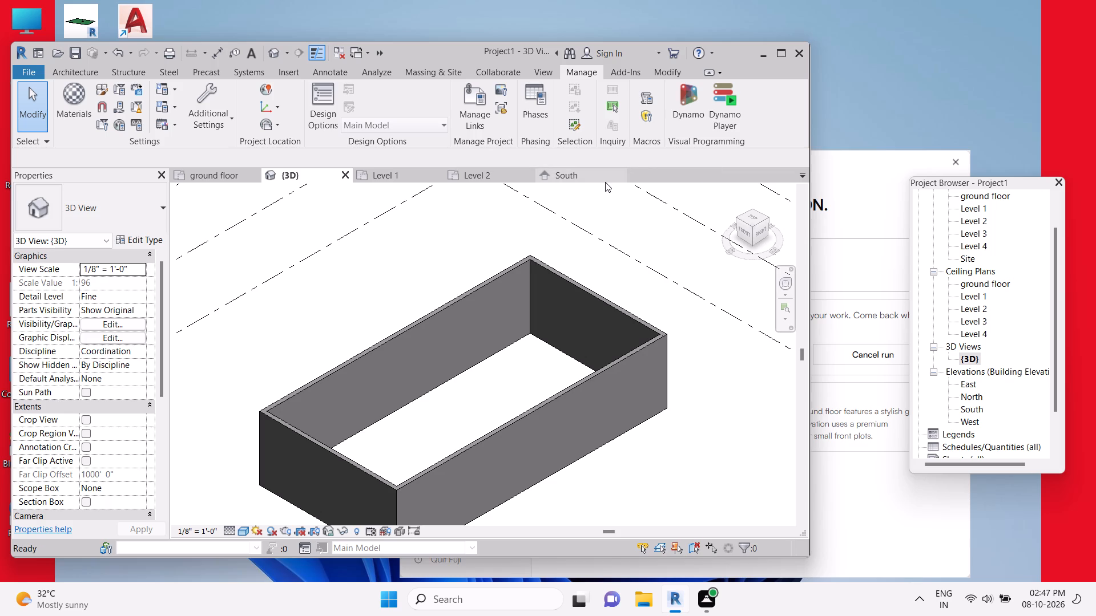
left_click(623, 174)
Switch to the ground floor plan and examine the rectangular wall outline.
left_click(236, 173)
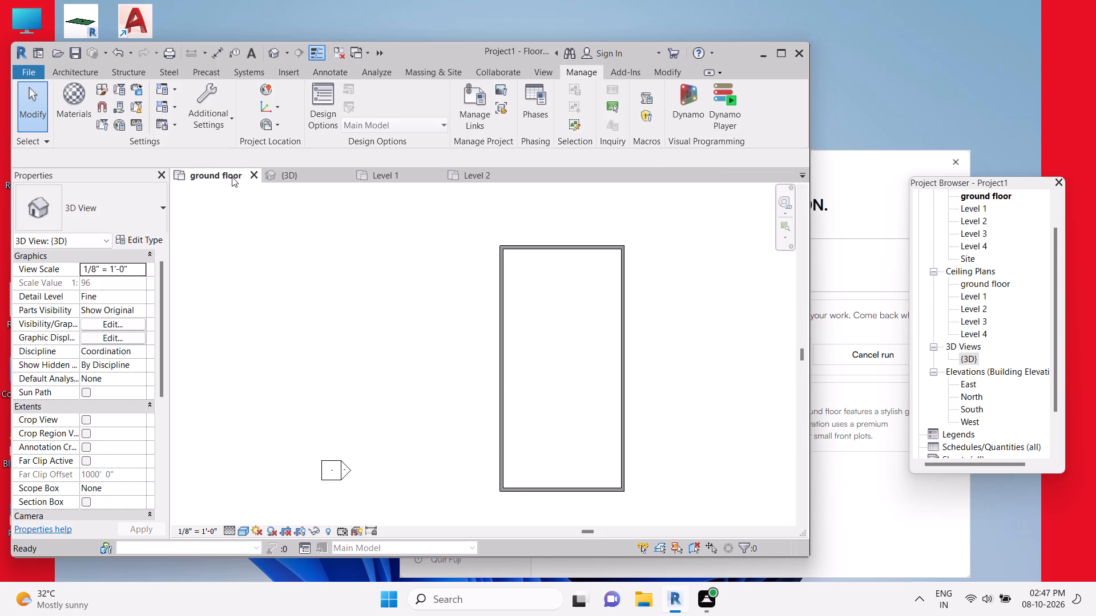
scroll(291, 245, "down", 2)
scroll(291, 245, "up", 4)
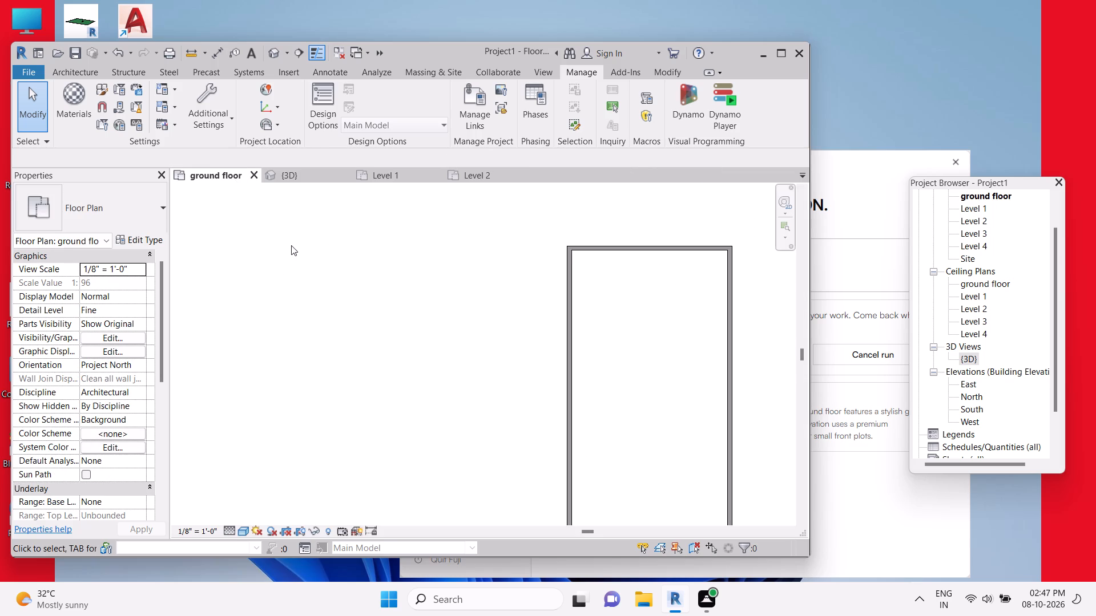
scroll(291, 245, "down", 2)
middle_click_drag(554, 348, 503, 320)
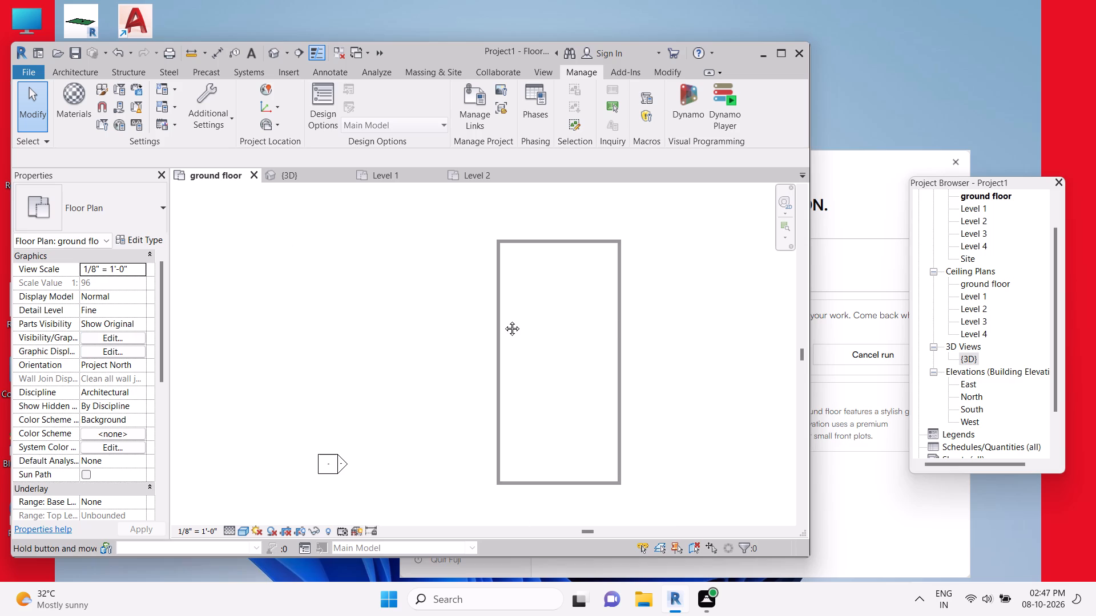
middle_click_drag(503, 320, 486, 319)
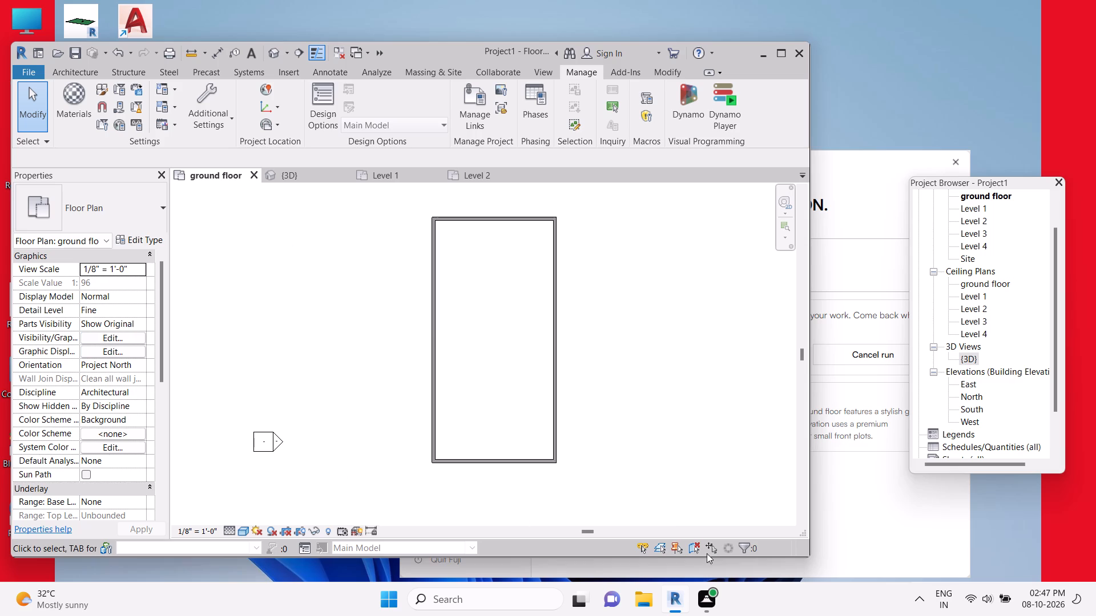
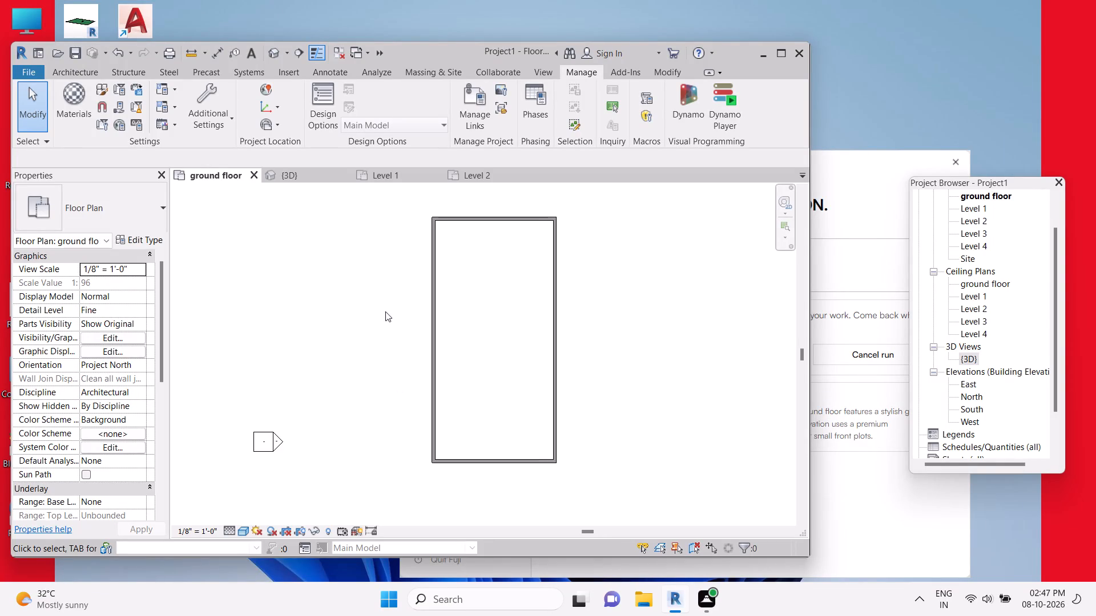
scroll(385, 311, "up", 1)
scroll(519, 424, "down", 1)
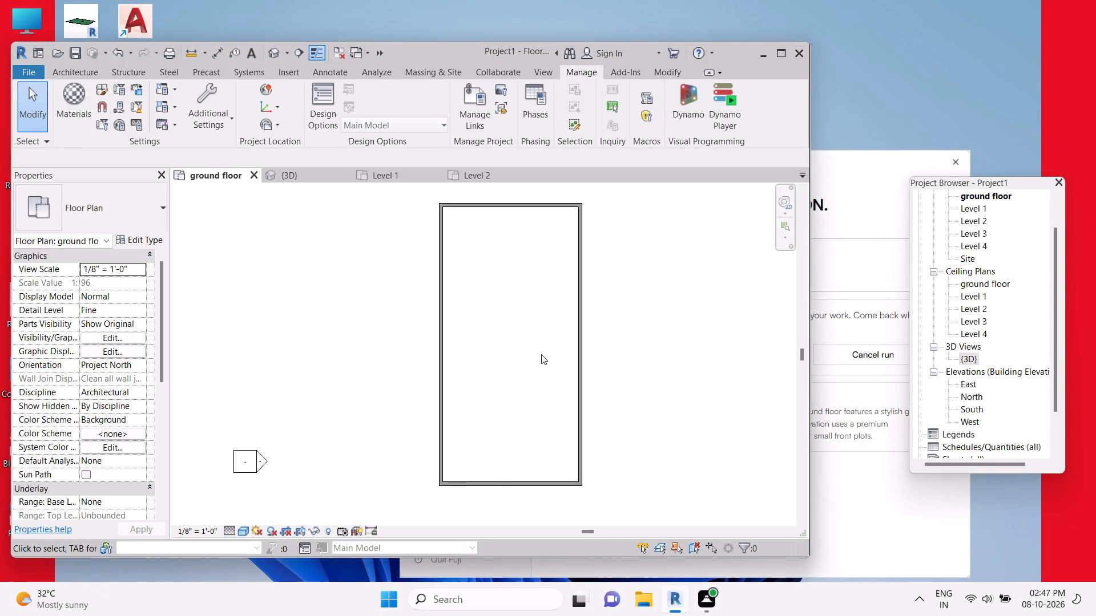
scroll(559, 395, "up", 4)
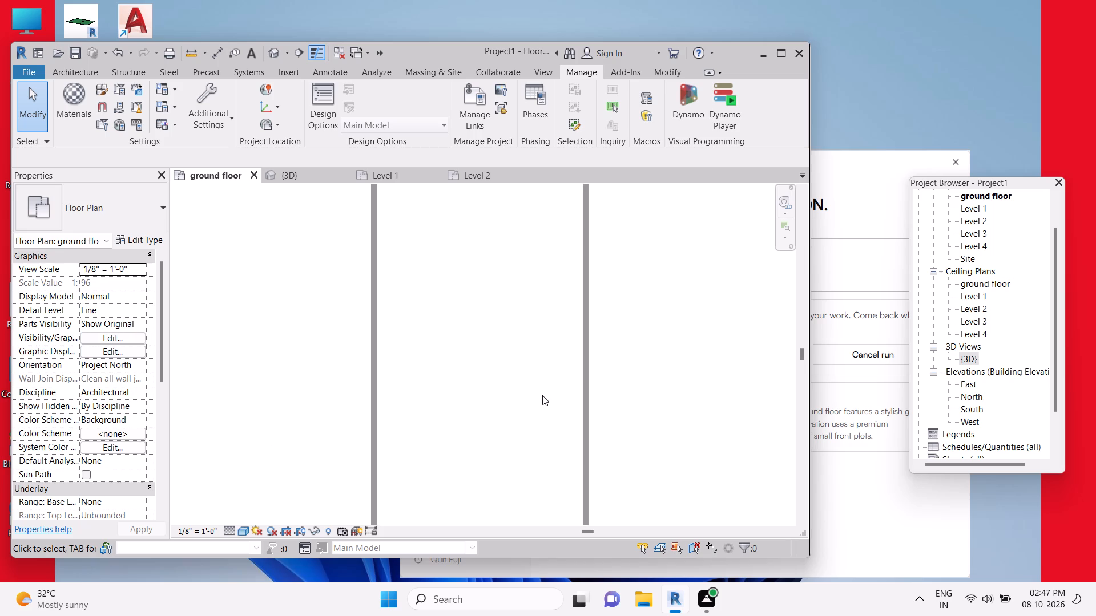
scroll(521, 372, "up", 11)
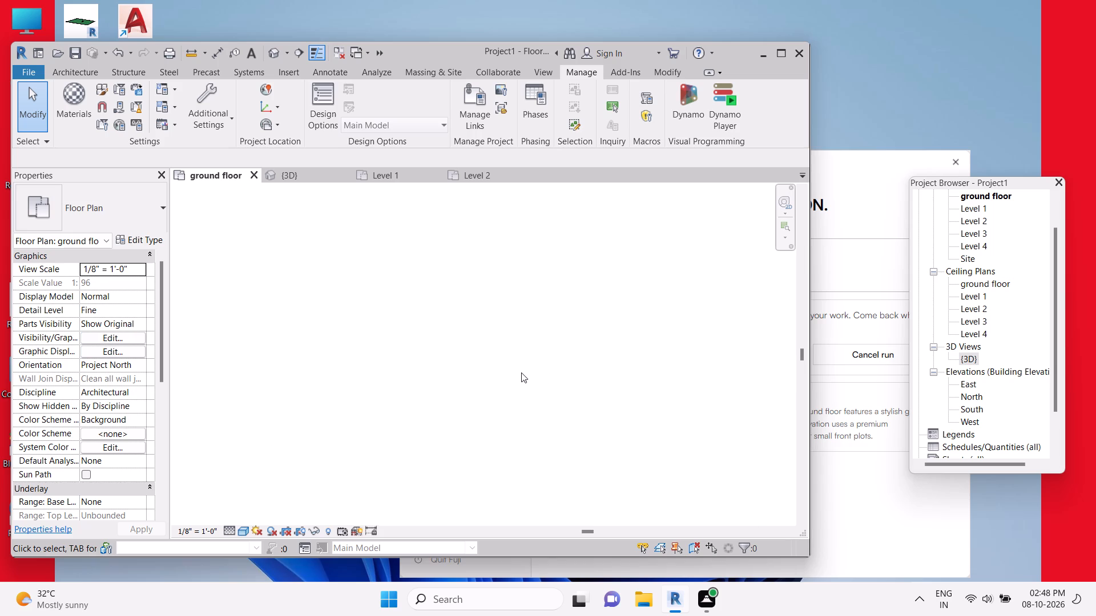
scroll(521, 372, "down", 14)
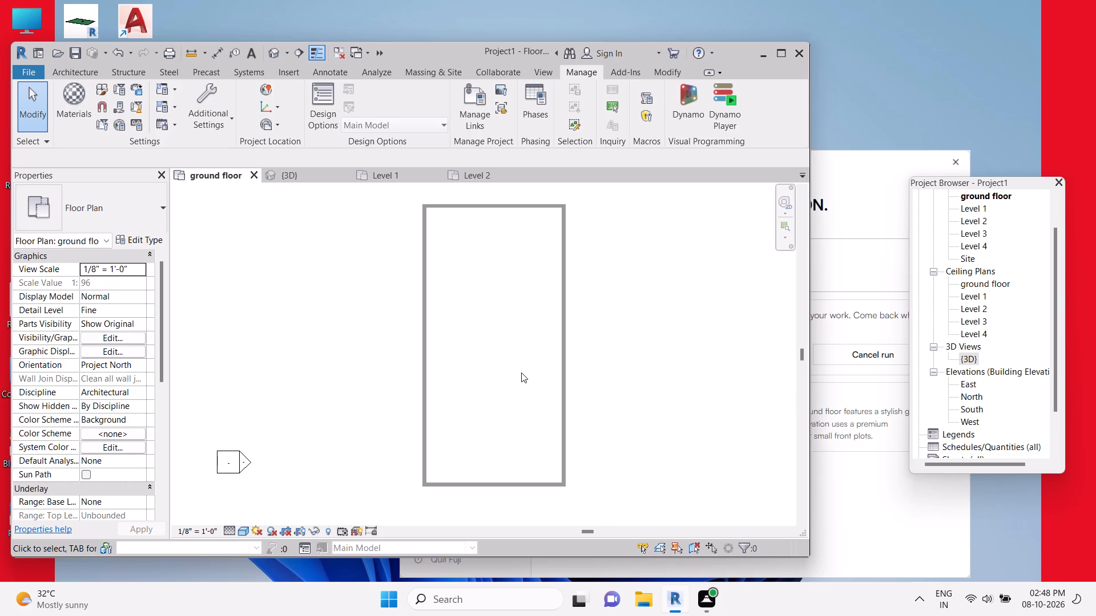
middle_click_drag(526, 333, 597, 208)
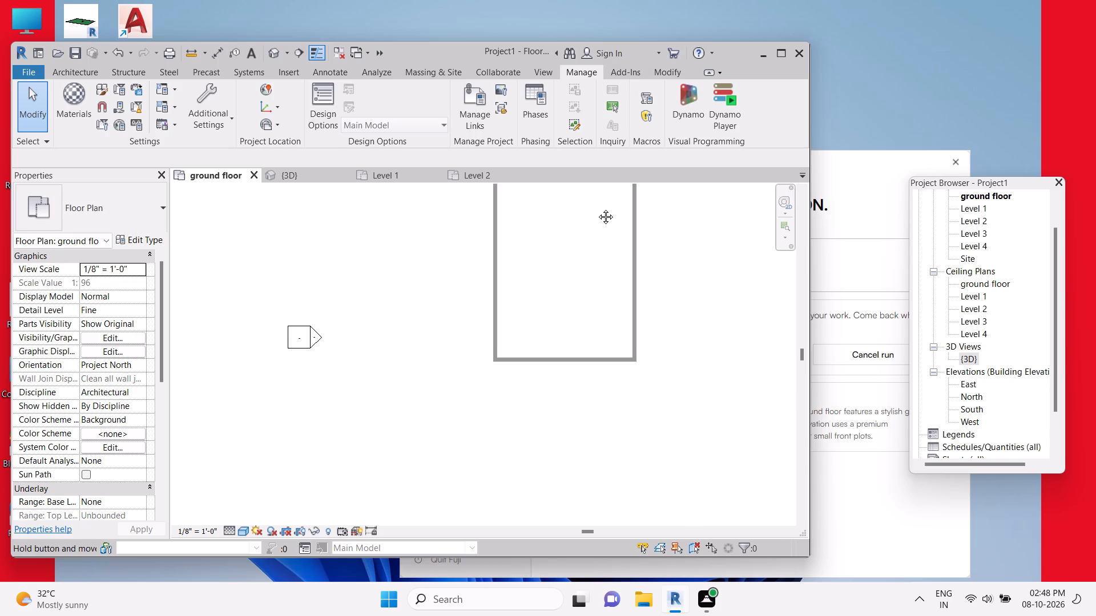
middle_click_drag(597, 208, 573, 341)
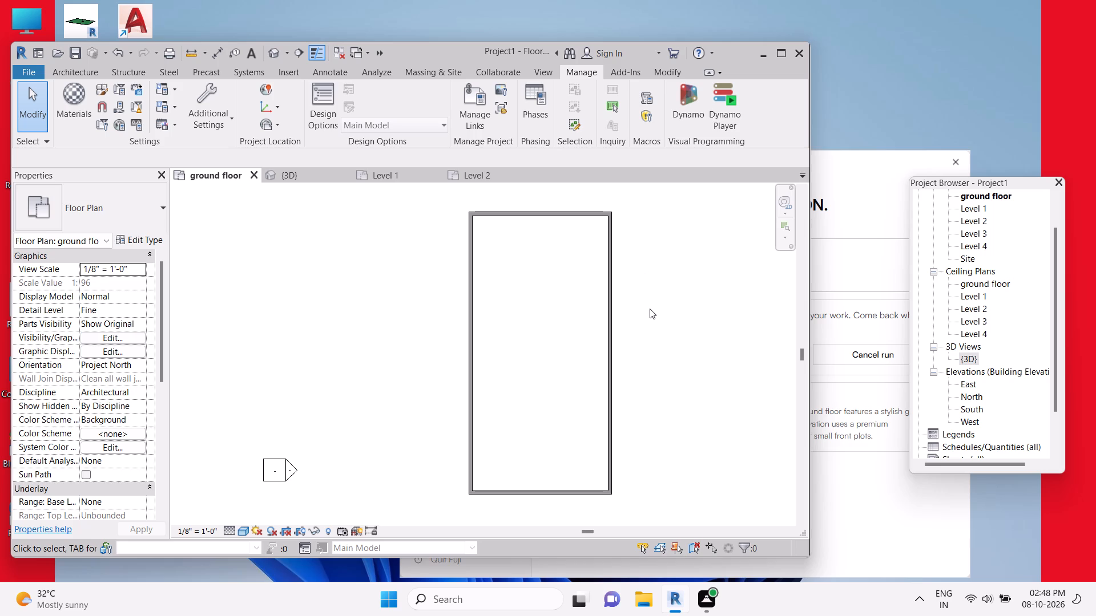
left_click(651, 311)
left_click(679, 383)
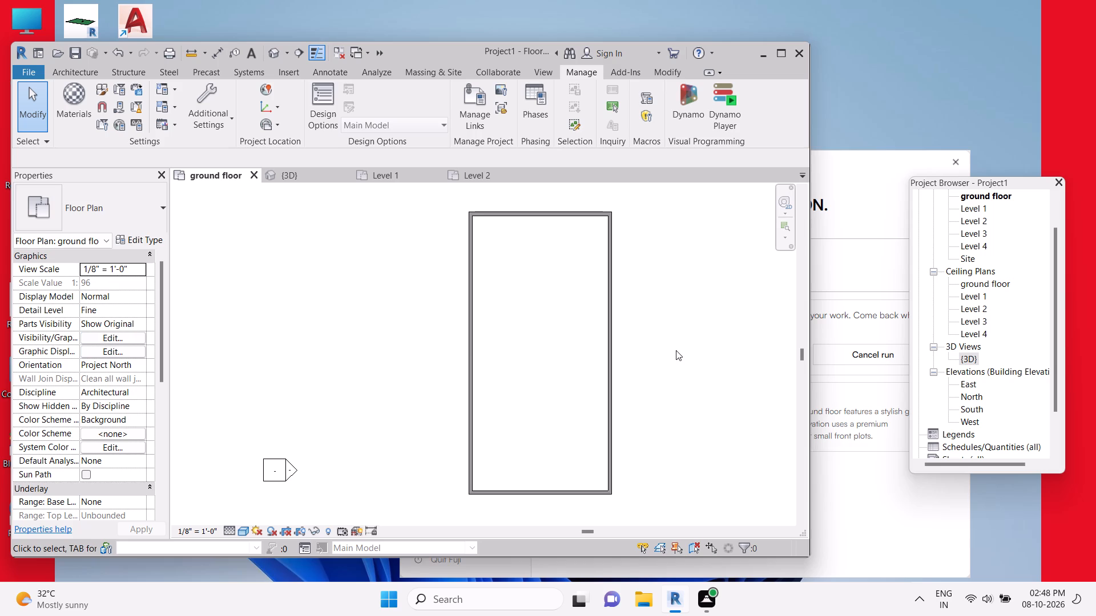
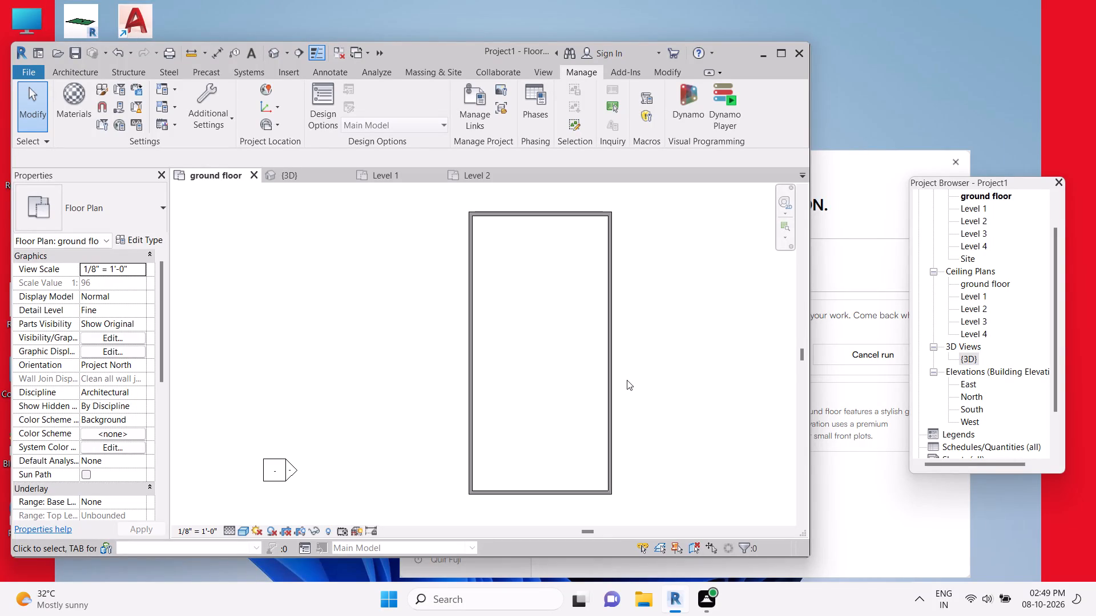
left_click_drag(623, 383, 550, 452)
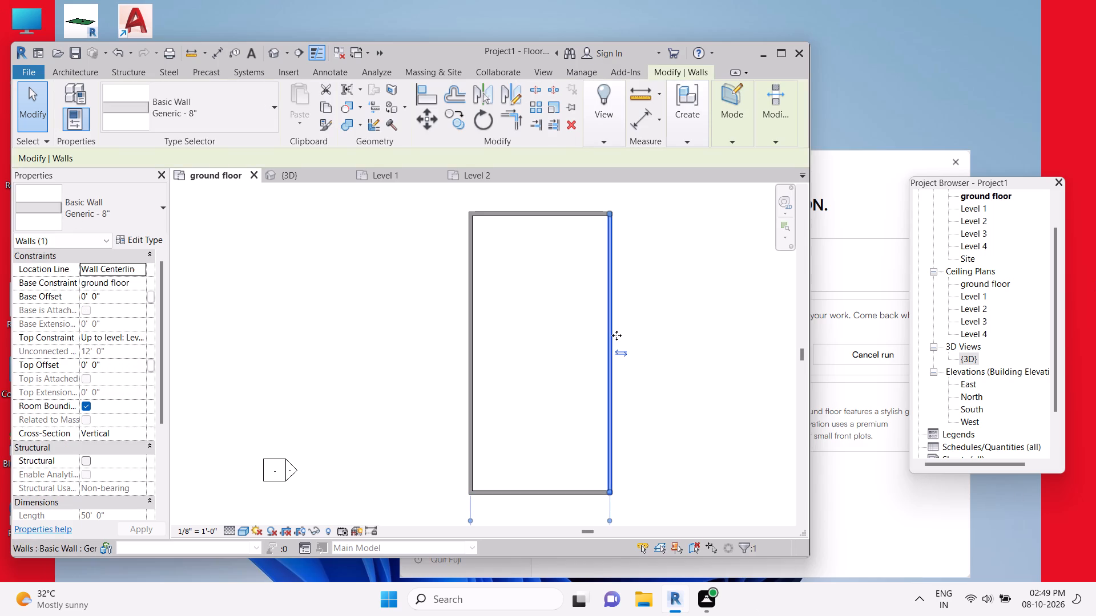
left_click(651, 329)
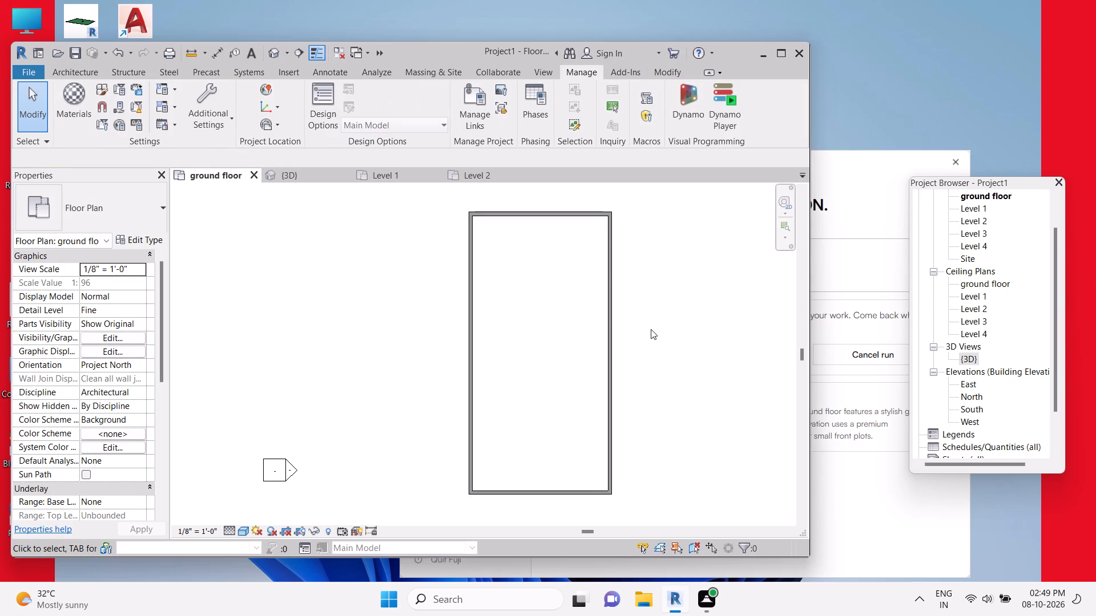
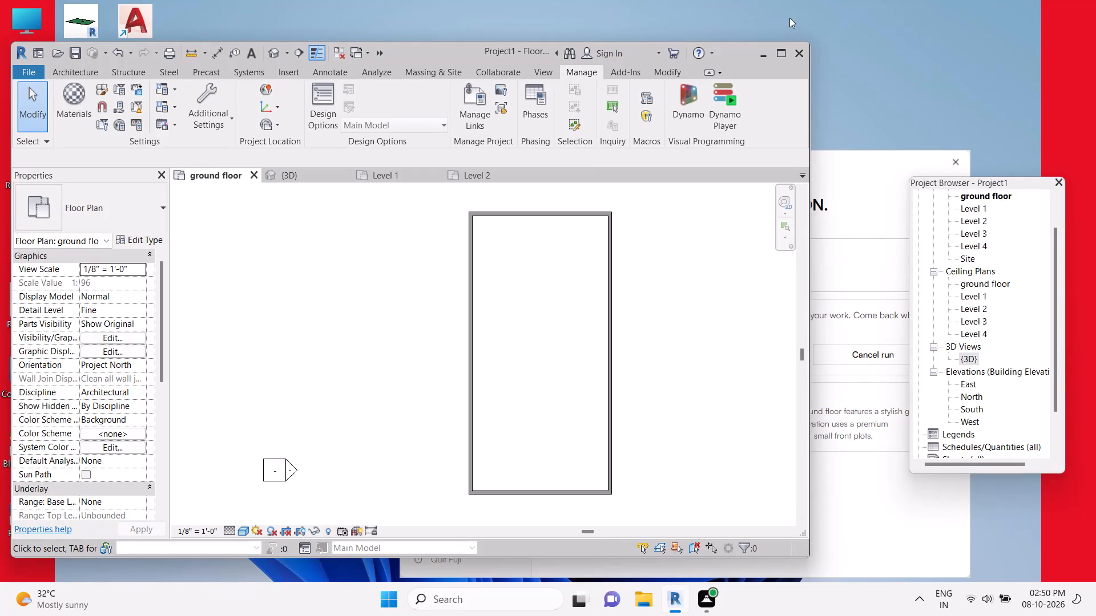
Maximize the modelling window showing the ground floor plan so it fills the screen.
left_click(781, 58)
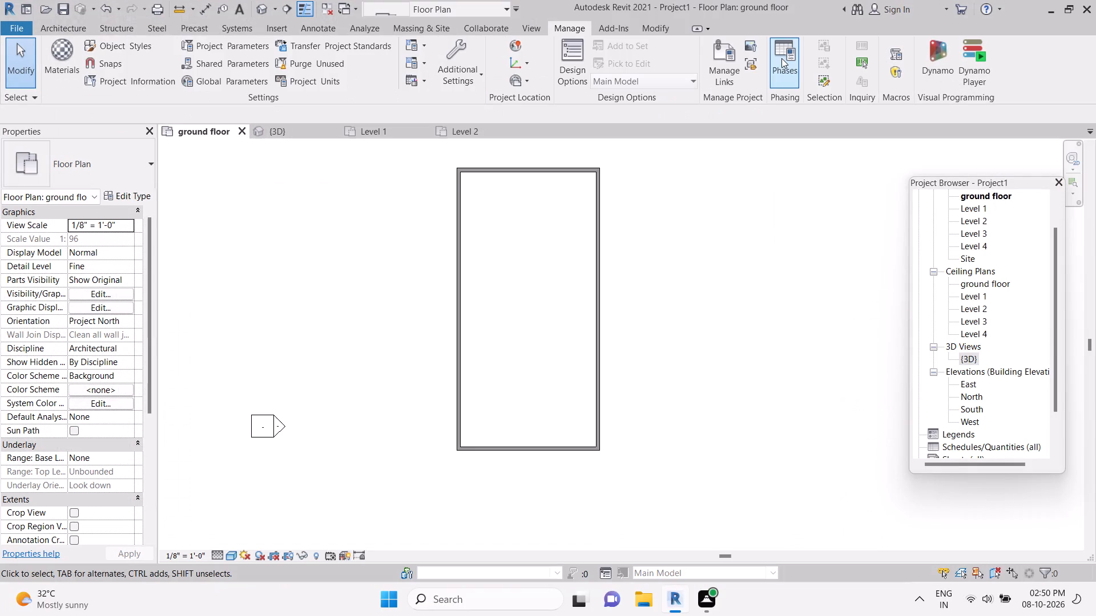
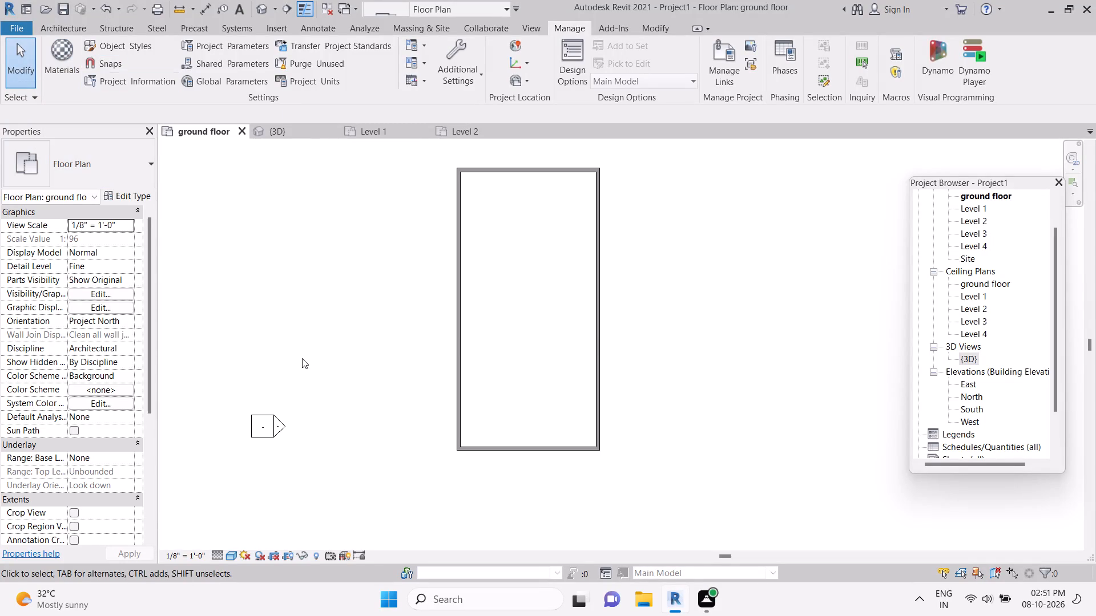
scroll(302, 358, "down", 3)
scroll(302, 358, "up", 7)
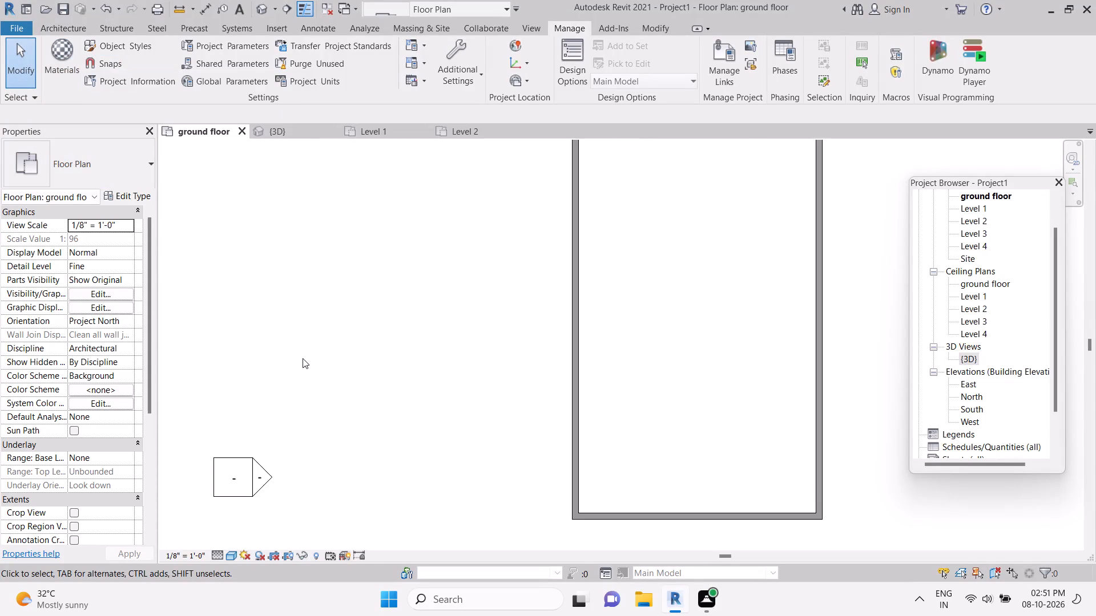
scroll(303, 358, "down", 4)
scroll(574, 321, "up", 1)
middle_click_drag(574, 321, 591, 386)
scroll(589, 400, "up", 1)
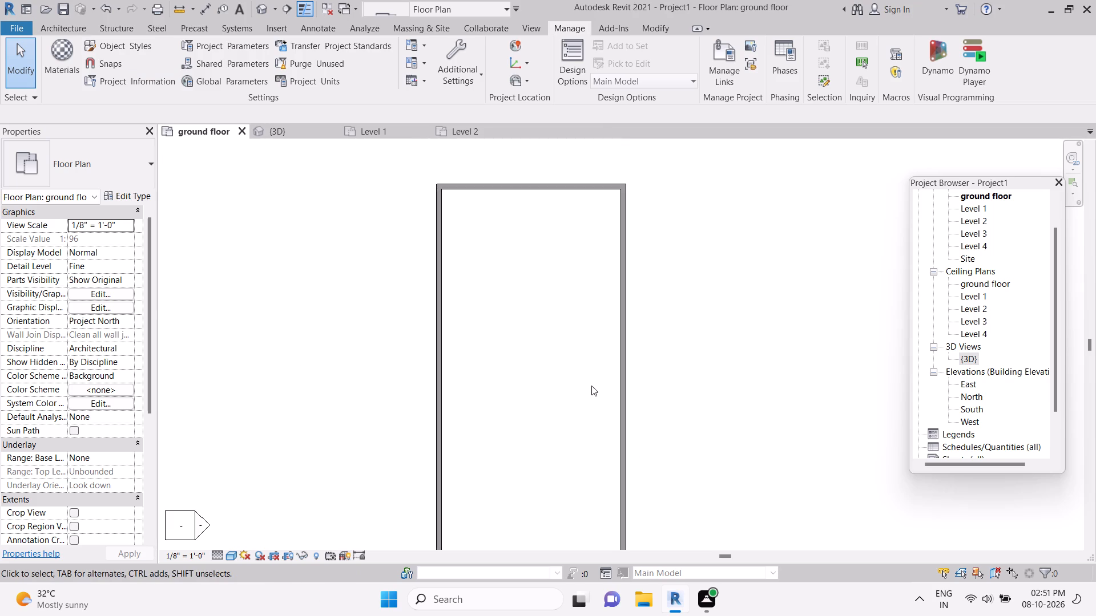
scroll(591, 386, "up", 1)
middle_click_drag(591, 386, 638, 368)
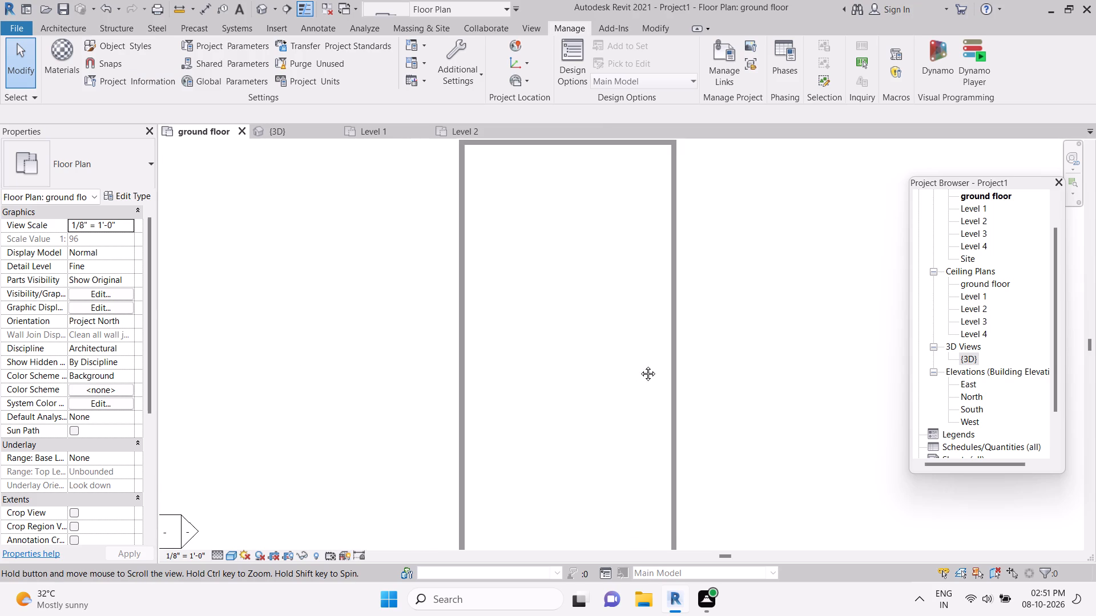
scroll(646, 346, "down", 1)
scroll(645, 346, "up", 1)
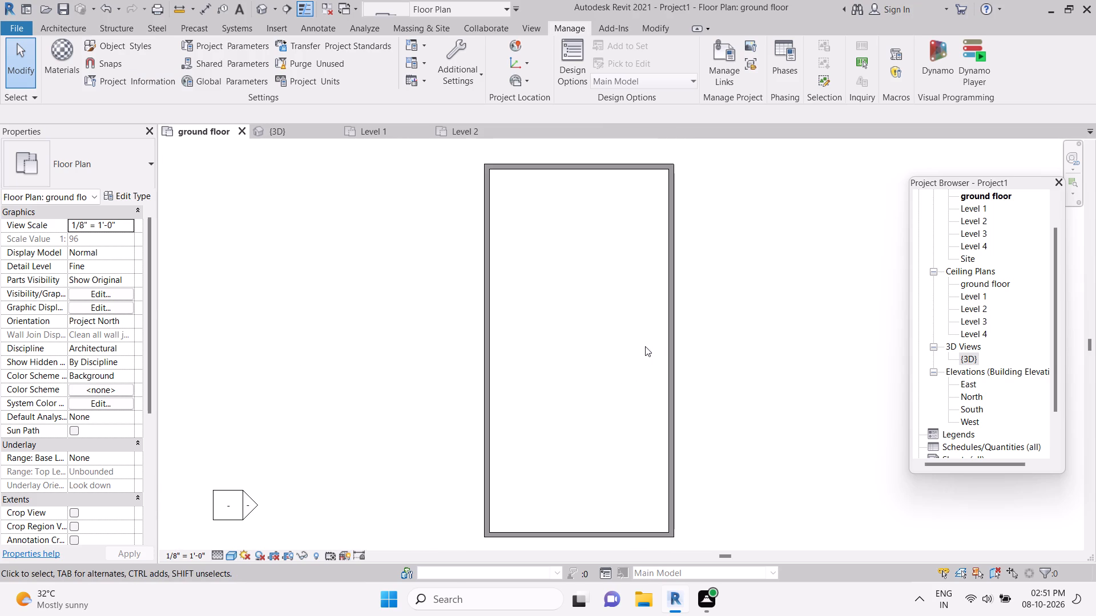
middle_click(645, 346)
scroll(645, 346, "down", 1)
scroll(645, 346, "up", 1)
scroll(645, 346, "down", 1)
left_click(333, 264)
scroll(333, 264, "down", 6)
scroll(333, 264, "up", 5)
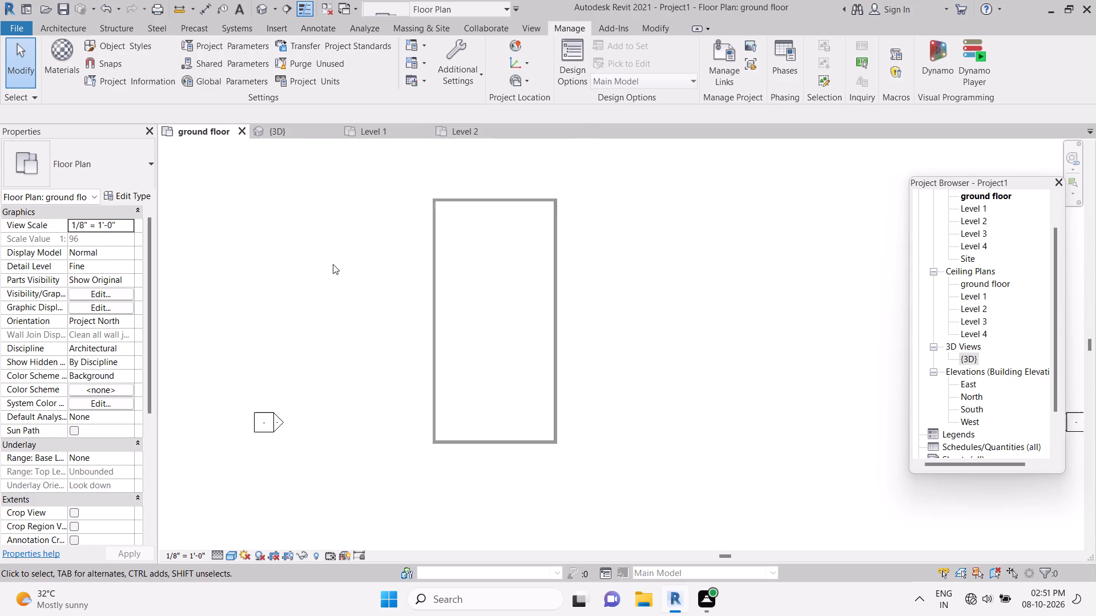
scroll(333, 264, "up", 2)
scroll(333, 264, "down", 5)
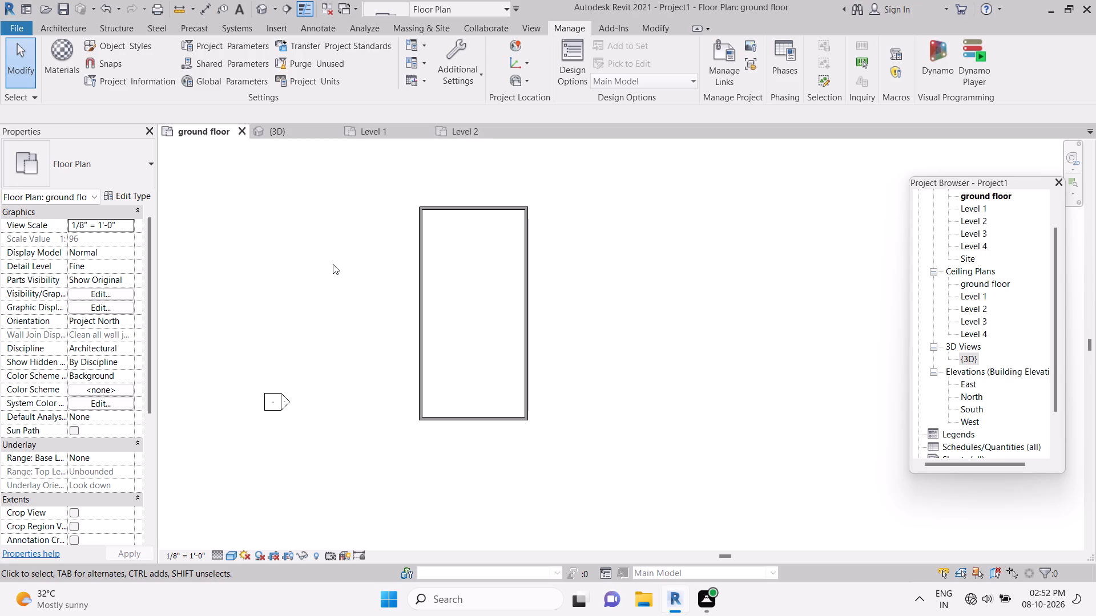
Switch from the ground floor plan to the {3D} view of the building.
double_click(270, 127)
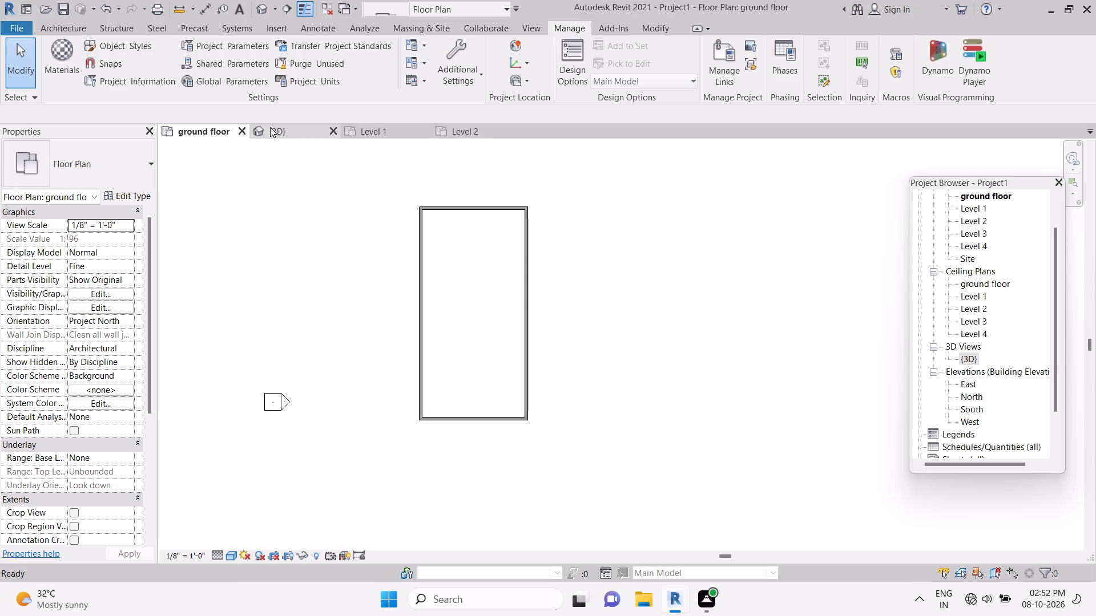
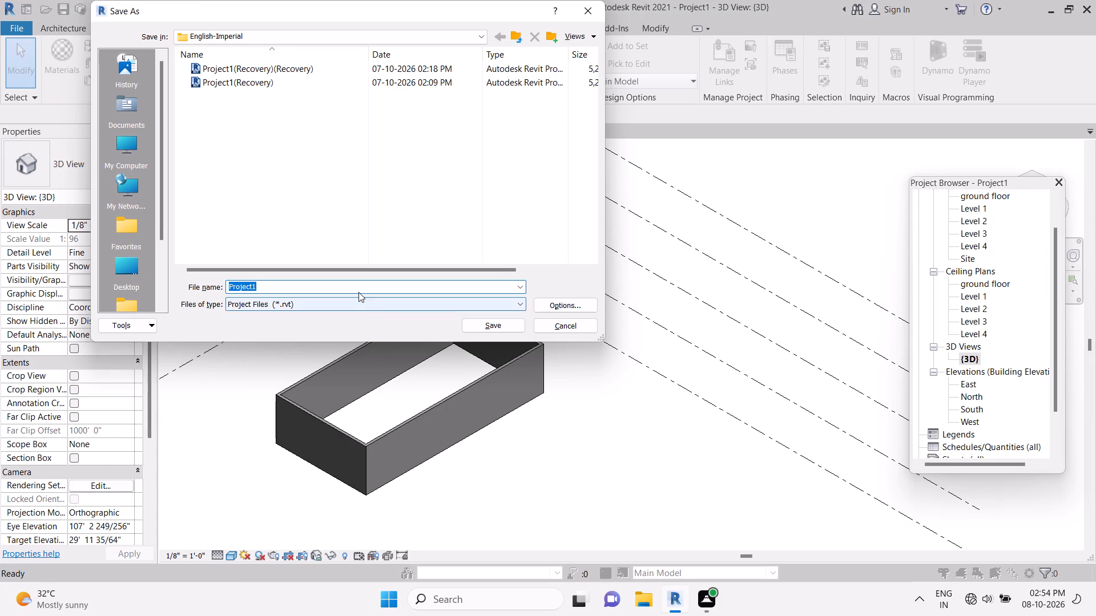
Save the project as a Revit project file named TRIPLEX ELEVATION in the English-Imperial folder.
left_click_drag(336, 279, 346, 282)
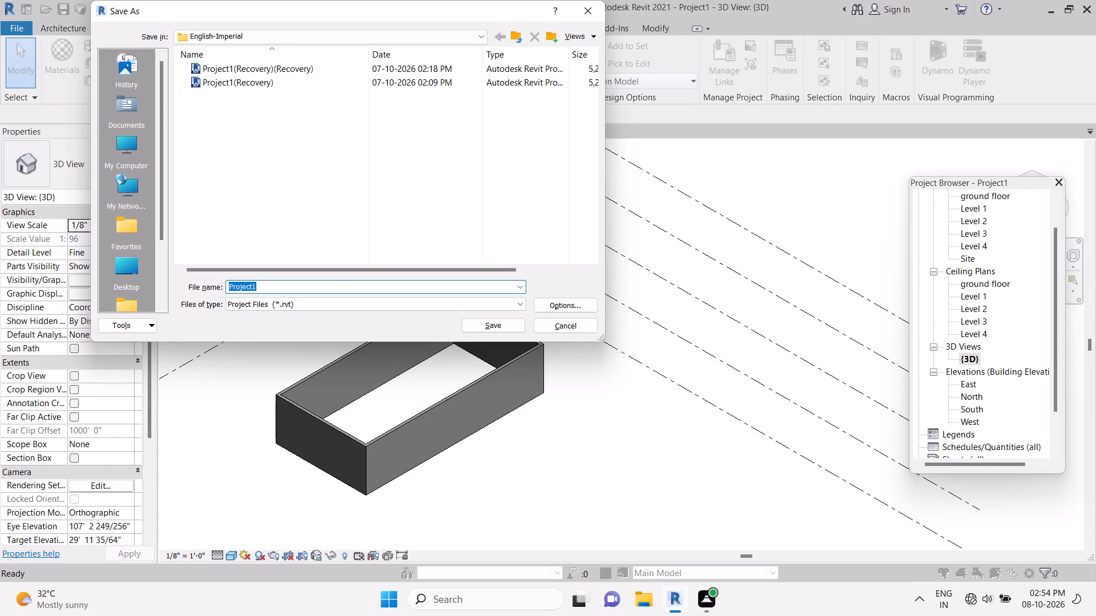
key("space")
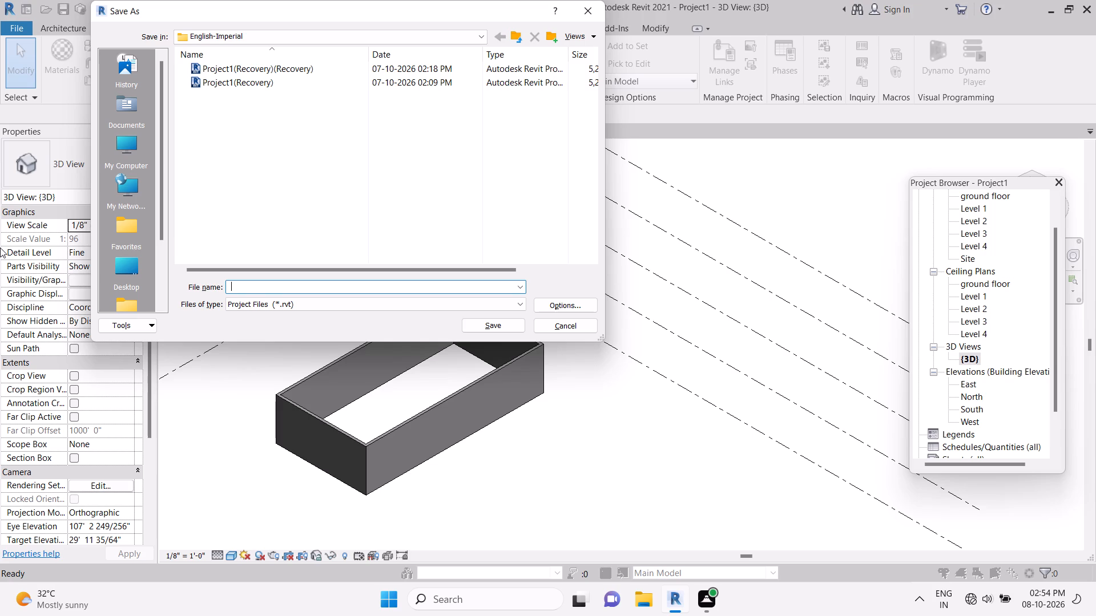
type("TRIPLEX")
key("space")
type("ELE")
type("VATION")
left_click(490, 330)
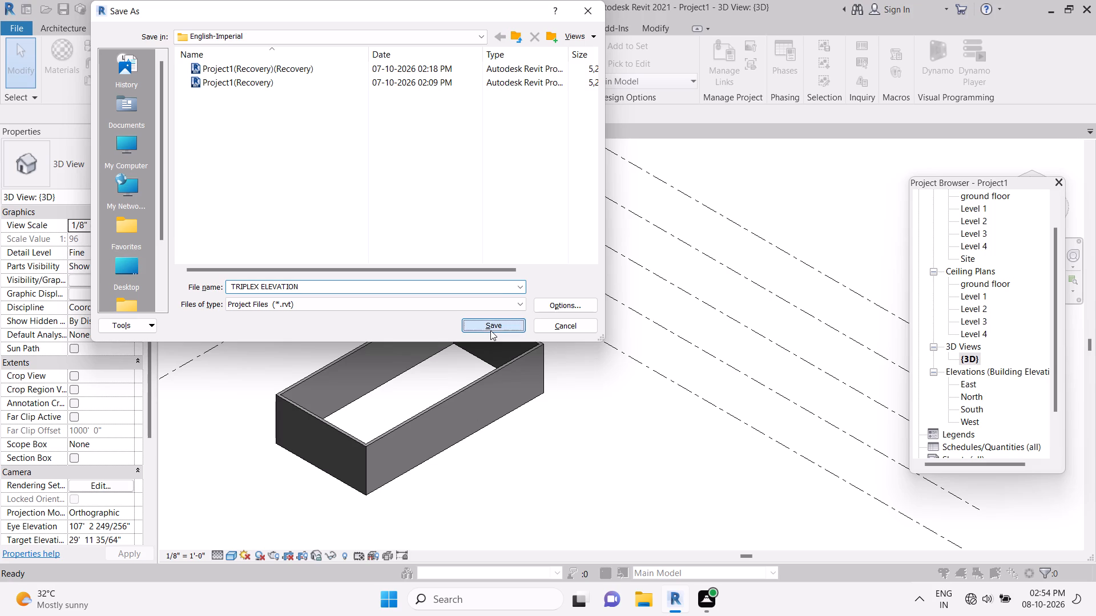
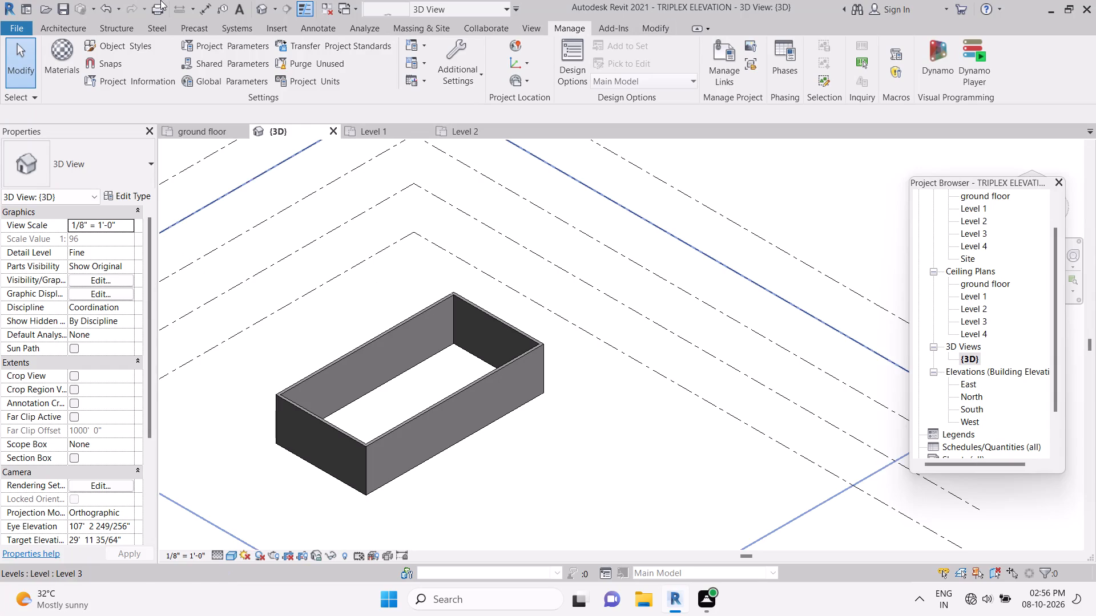
In the ground floor plan, begin a vertical Generic - 8" interior wall from the middle of the upper exterior wall.
left_click(180, 135)
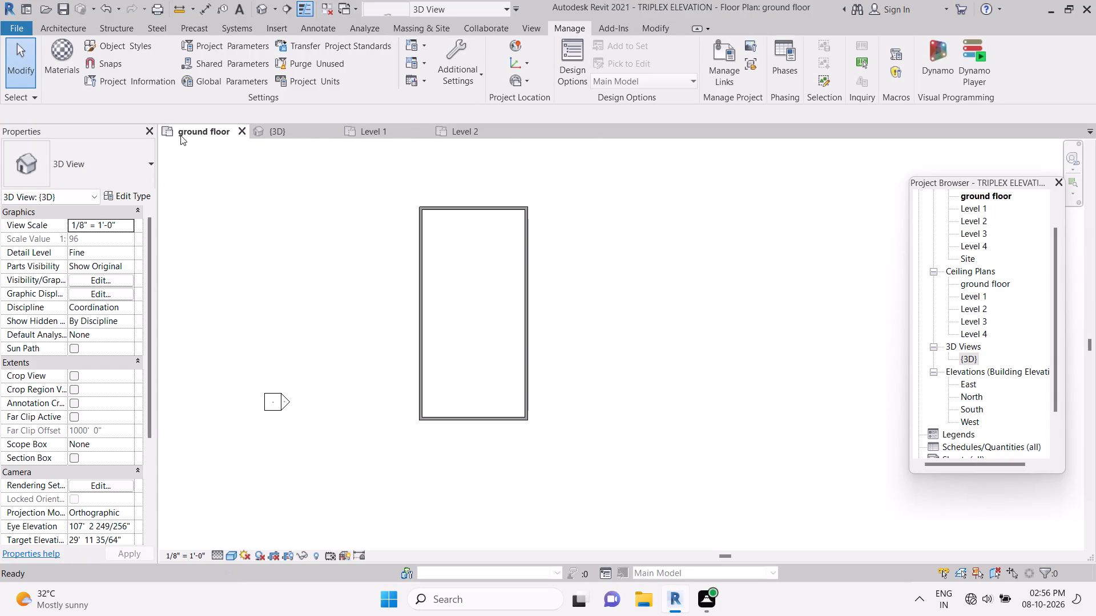
scroll(575, 358, "up", 2)
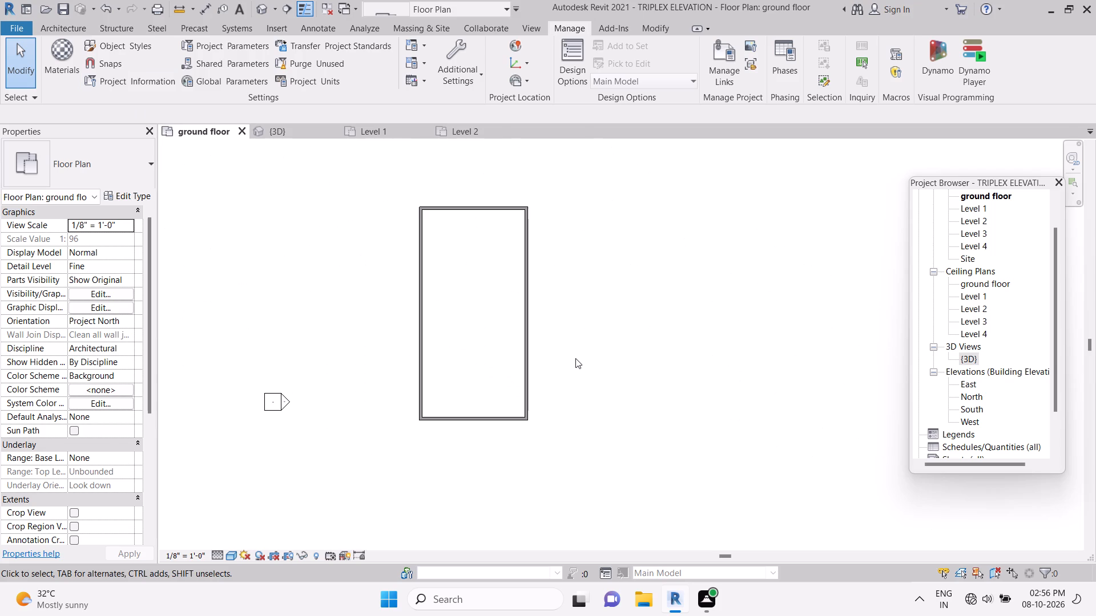
middle_click_drag(444, 360, 546, 410)
scroll(444, 360, "up", 1)
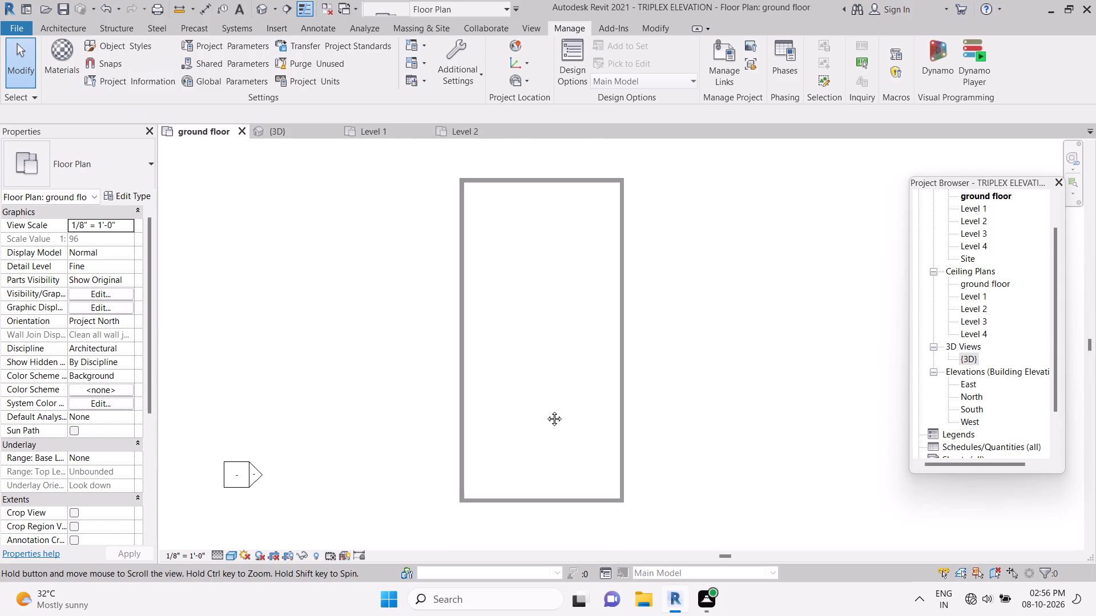
middle_click_drag(546, 410, 559, 420)
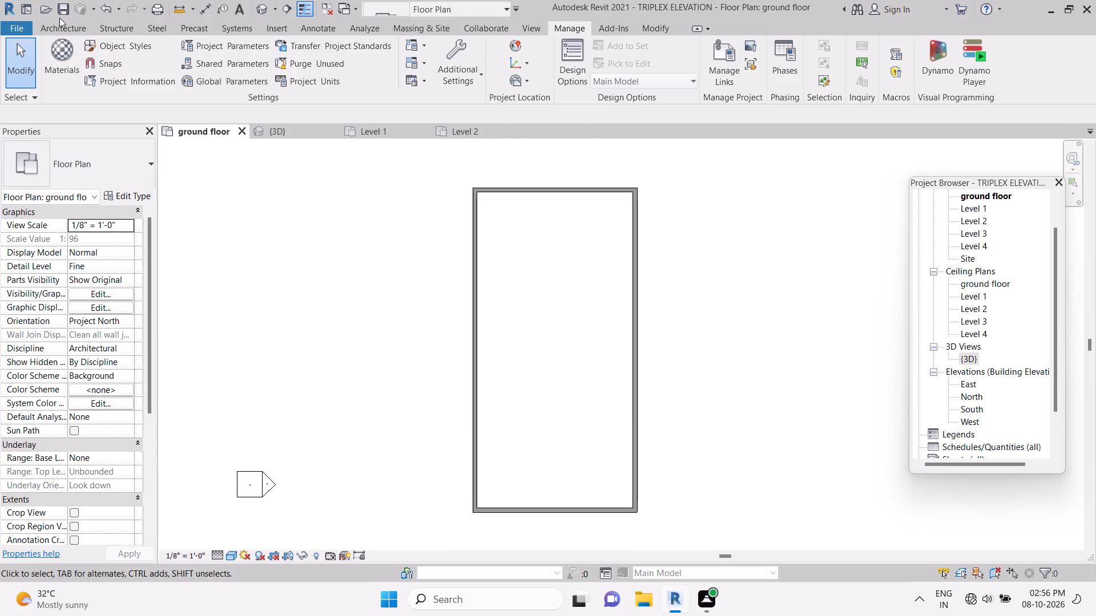
left_click(65, 23)
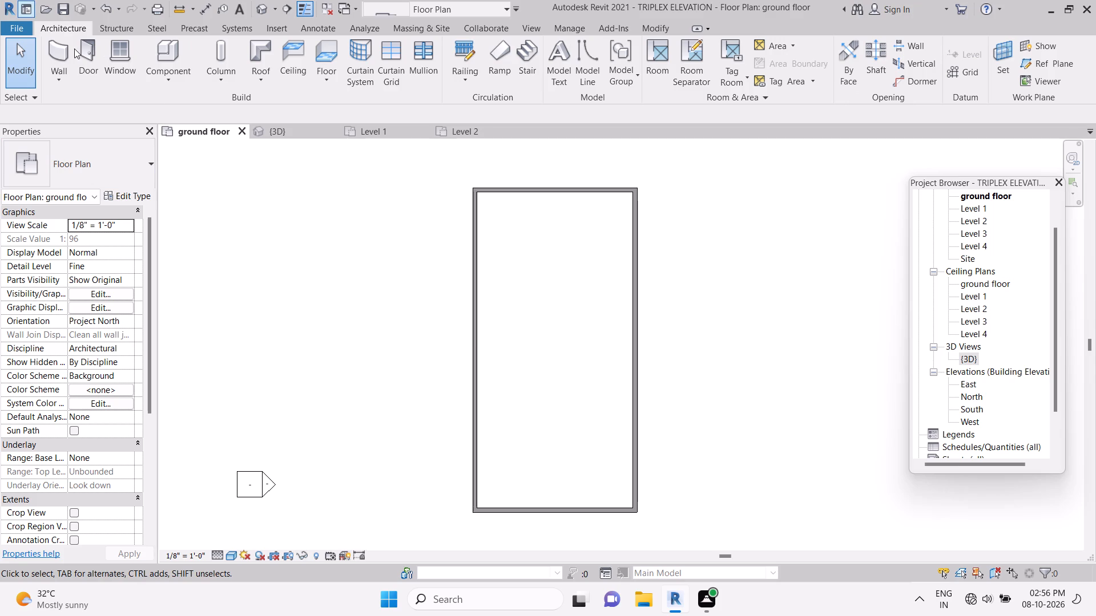
left_click(58, 54)
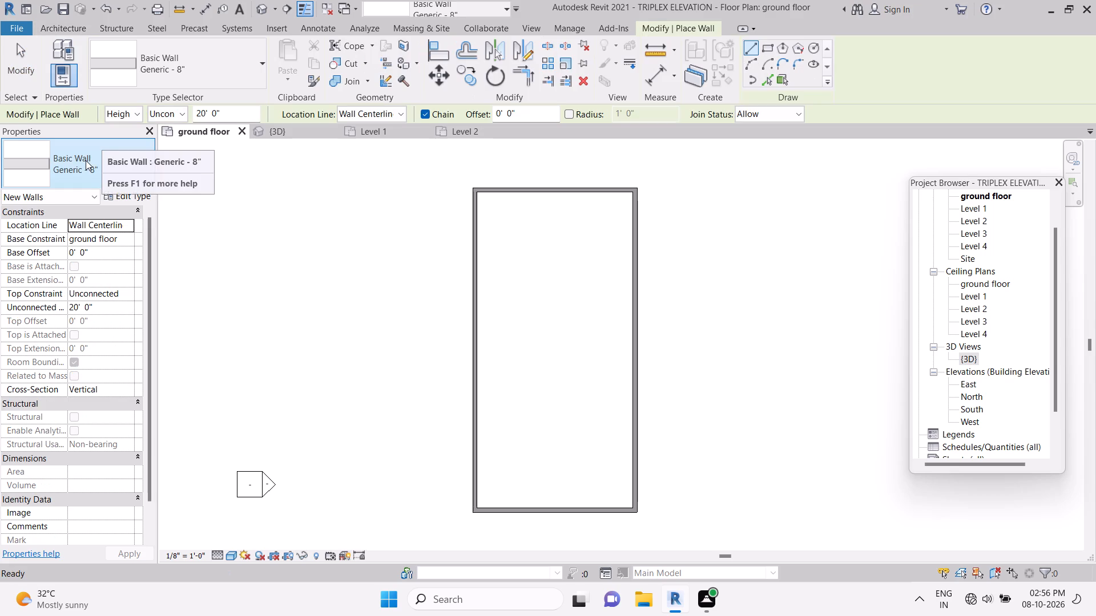
left_click(86, 160)
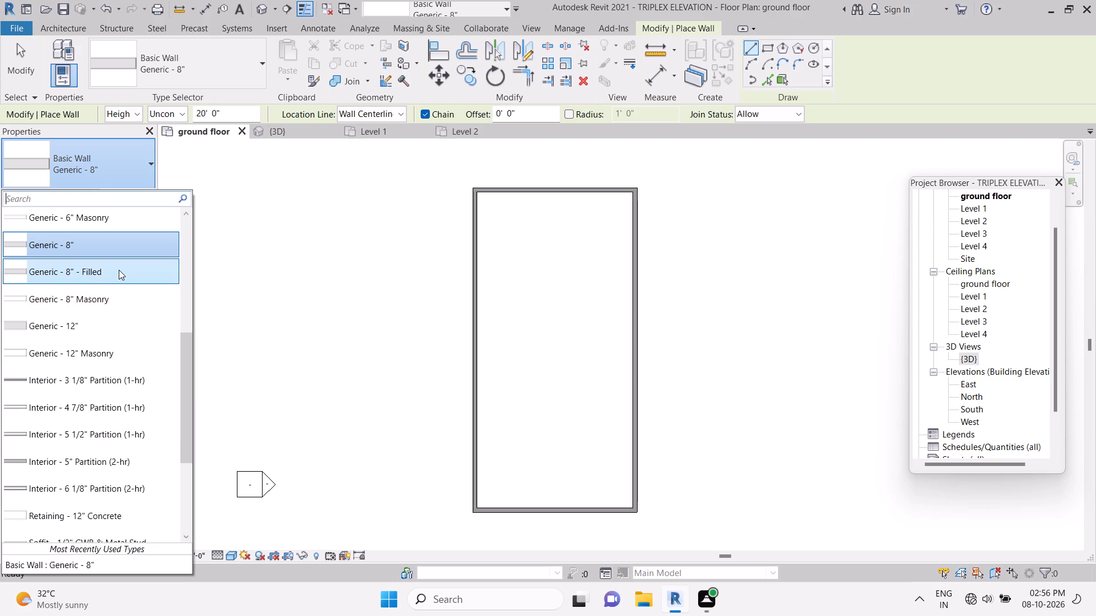
scroll(119, 270, "up", 2)
scroll(119, 270, "down", 1)
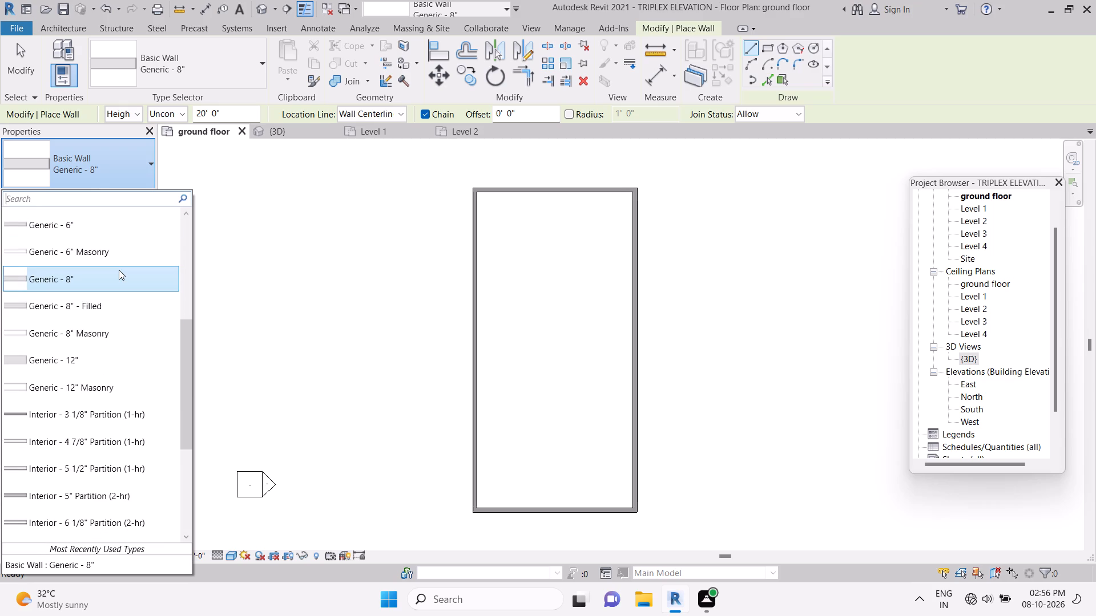
scroll(119, 270, "up", 1)
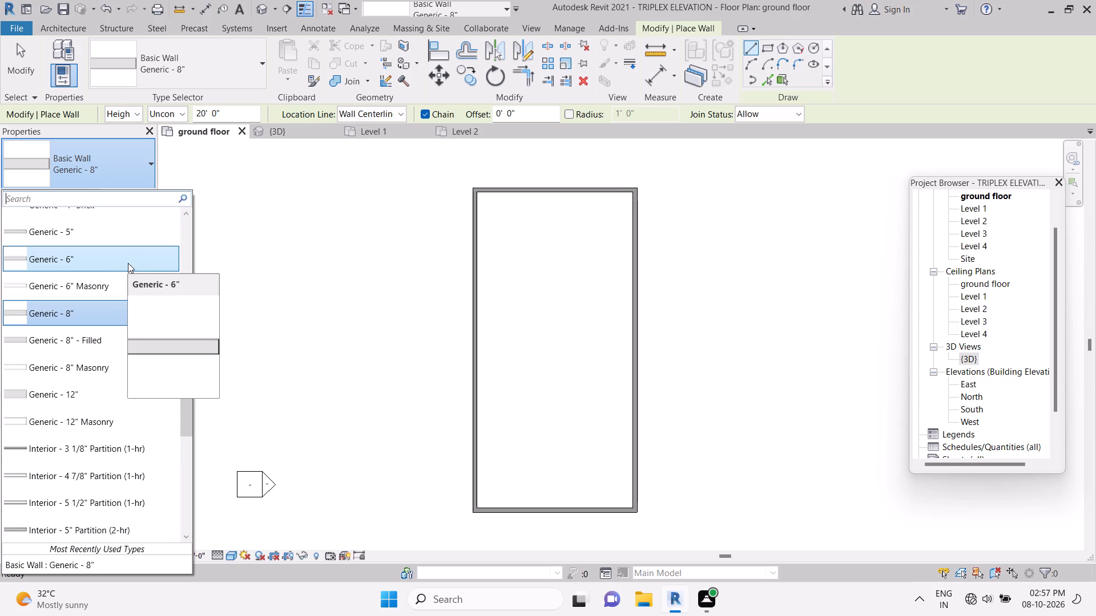
left_click(89, 149)
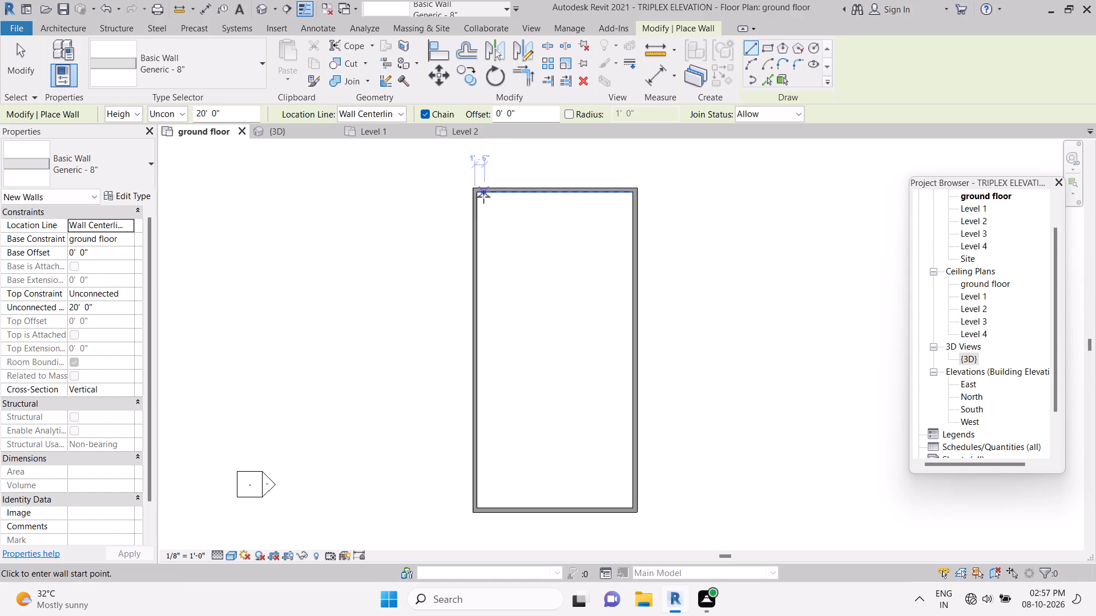
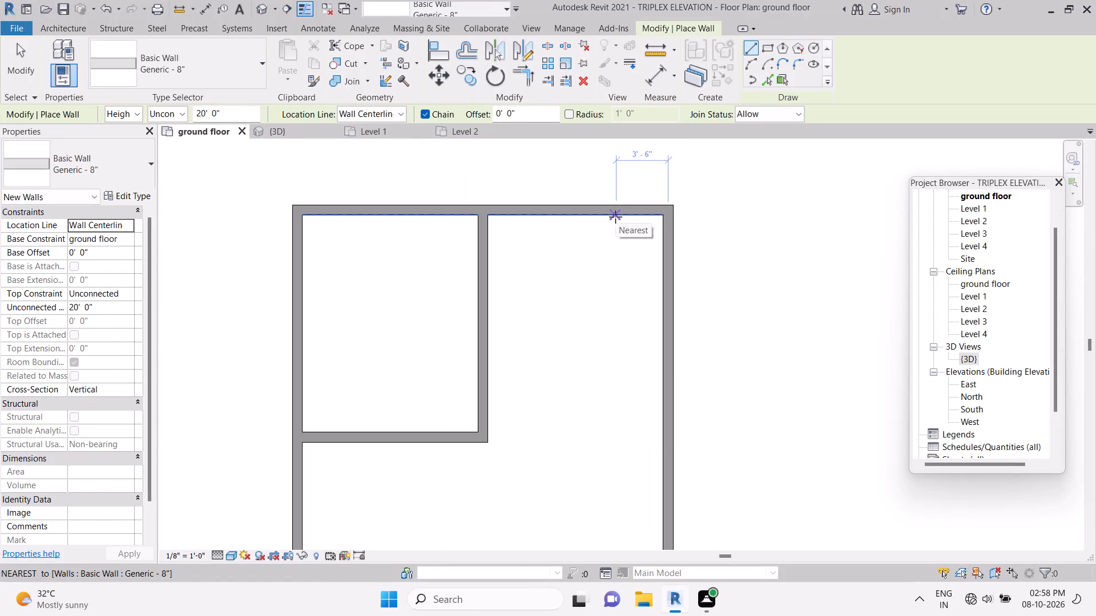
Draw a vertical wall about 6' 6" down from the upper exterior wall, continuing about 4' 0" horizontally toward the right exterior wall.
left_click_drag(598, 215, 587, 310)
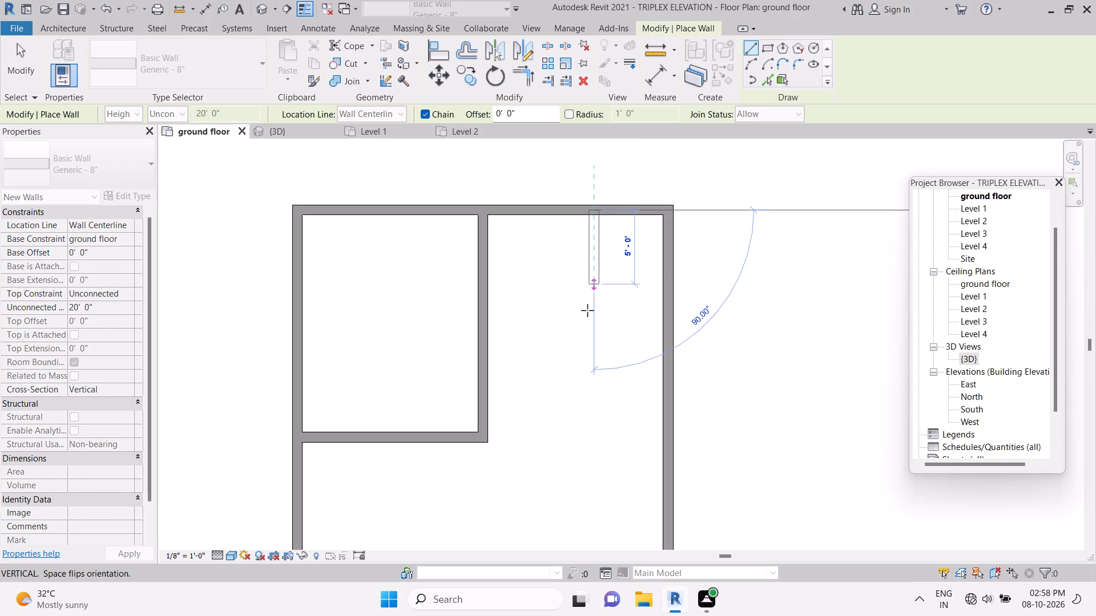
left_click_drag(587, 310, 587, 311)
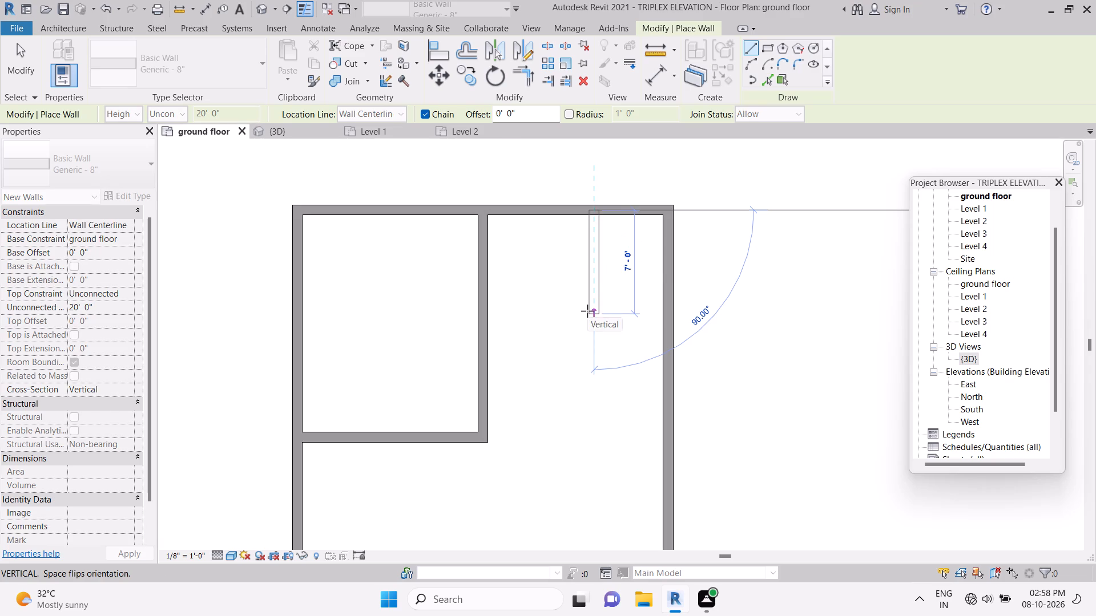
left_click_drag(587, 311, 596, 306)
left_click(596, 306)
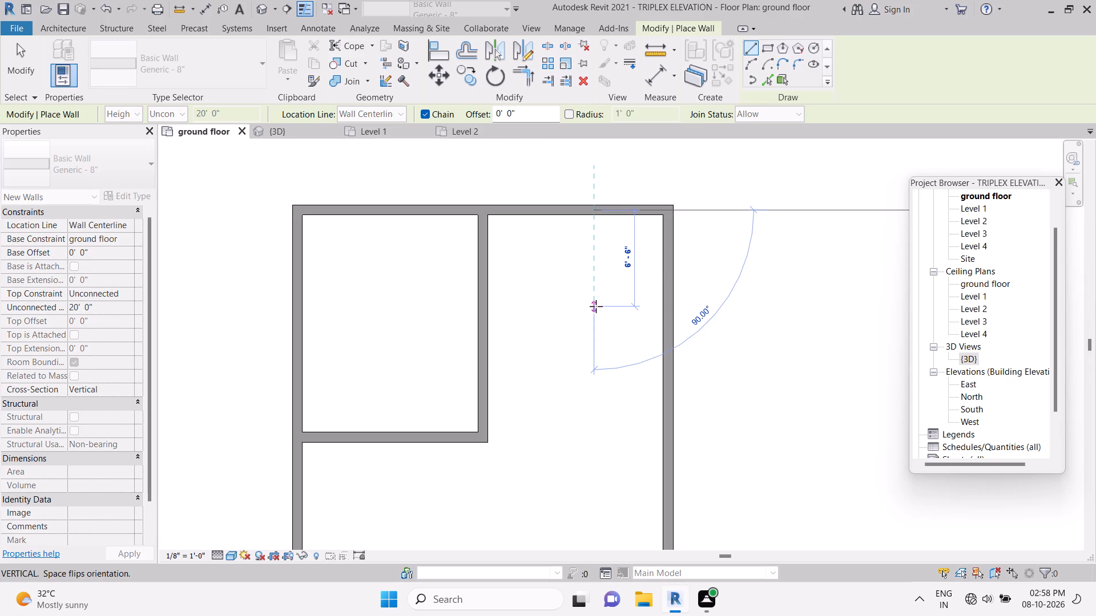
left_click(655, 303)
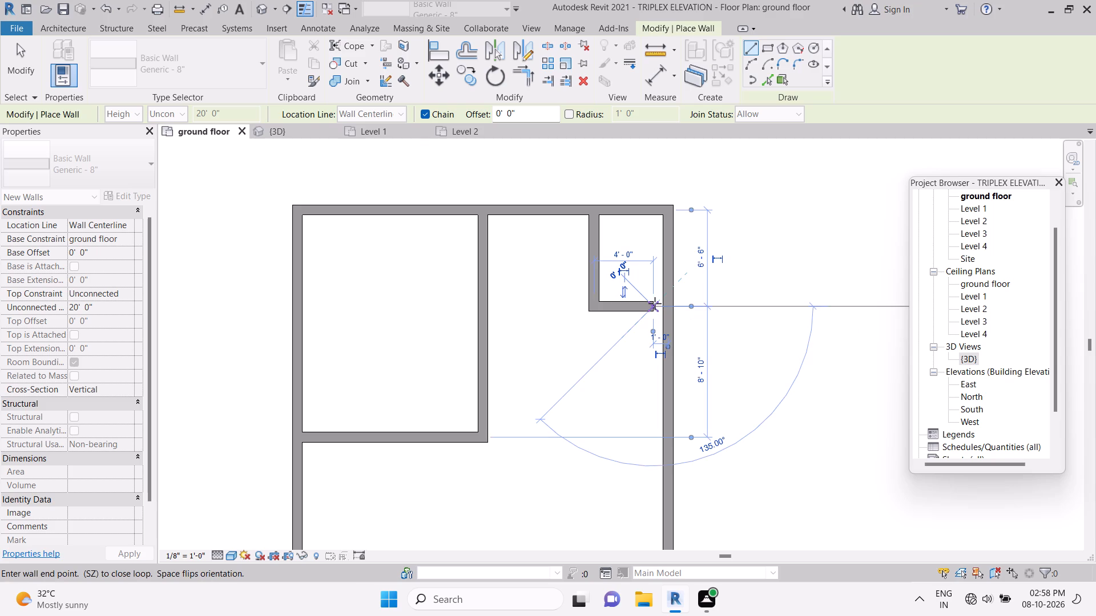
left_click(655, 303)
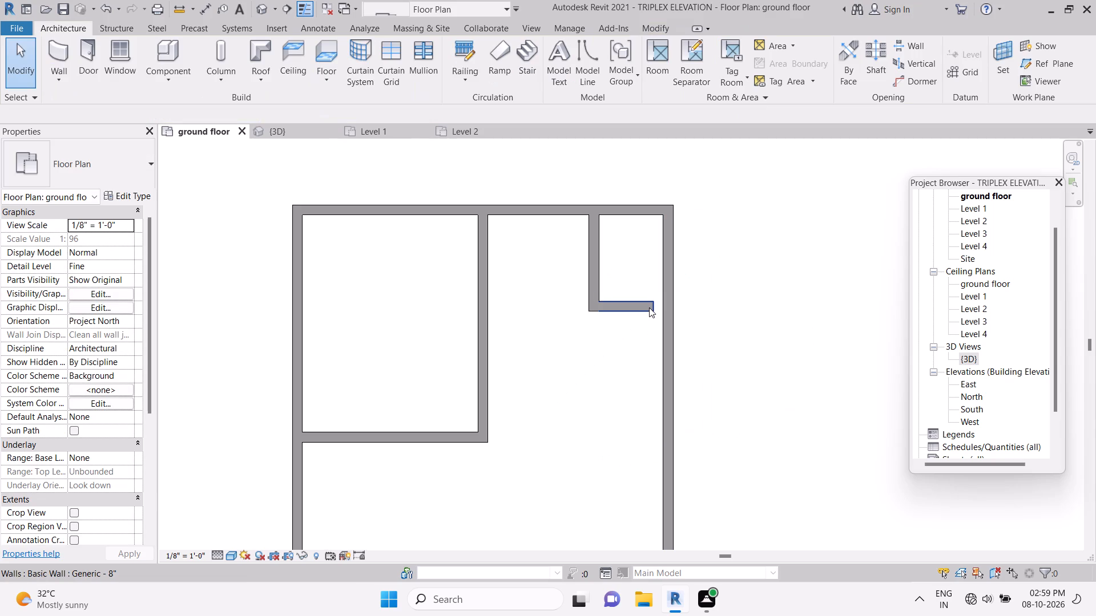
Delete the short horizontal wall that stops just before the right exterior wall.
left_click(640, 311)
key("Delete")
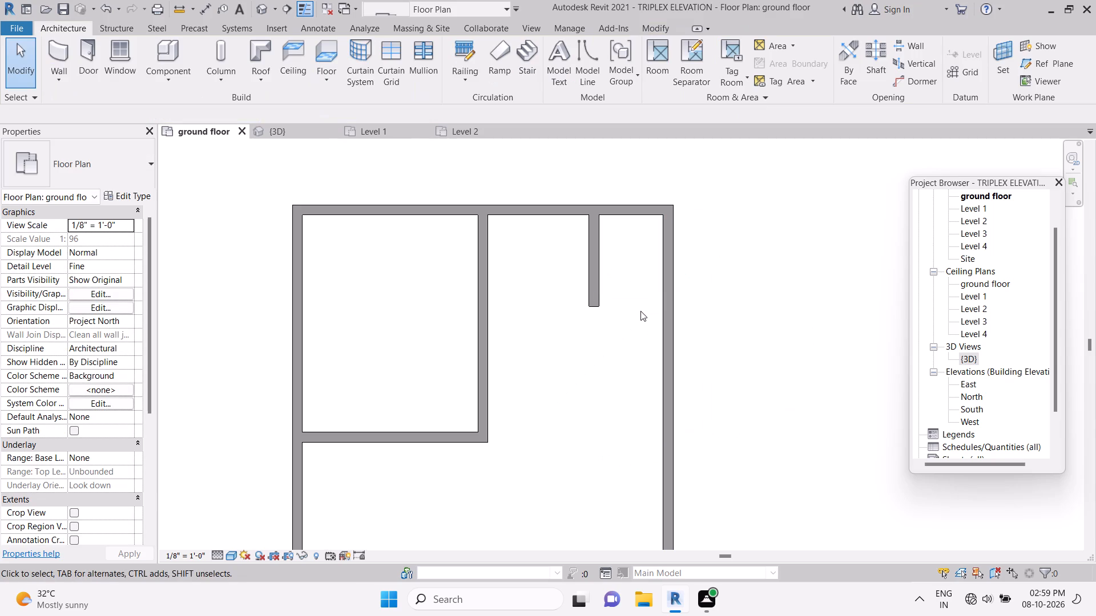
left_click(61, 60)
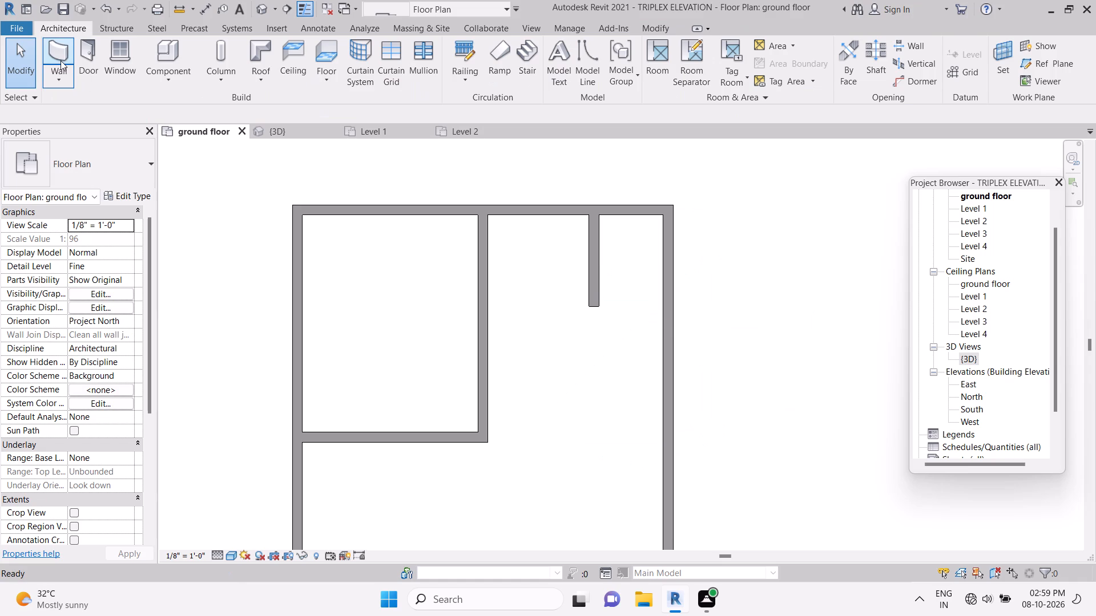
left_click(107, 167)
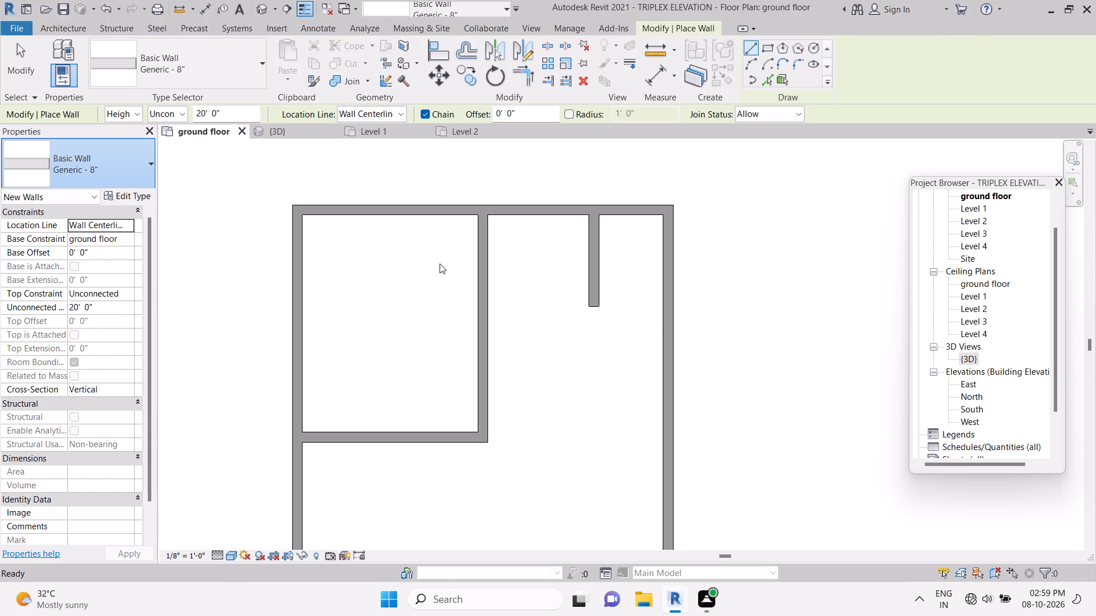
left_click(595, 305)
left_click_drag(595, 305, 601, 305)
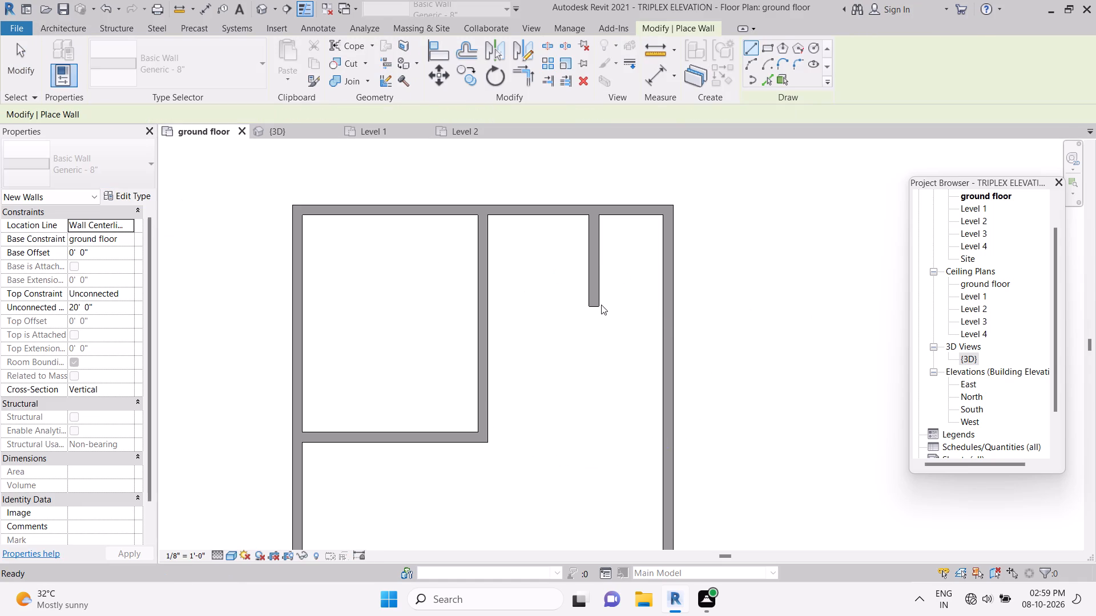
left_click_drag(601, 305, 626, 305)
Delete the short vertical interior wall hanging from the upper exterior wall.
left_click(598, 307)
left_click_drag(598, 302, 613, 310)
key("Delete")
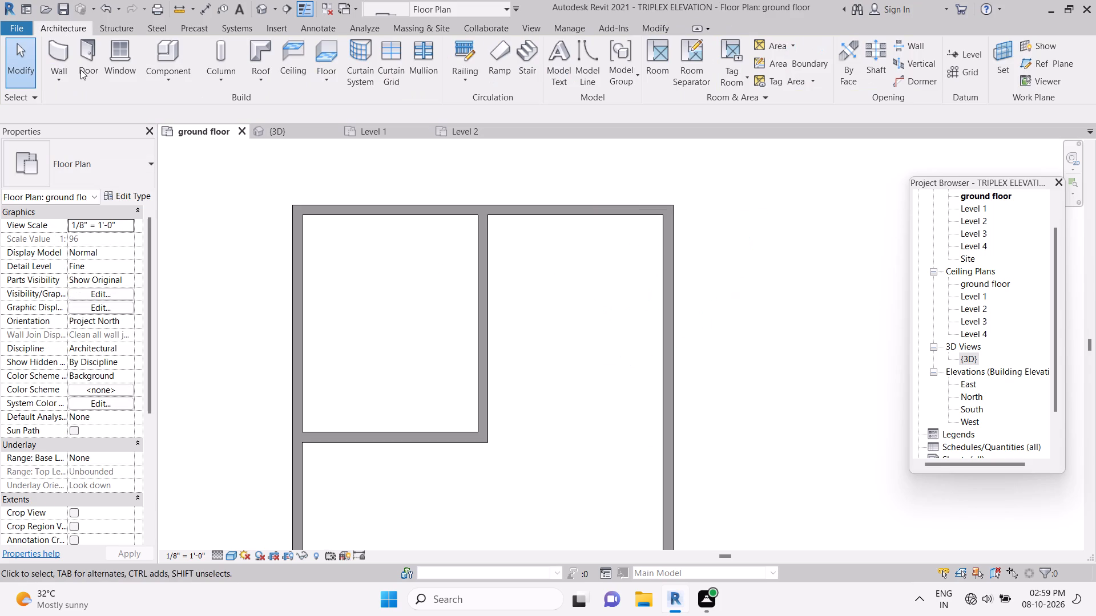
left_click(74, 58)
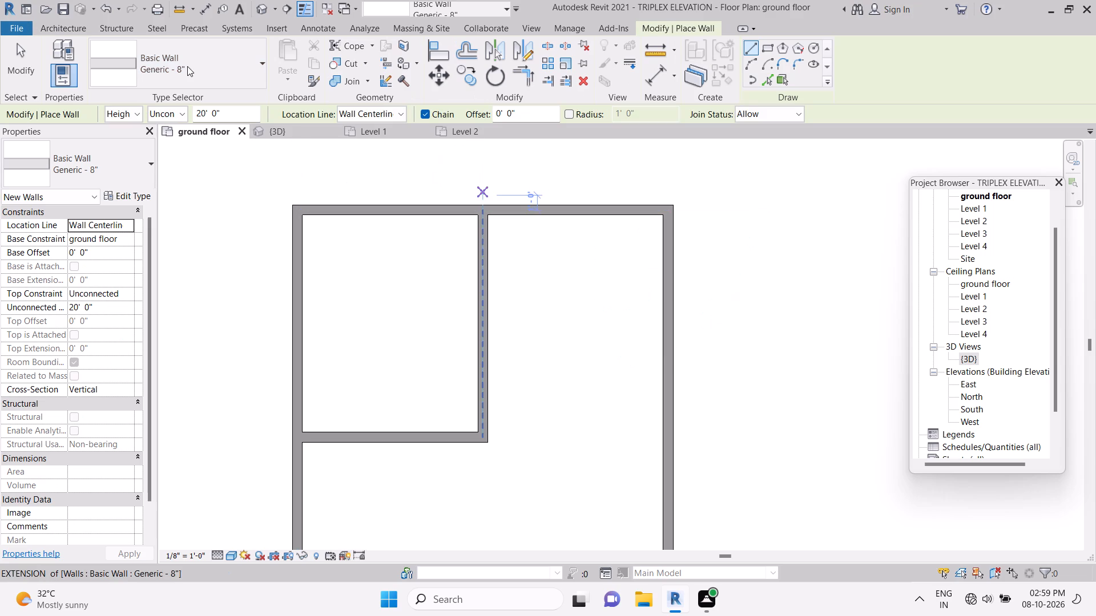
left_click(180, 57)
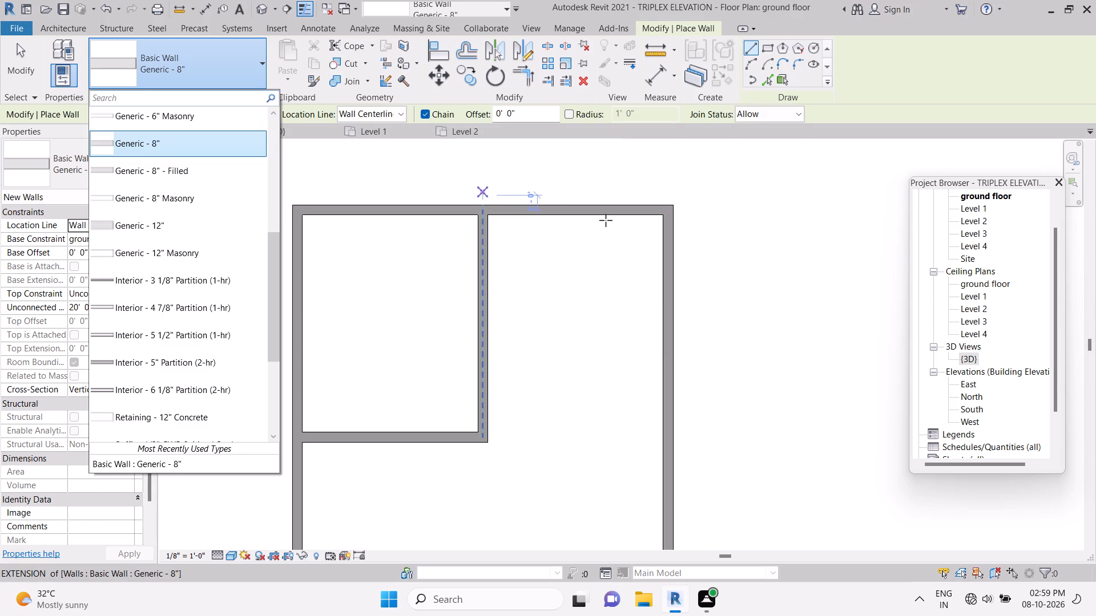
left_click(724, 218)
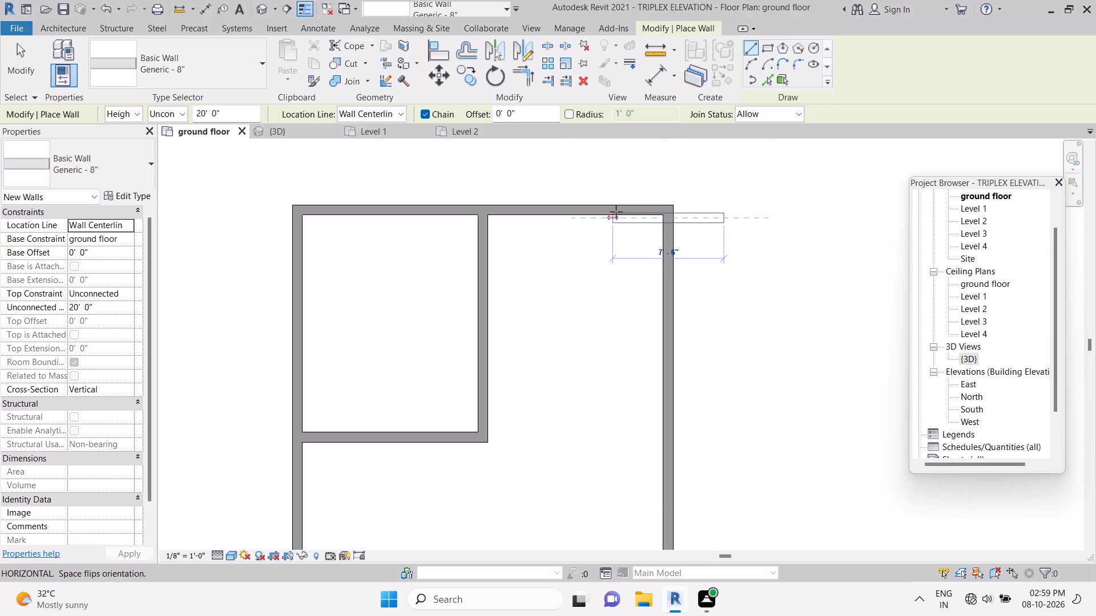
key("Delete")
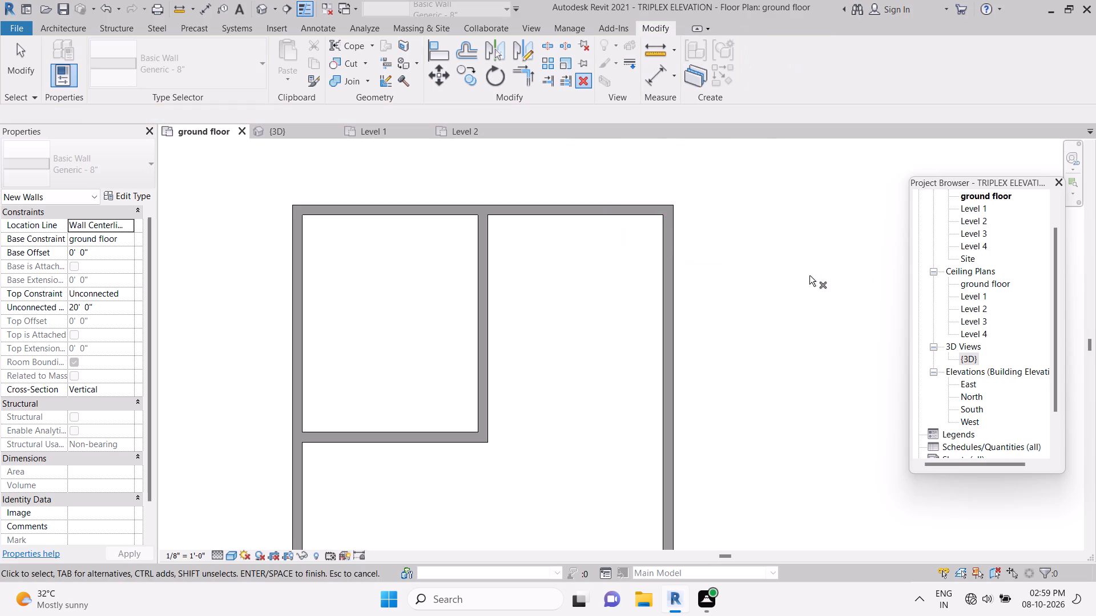
Enclose the upper-right corner with a Generic - 8" vertical wall about 6' 4" long, 5' 0" from the right exterior wall, and a horizontal wall joining it.
left_click(46, 31)
left_click(51, 49)
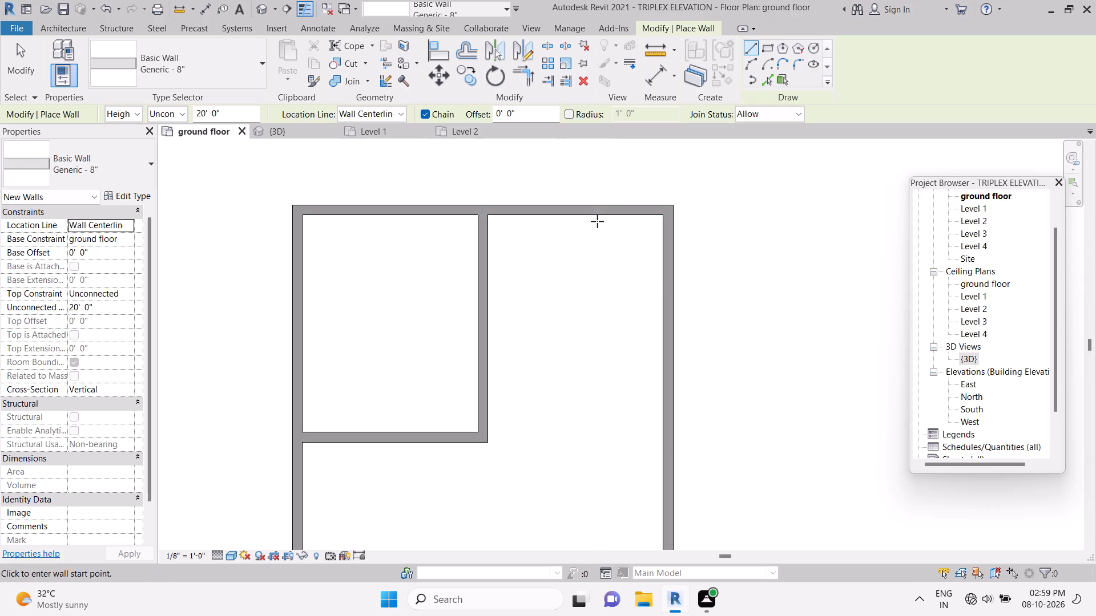
left_click_drag(596, 219, 593, 291)
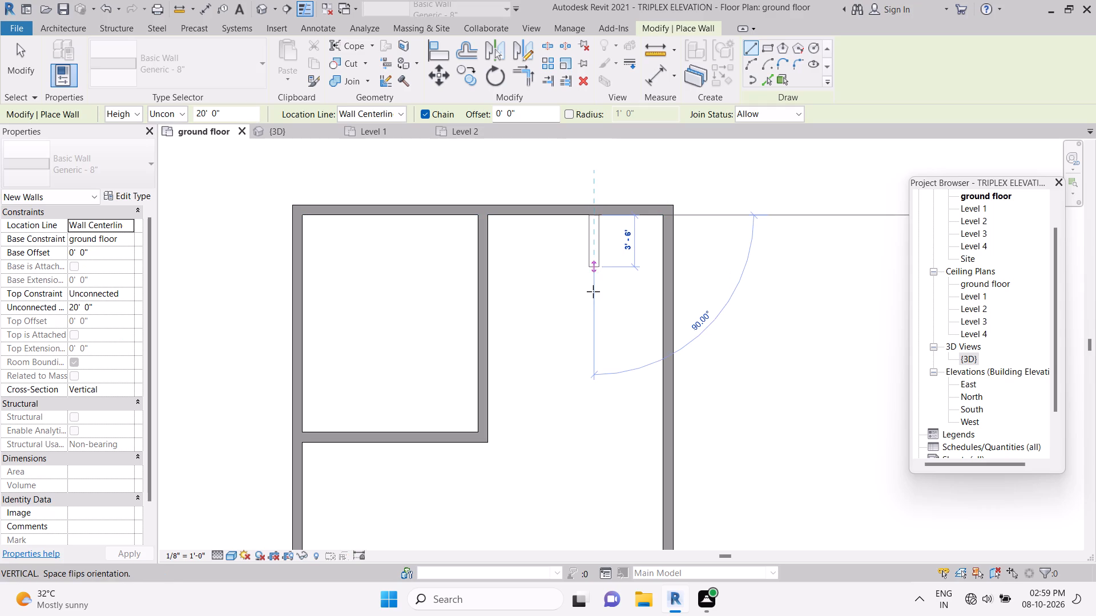
left_click_drag(593, 291, 598, 301)
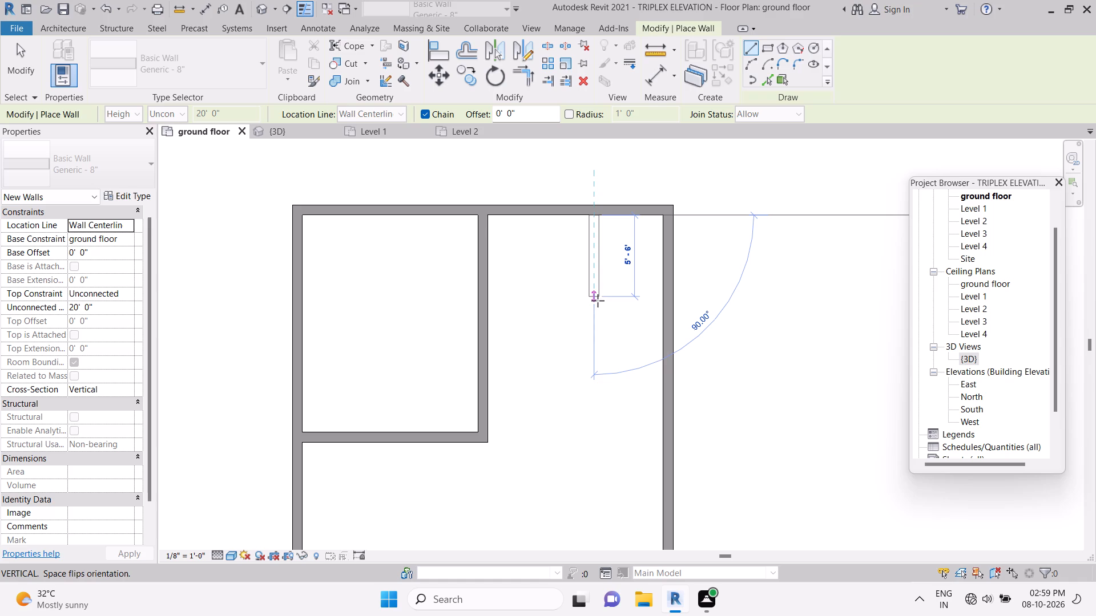
left_click_drag(598, 301, 599, 307)
left_click(599, 307)
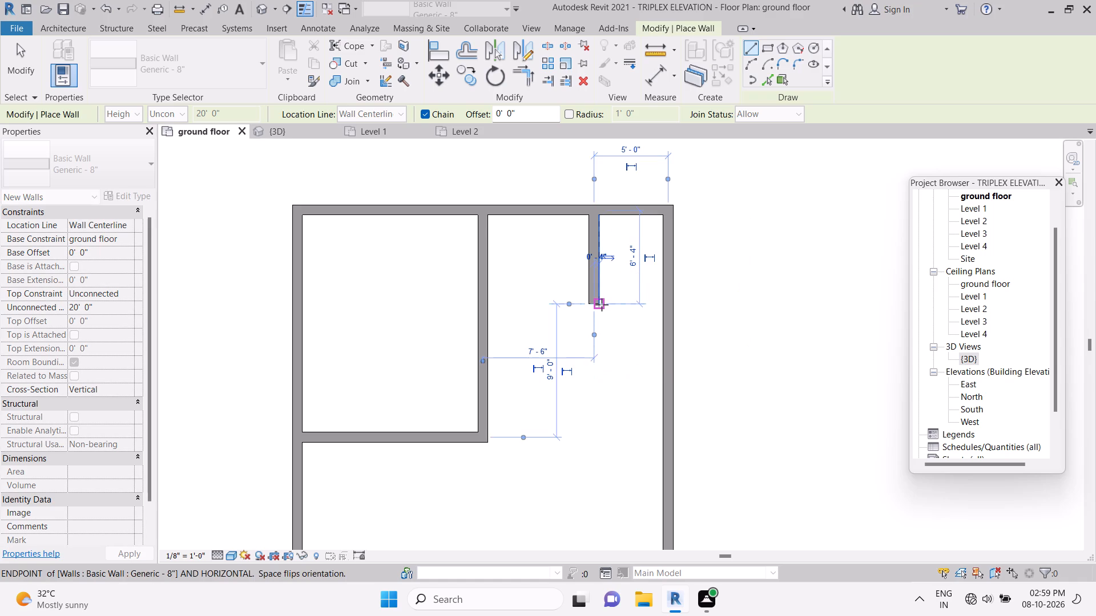
left_click_drag(603, 307, 616, 311)
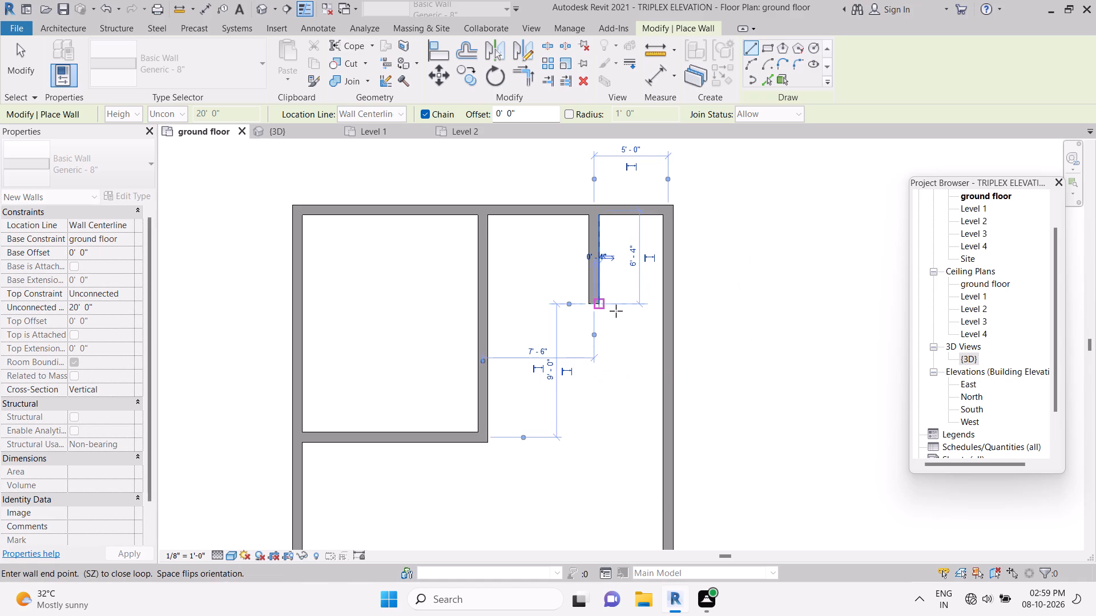
left_click_drag(616, 311, 663, 303)
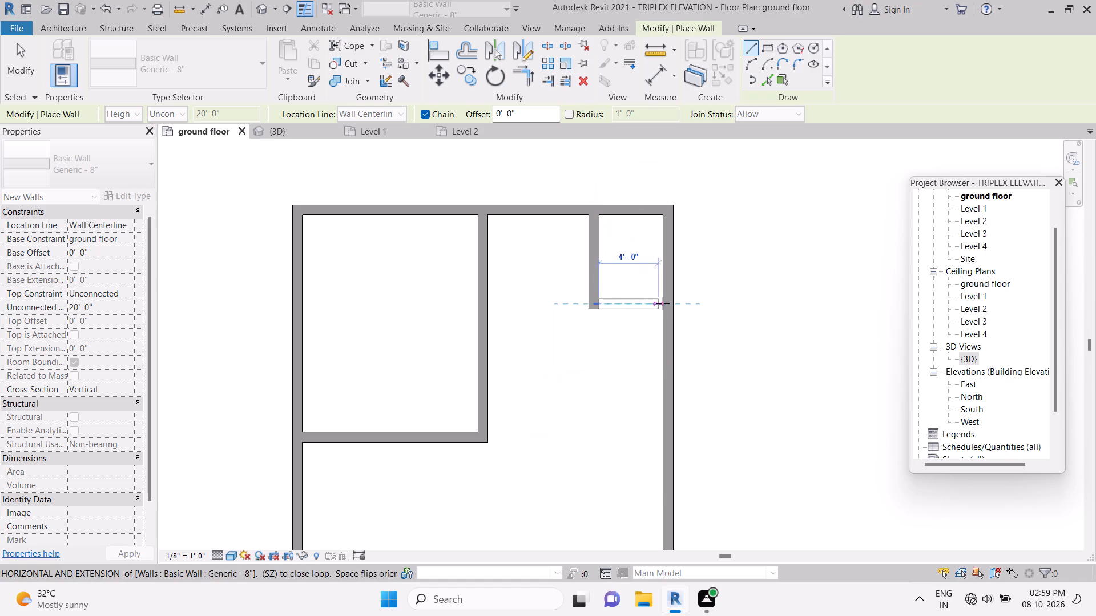
left_click_drag(663, 303, 659, 305)
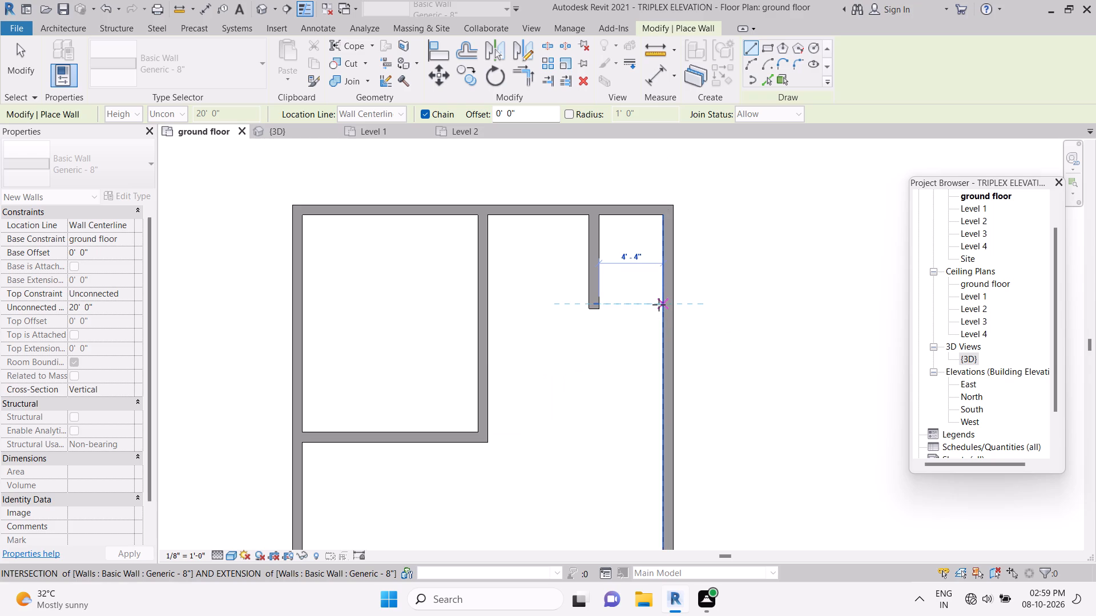
left_click(659, 305)
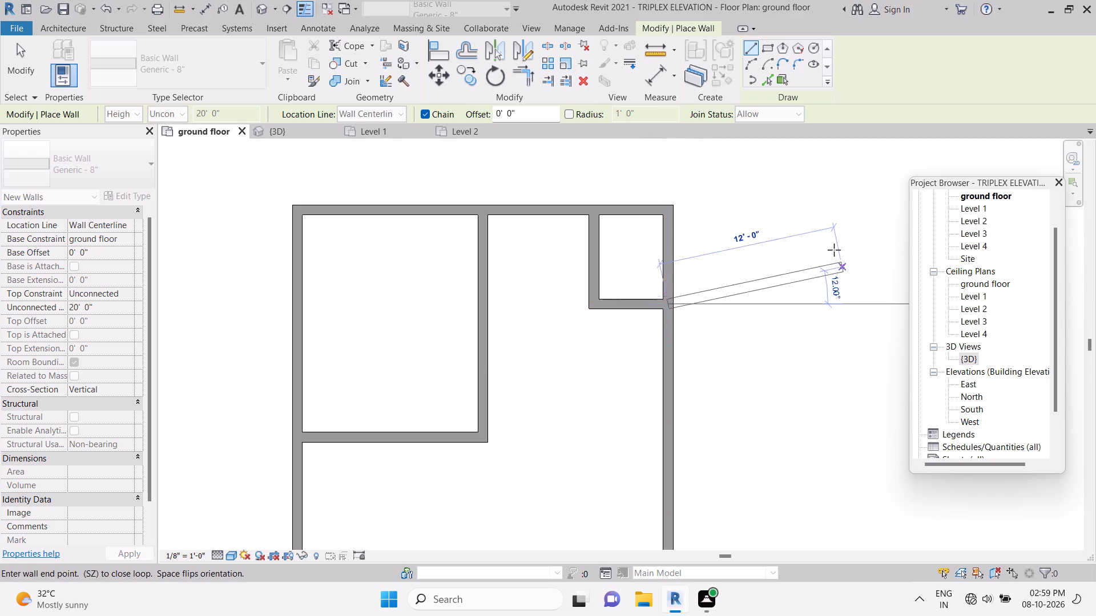
key("Delete")
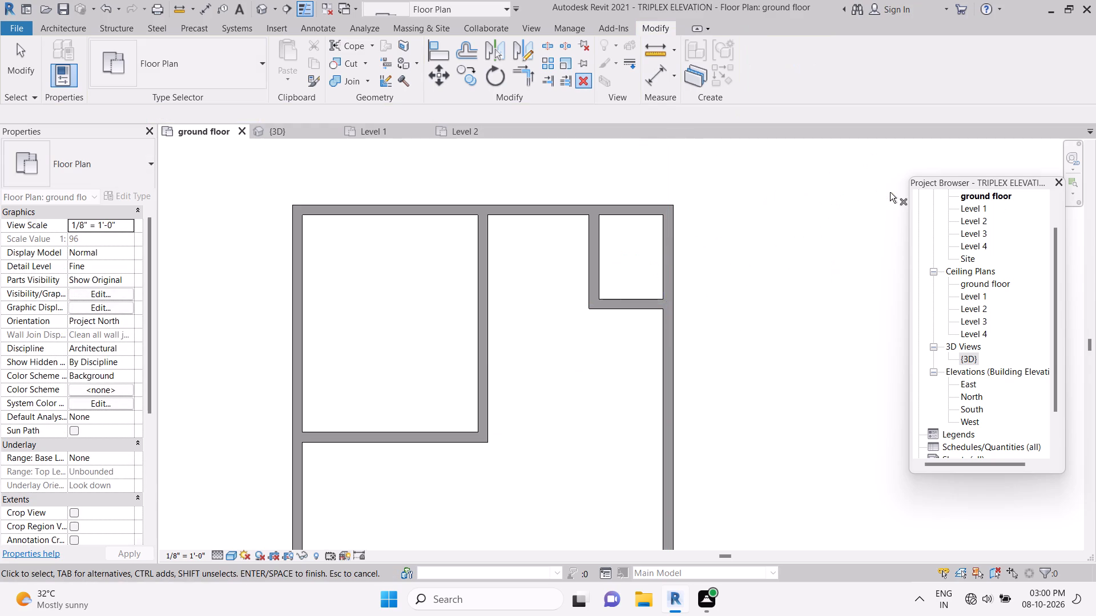
key("Escape")
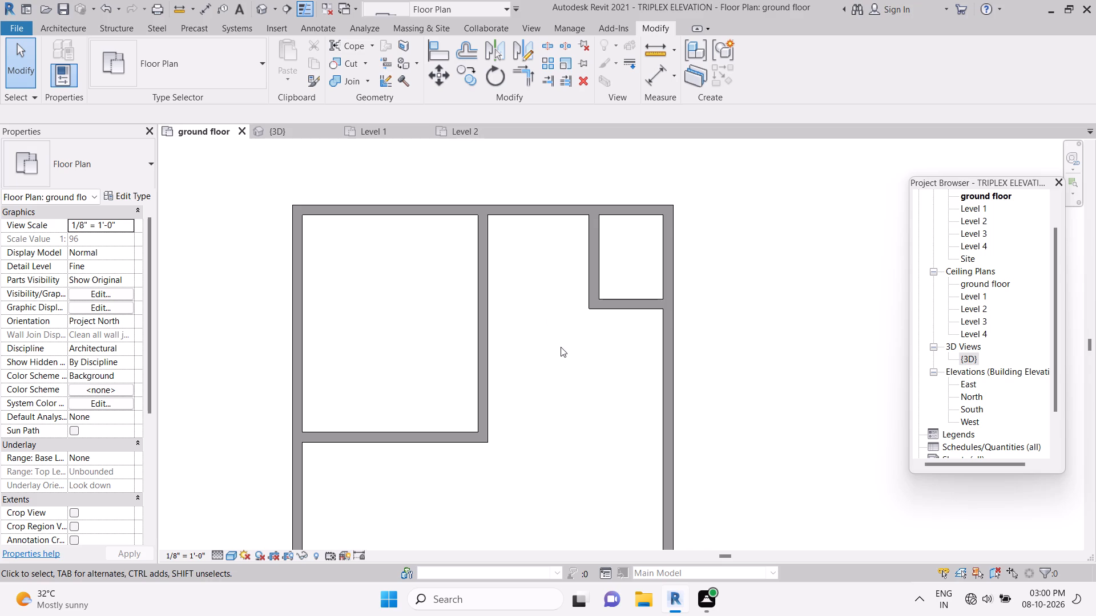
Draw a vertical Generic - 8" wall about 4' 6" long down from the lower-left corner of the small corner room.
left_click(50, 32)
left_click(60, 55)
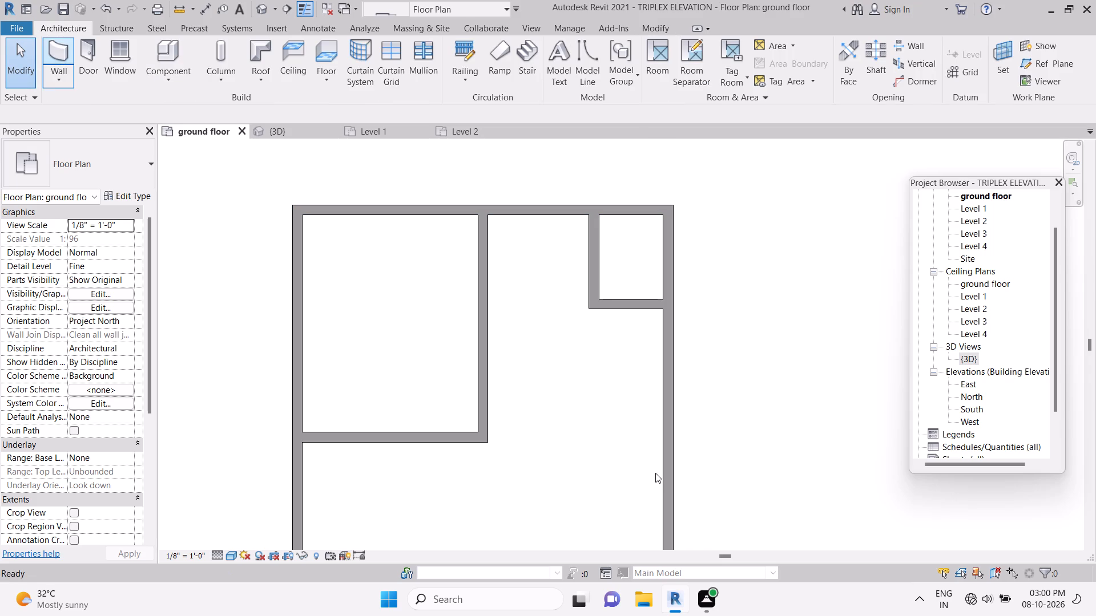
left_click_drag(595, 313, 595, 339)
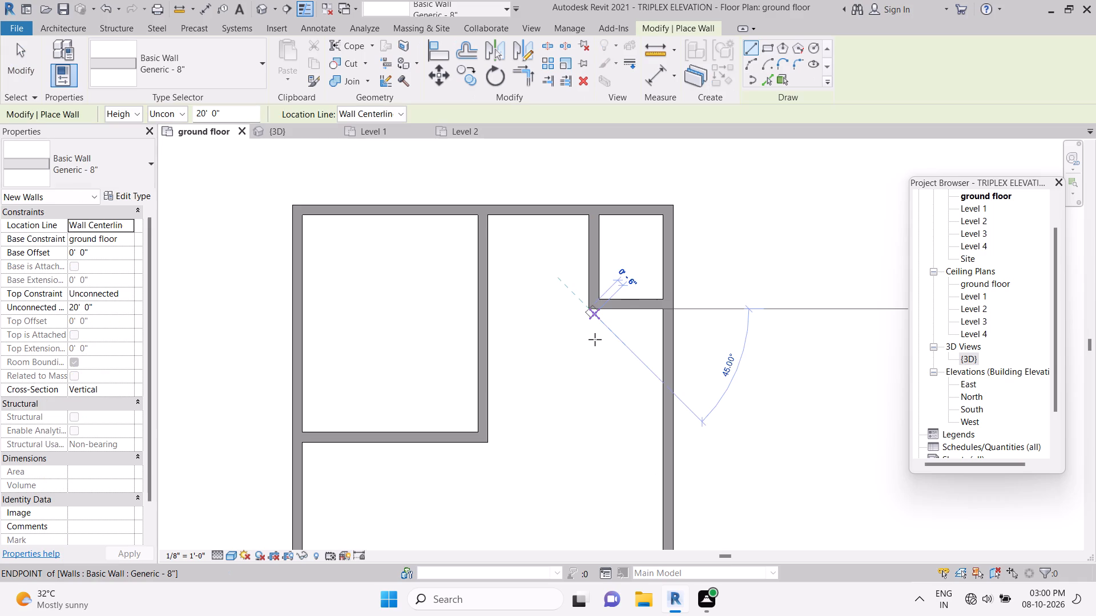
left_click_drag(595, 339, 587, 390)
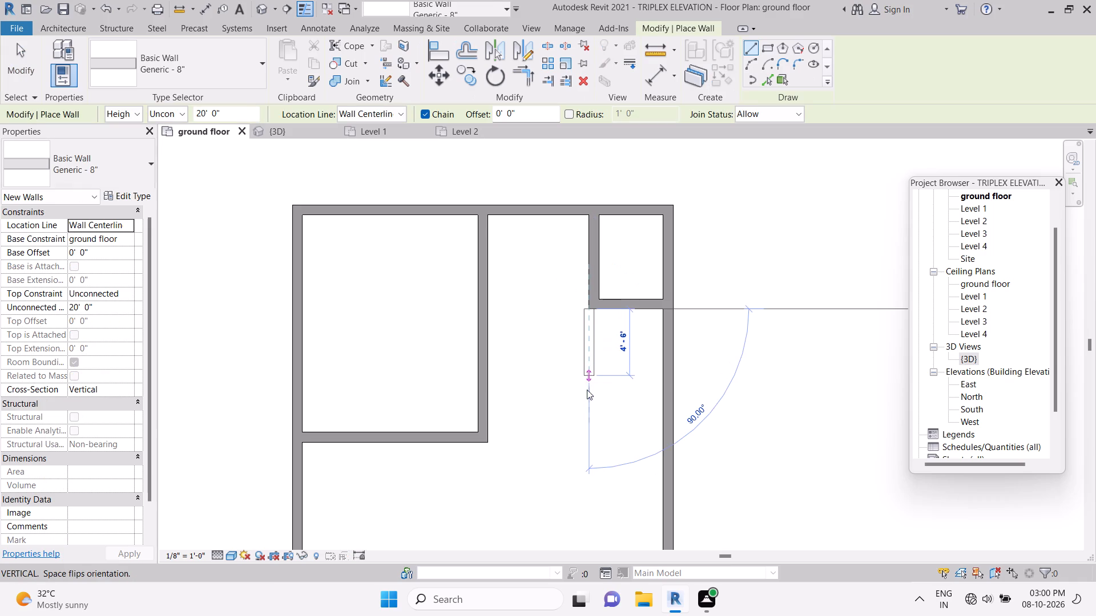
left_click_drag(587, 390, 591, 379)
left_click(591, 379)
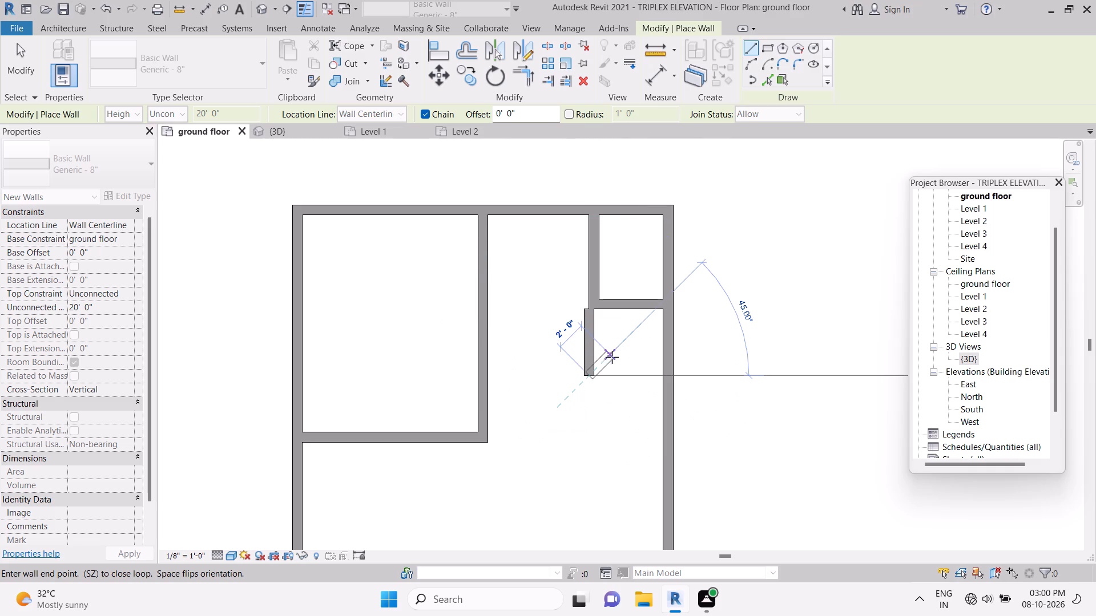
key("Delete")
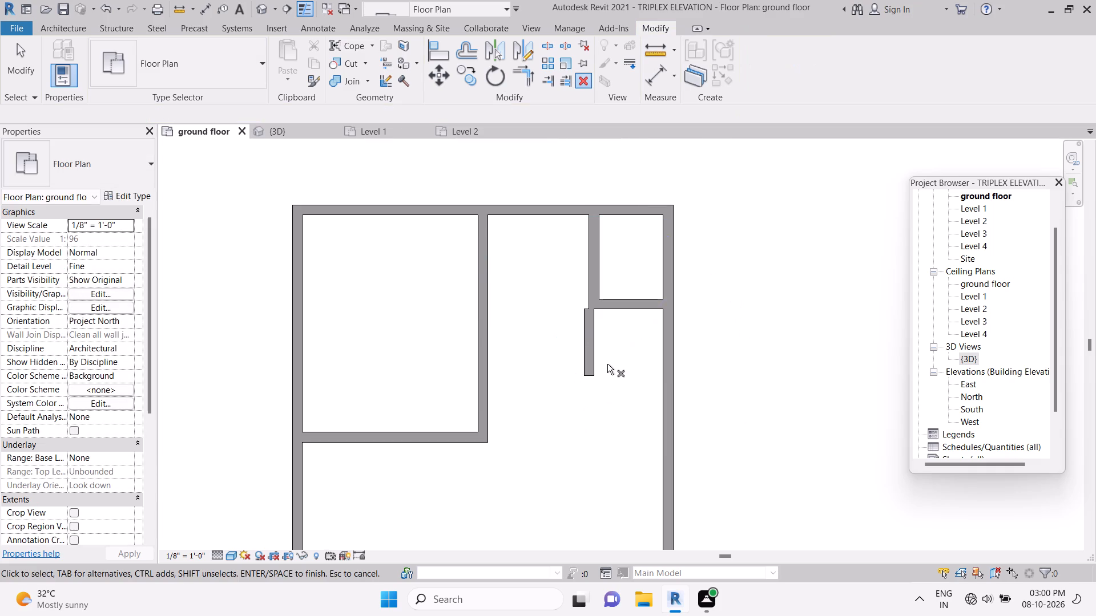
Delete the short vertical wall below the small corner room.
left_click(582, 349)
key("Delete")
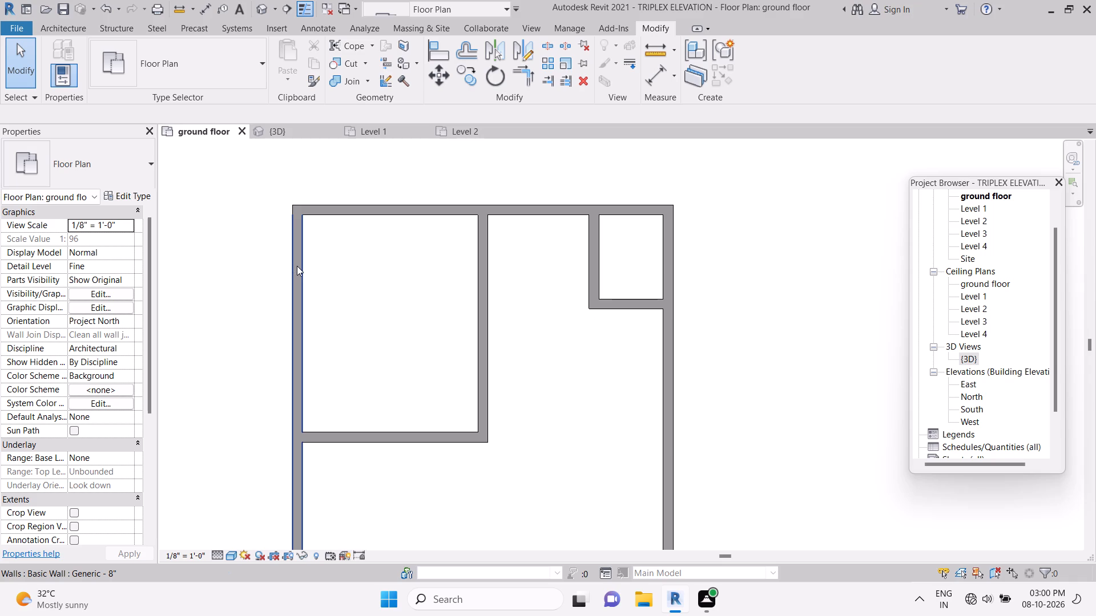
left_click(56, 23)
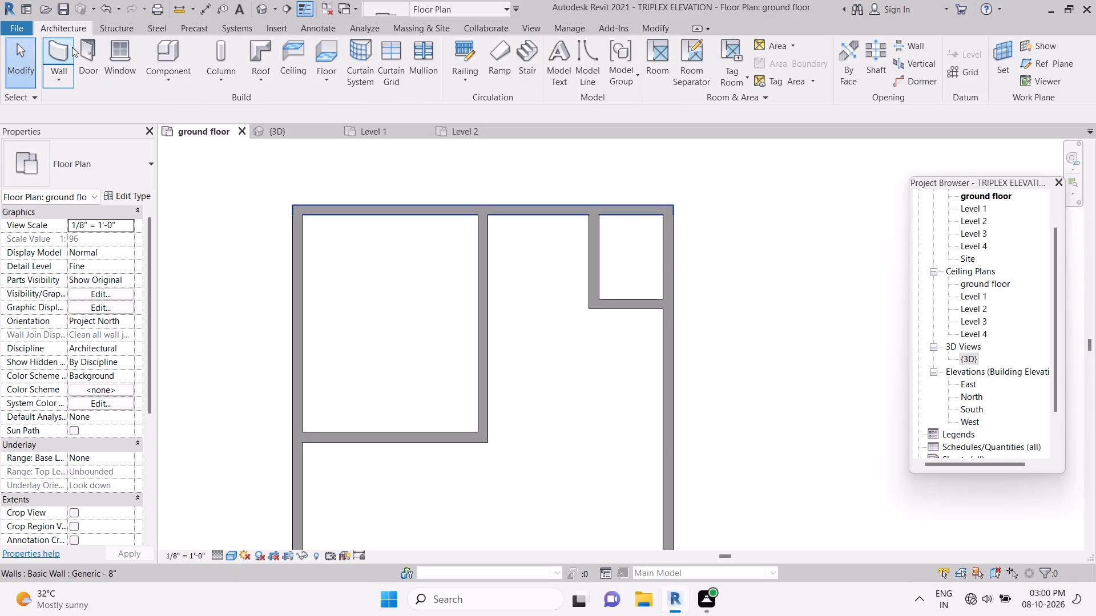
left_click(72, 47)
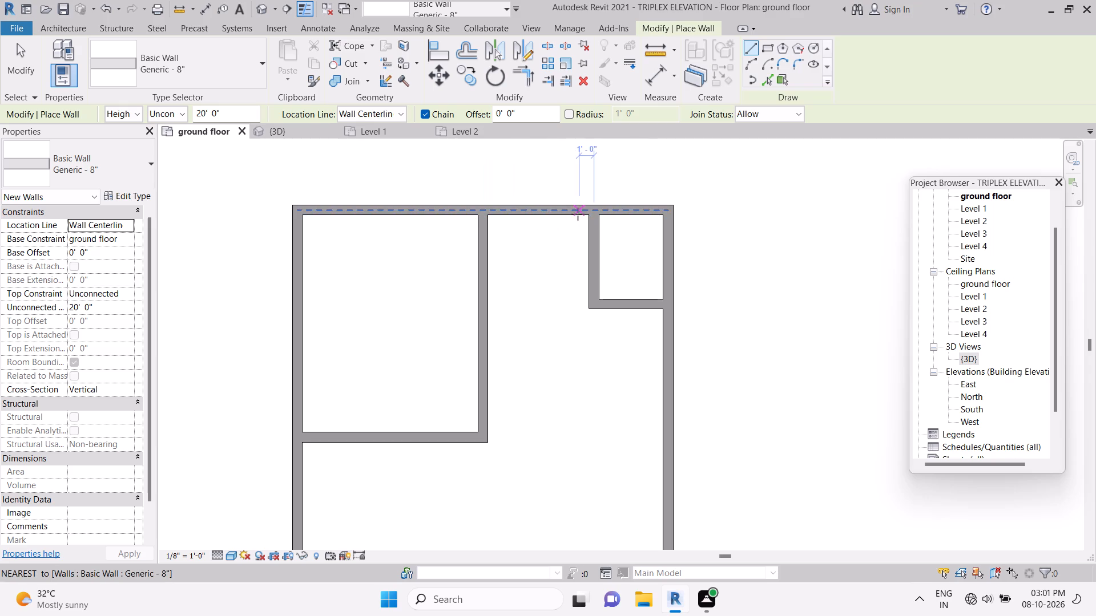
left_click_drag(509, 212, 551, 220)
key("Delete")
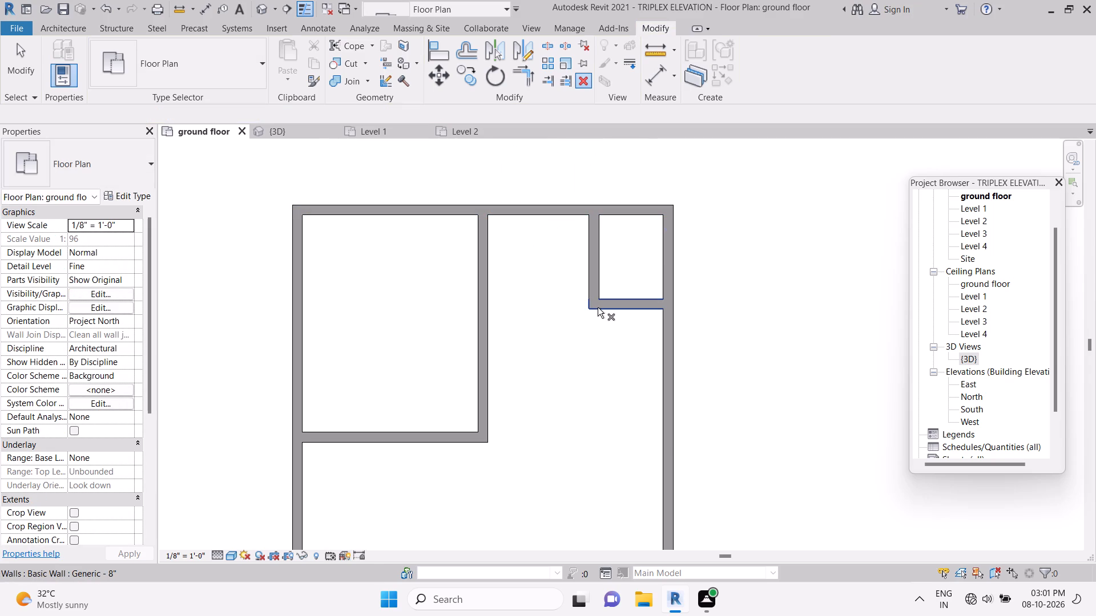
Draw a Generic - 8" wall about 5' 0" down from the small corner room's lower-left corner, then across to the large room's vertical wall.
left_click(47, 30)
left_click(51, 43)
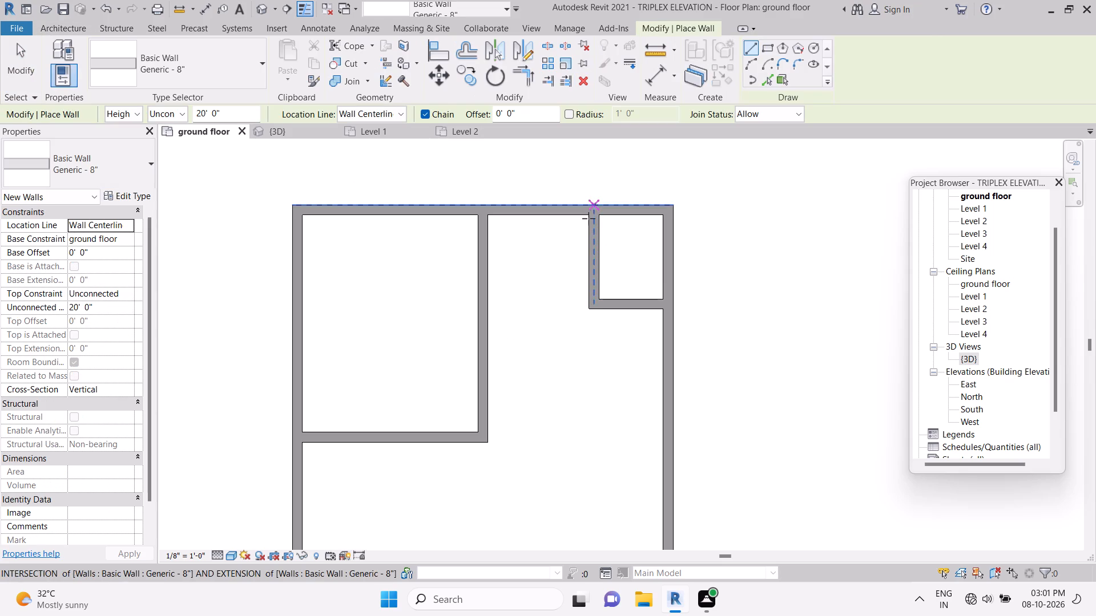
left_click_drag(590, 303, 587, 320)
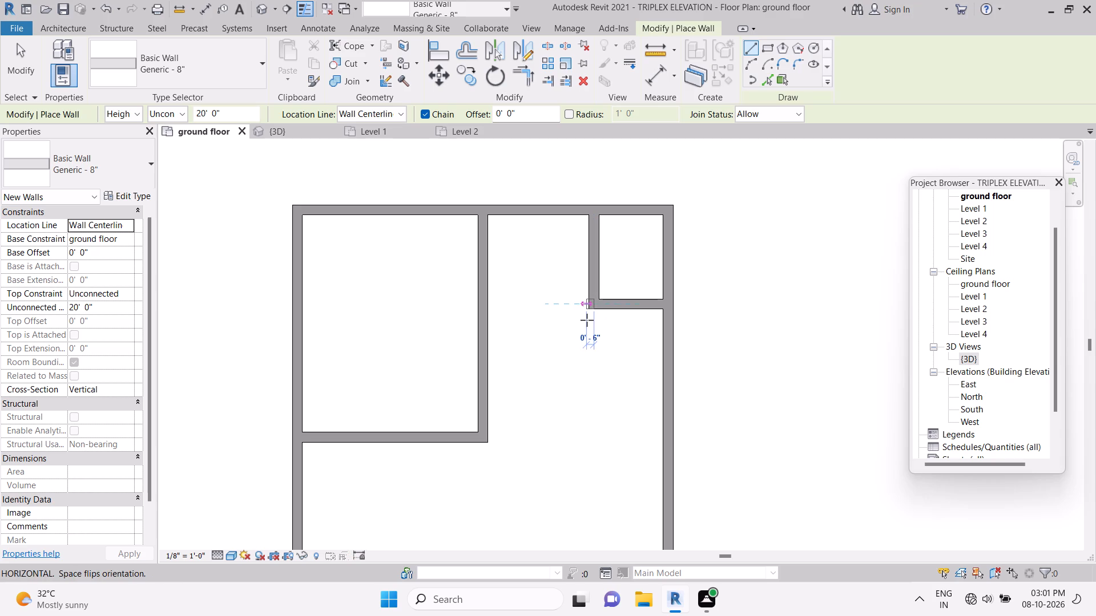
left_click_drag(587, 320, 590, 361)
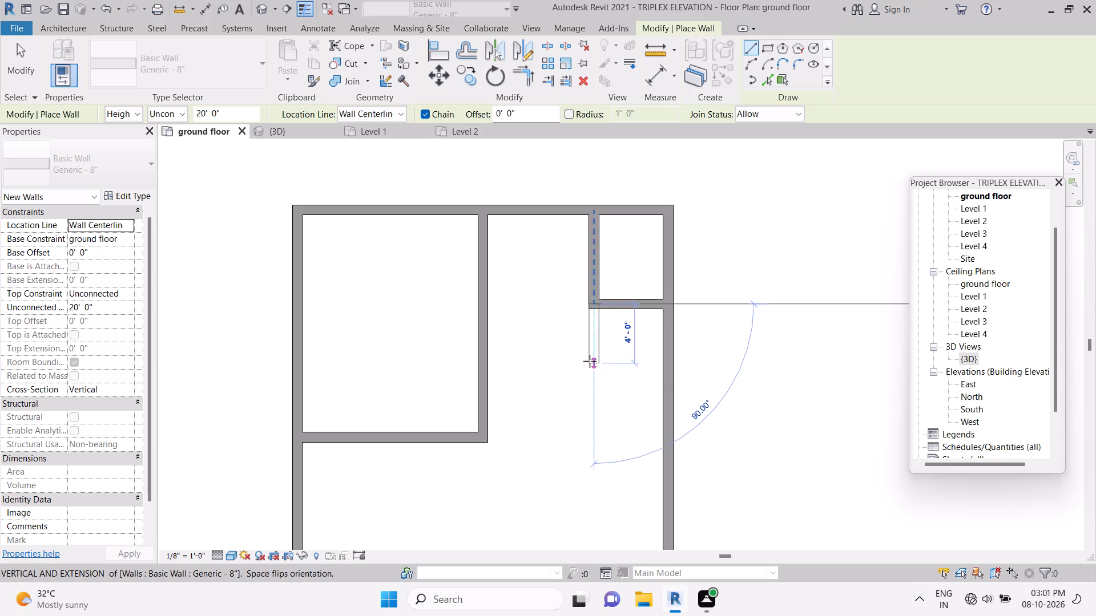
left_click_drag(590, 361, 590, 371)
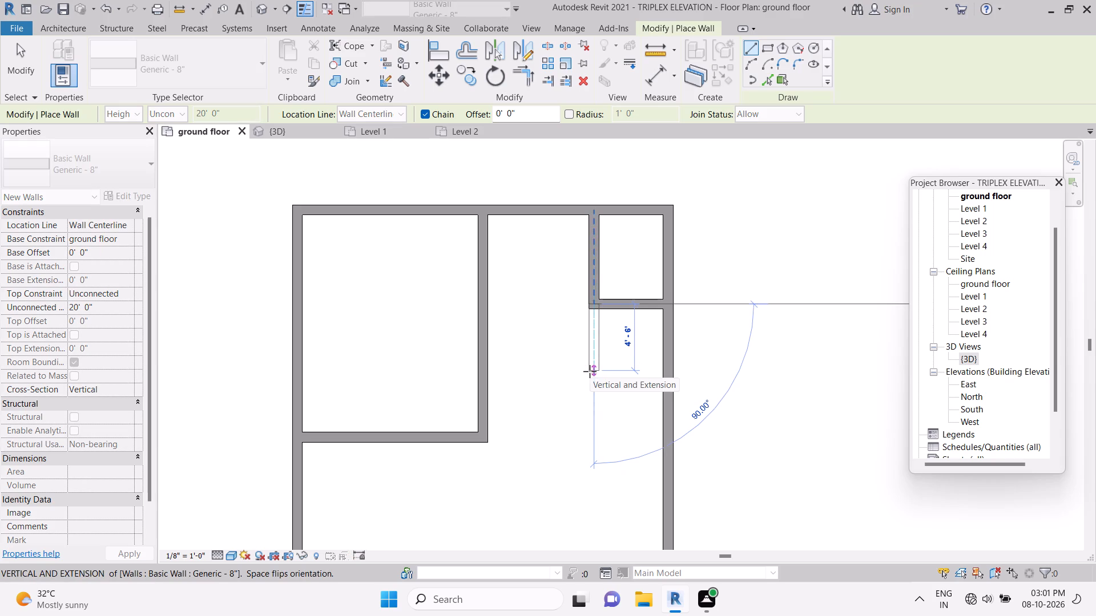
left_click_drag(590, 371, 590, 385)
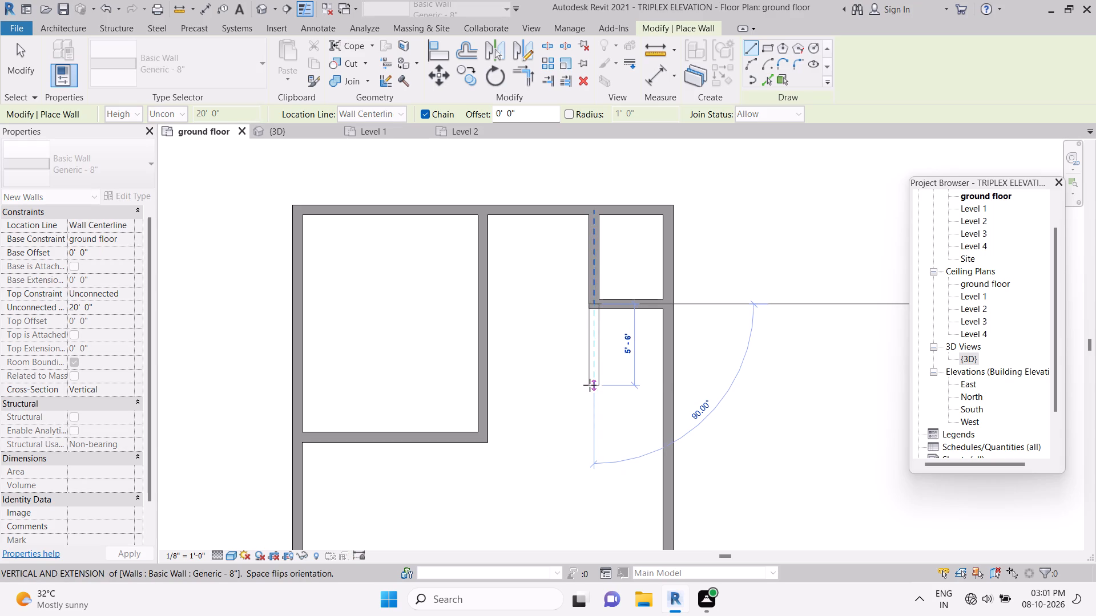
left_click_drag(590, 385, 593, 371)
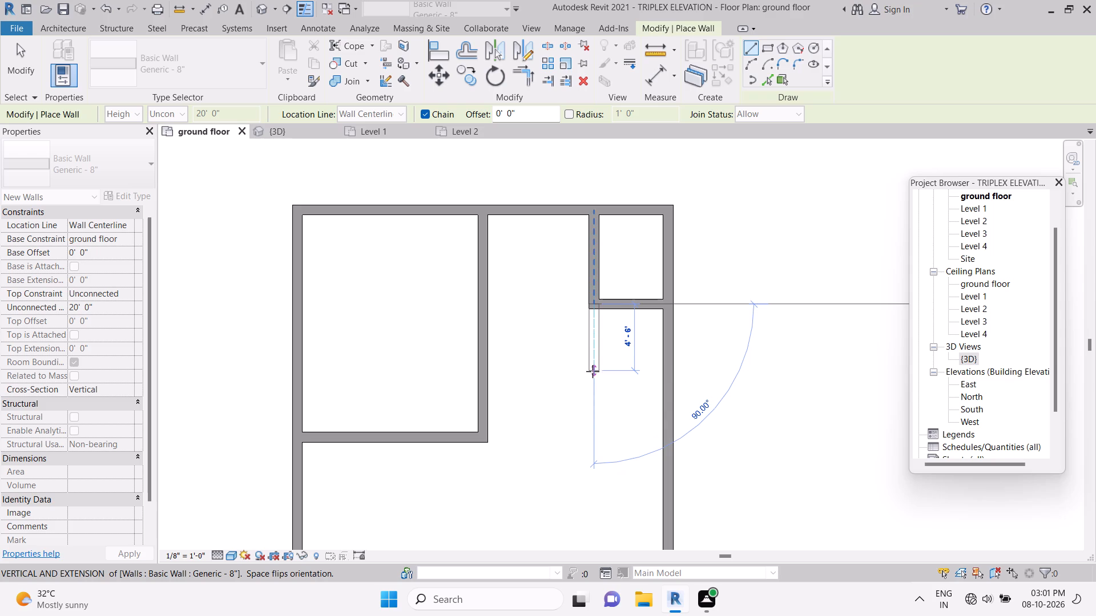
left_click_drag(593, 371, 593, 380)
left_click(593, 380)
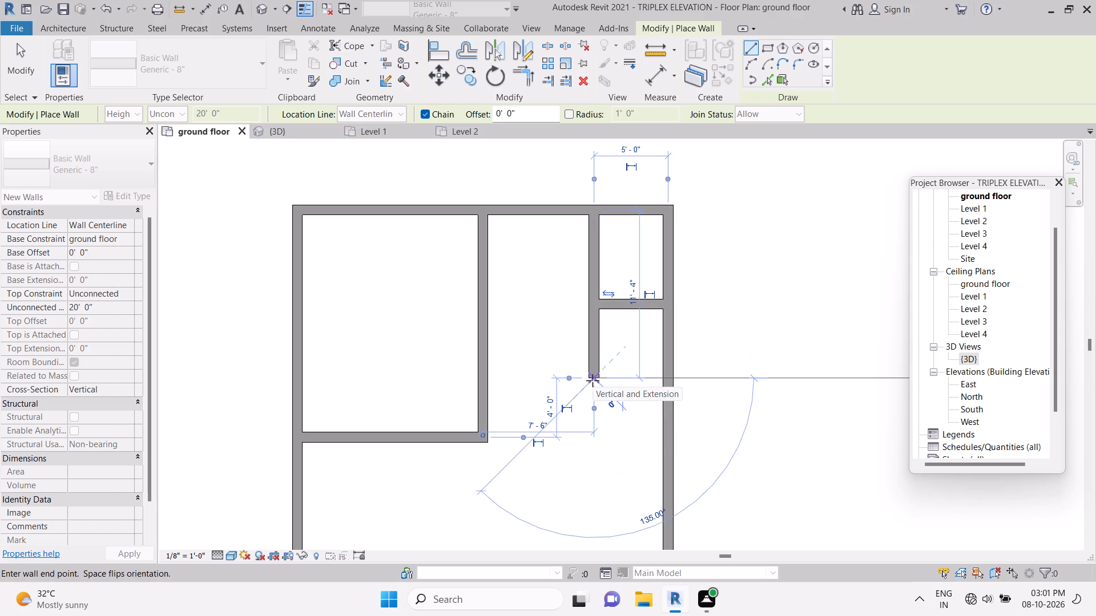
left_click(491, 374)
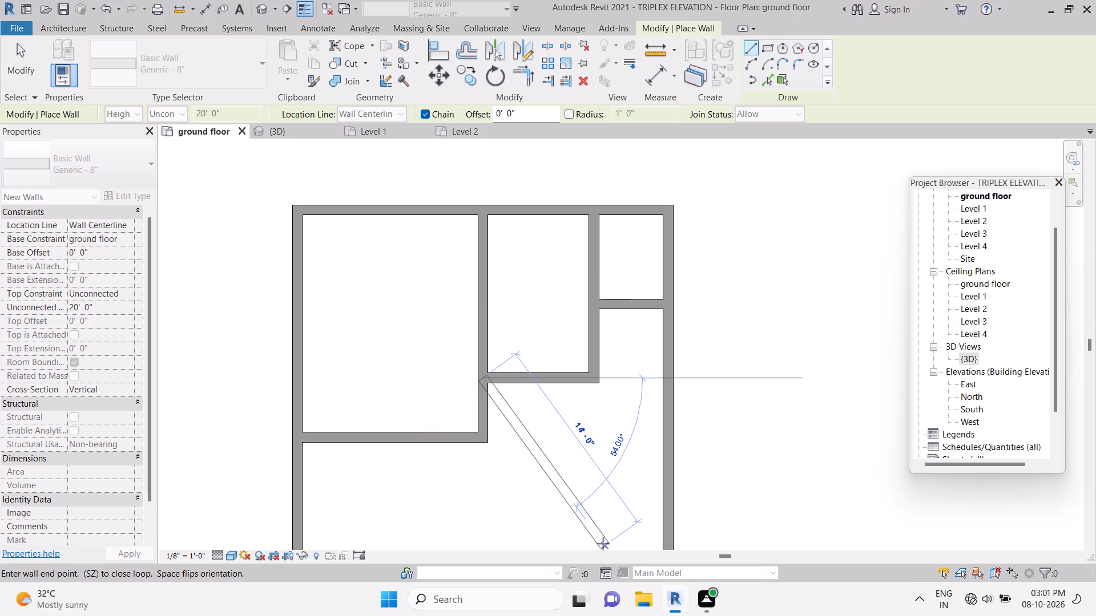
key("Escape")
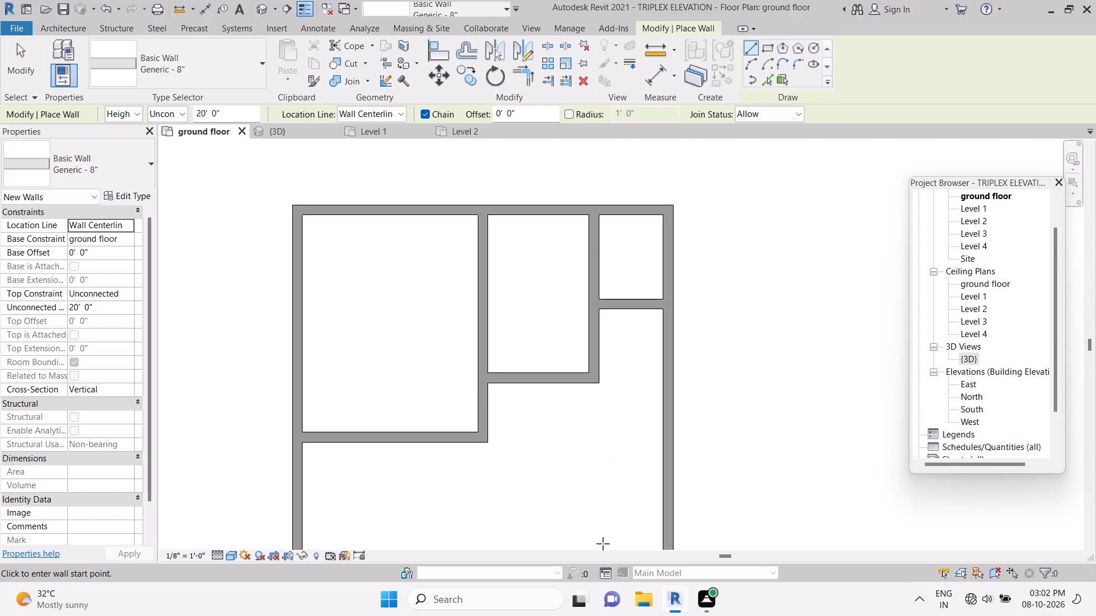
Delete the small corner room's lower wall, the middle room's lower wall and the vertical wall separating those two rooms.
scroll(603, 544, "down", 2)
middle_click_drag(587, 518, 593, 431)
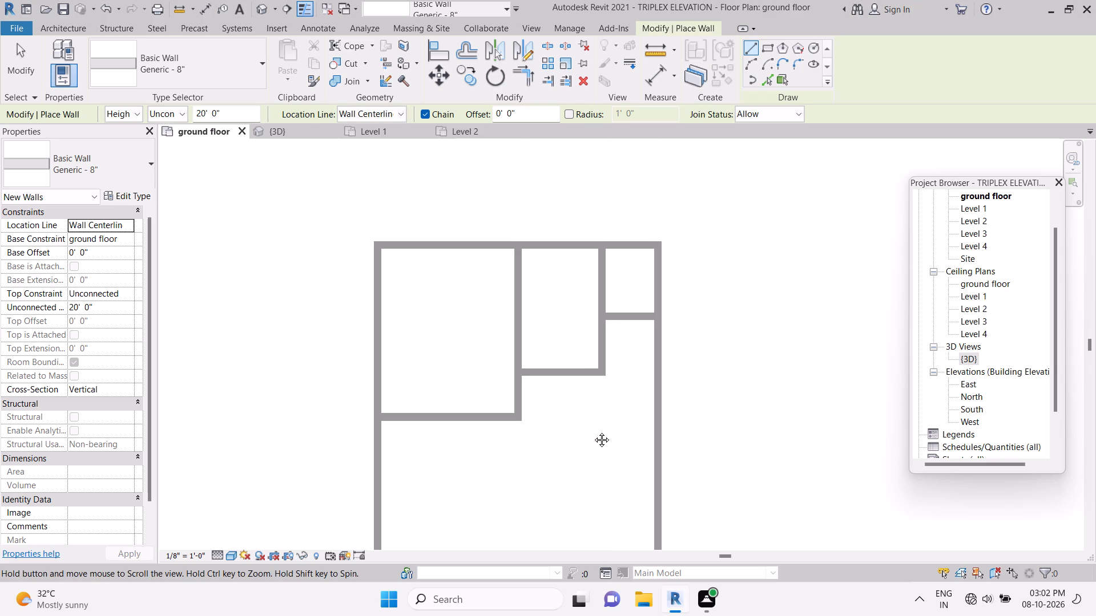
middle_click_drag(593, 431, 593, 353)
scroll(593, 353, "down", 4)
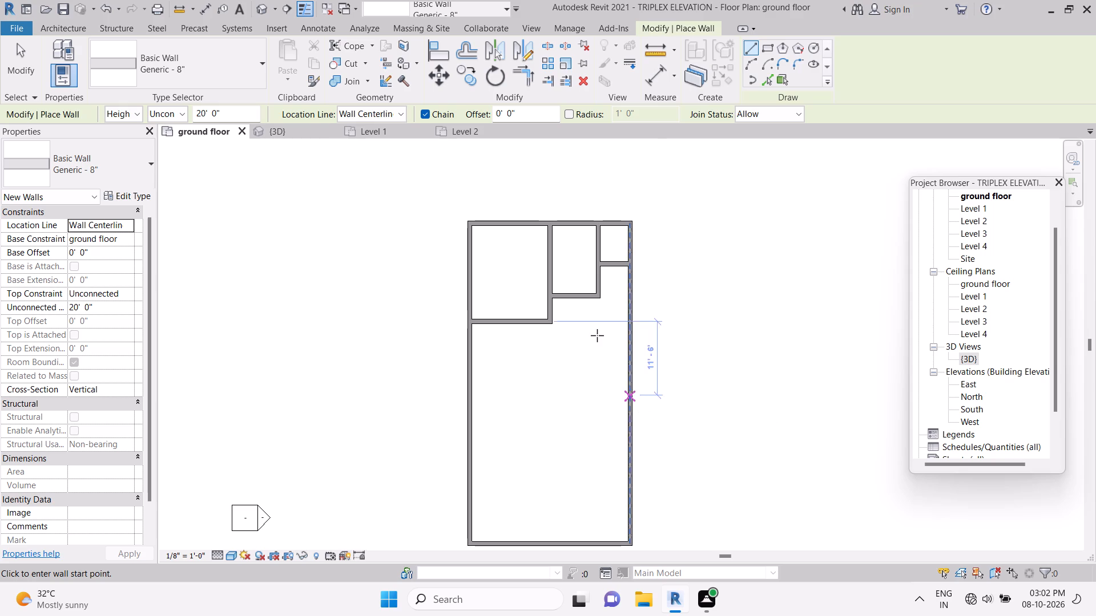
left_click_drag(468, 217, 631, 222)
key("Delete")
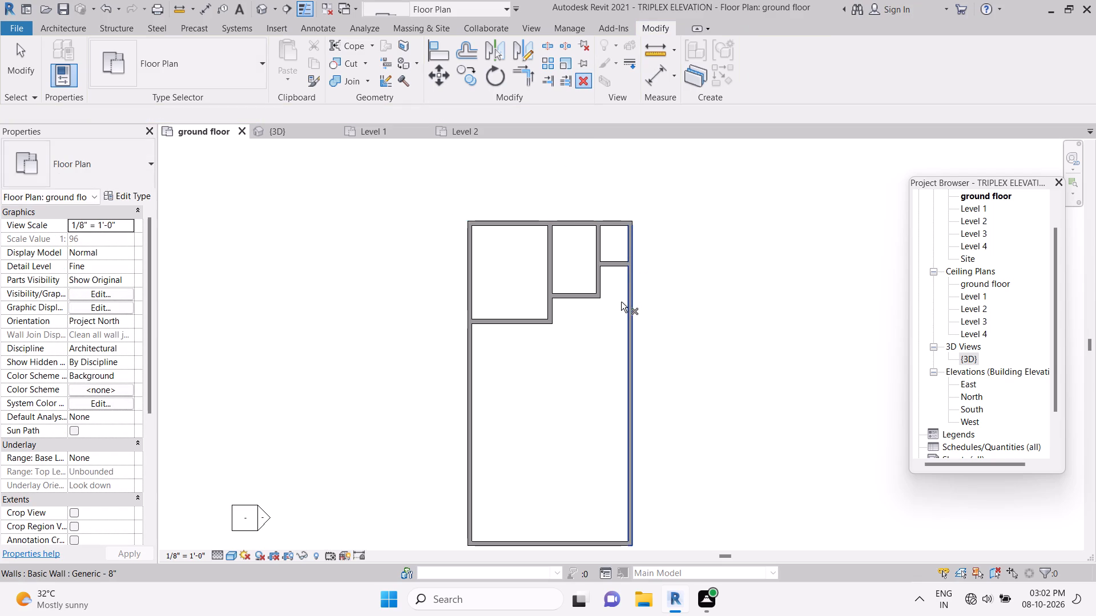
left_click(615, 264)
key("Delete")
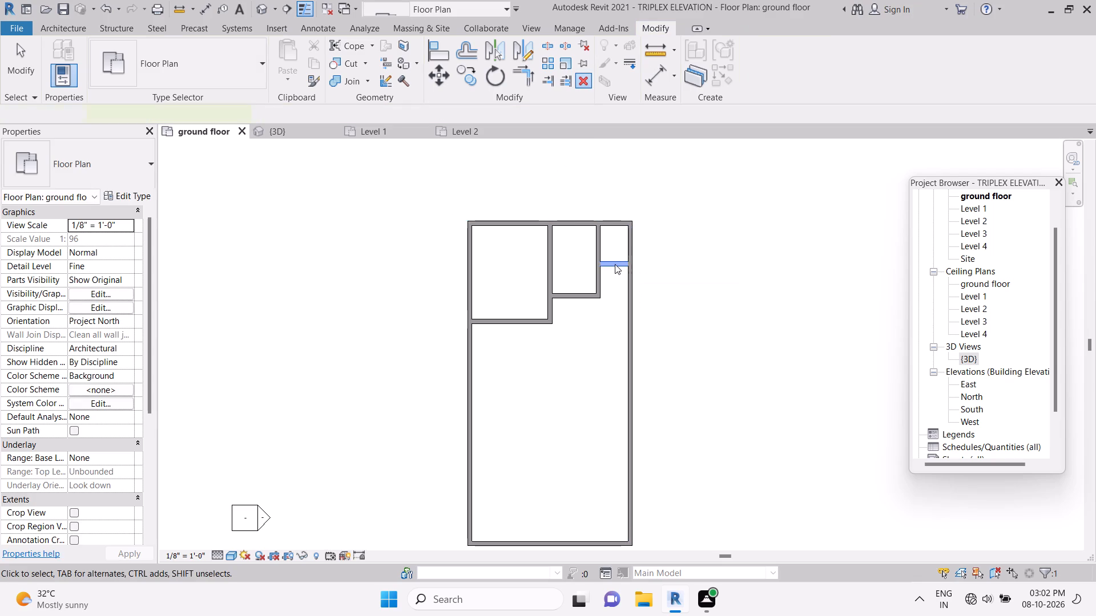
left_click(586, 299)
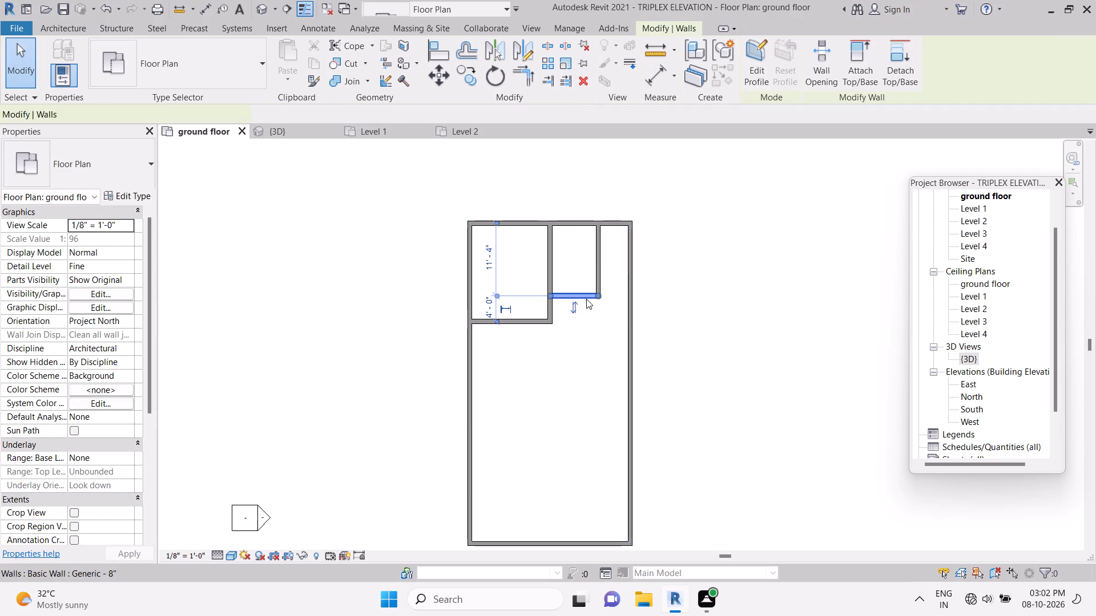
key("Delete")
left_click(595, 256)
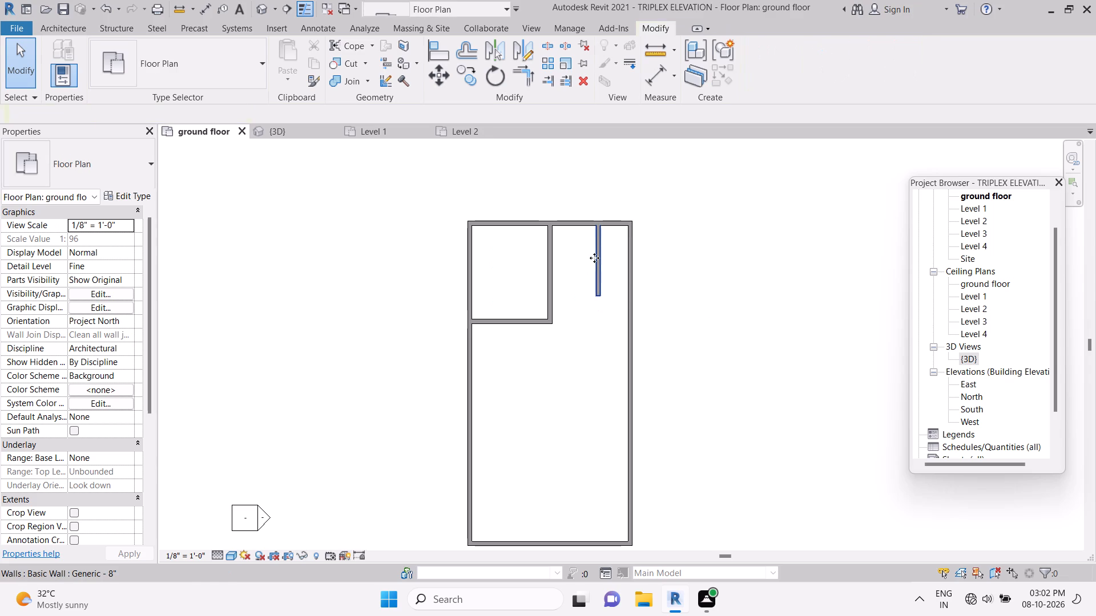
key("Delete")
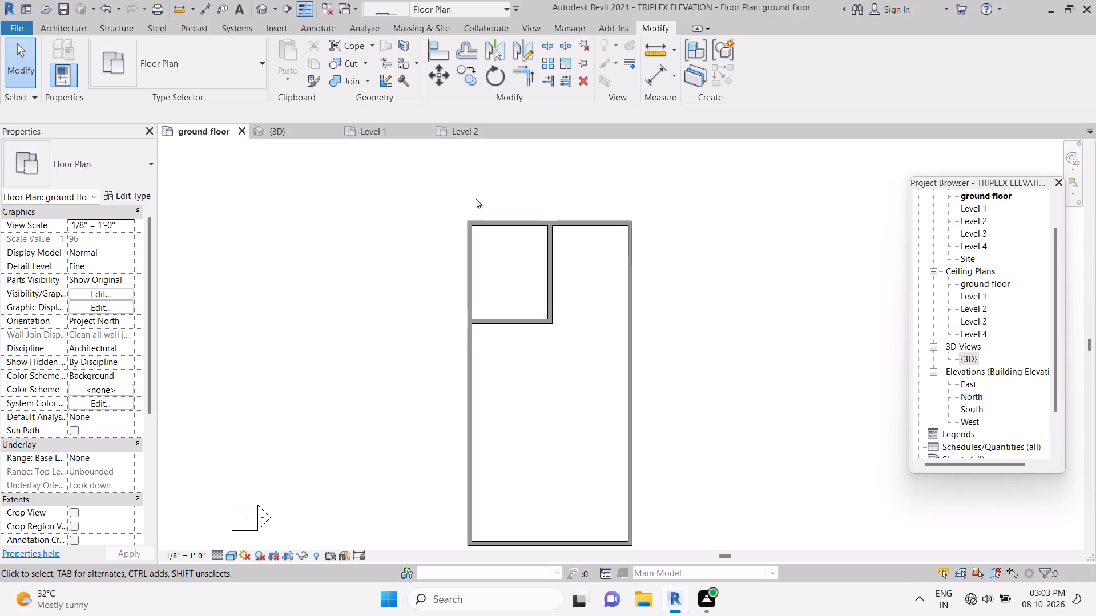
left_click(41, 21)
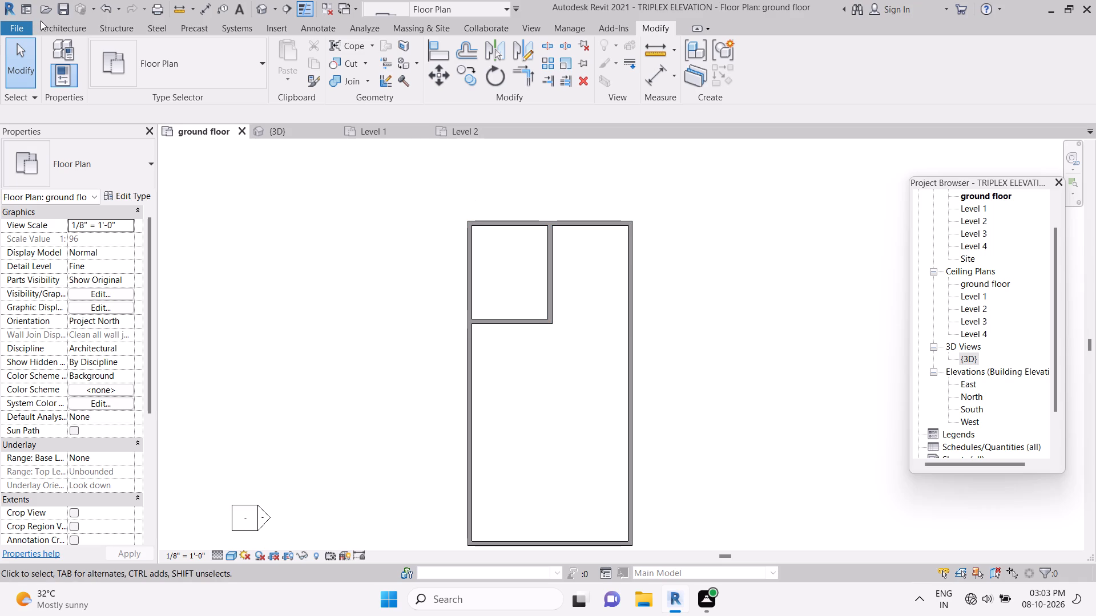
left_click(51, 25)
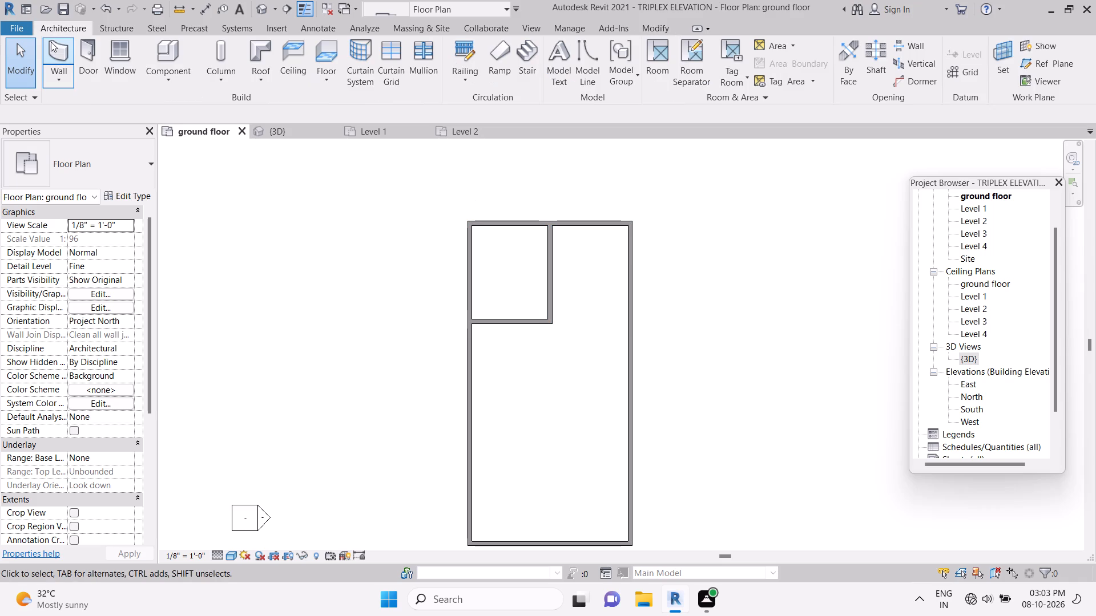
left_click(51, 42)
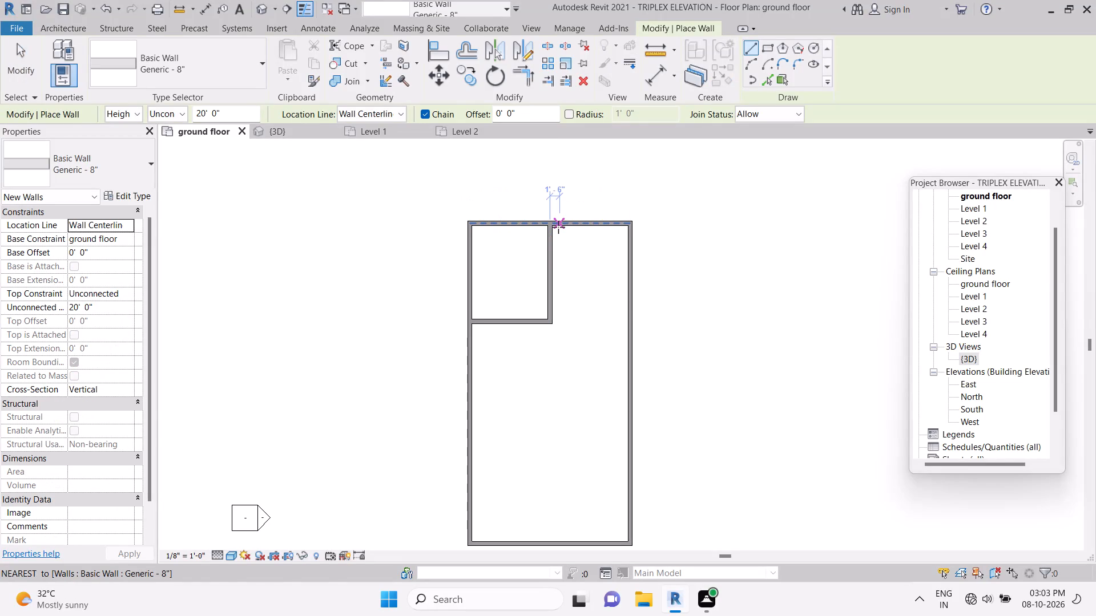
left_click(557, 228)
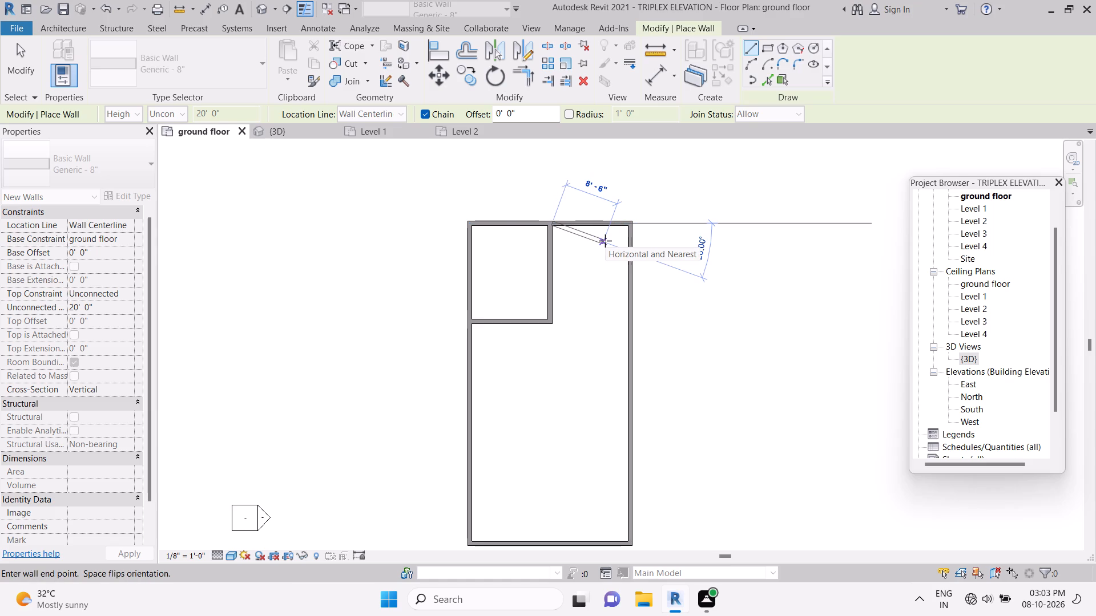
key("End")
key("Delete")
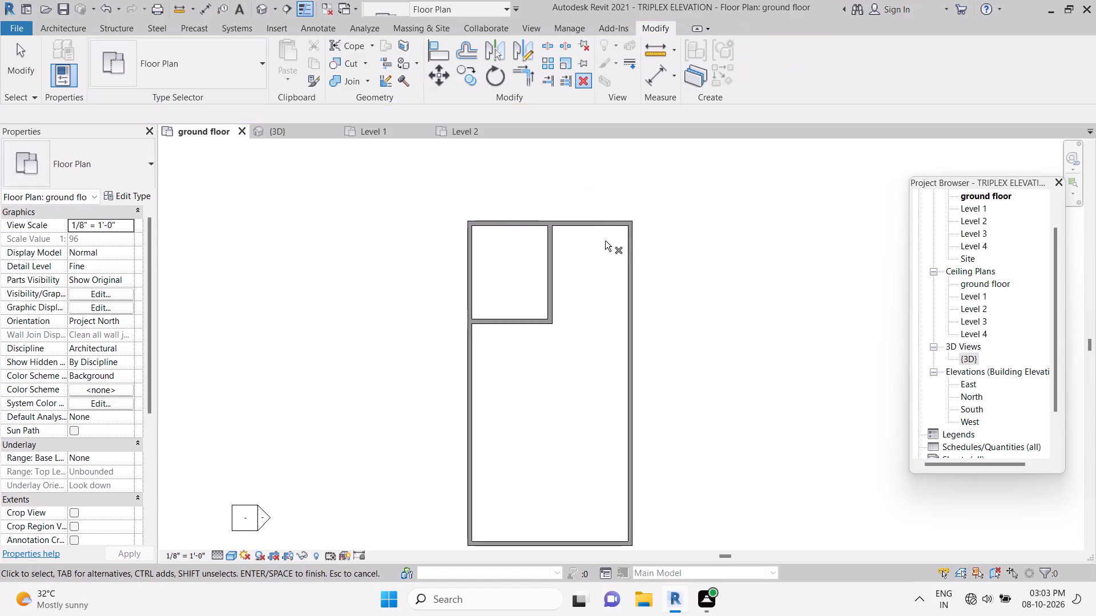
Draw a Generic - 8" wall extending the upper-left room's lower wall horizontally to 4' 0" from the right exterior wall.
left_click(67, 34)
left_click(67, 46)
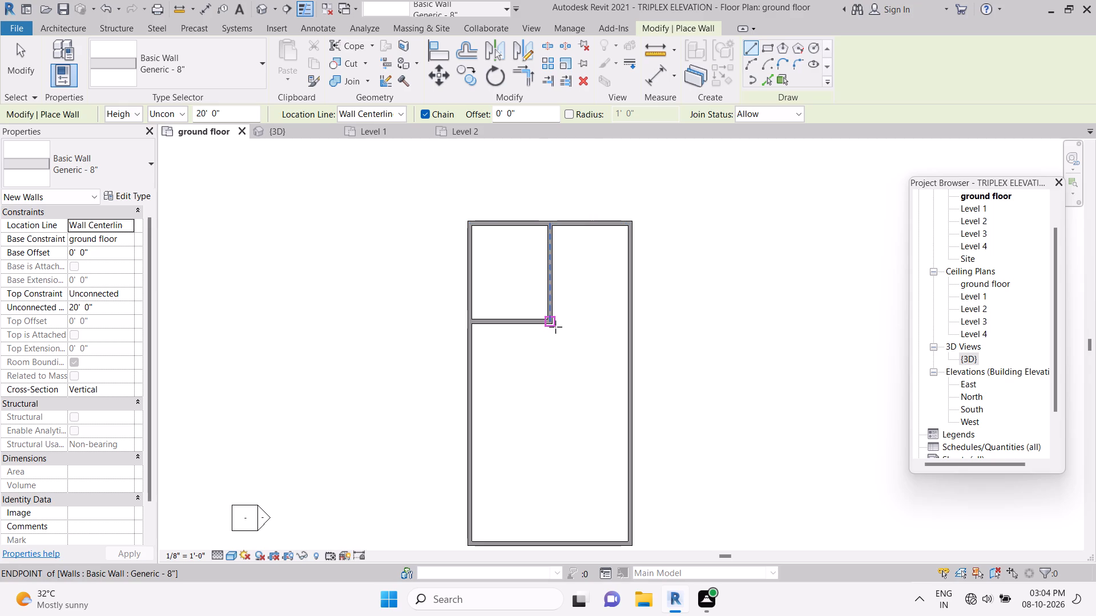
left_click_drag(556, 326, 557, 325)
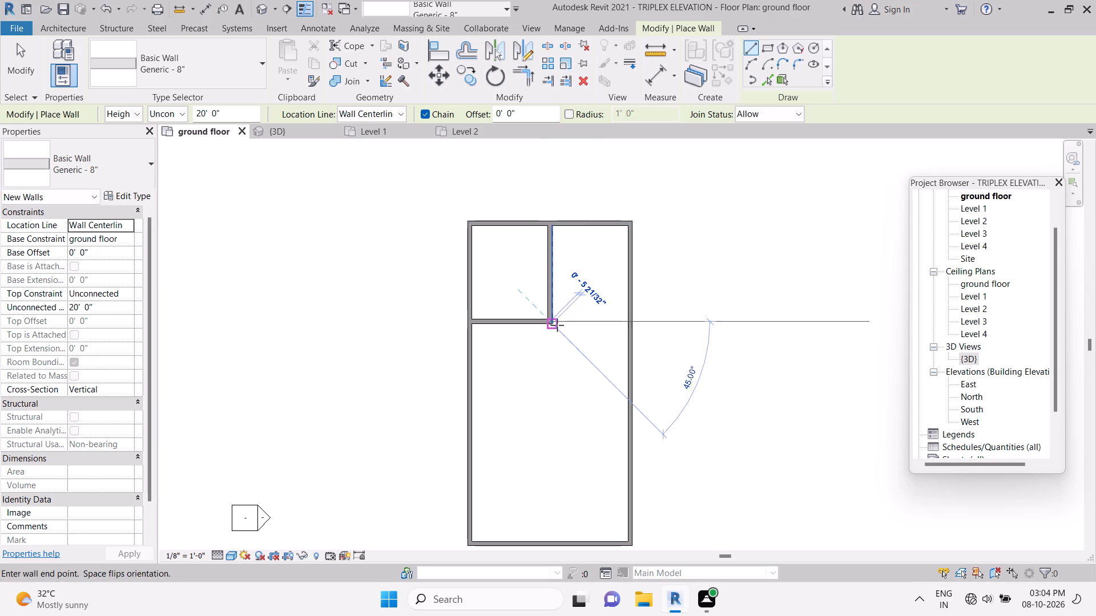
left_click_drag(557, 325, 589, 328)
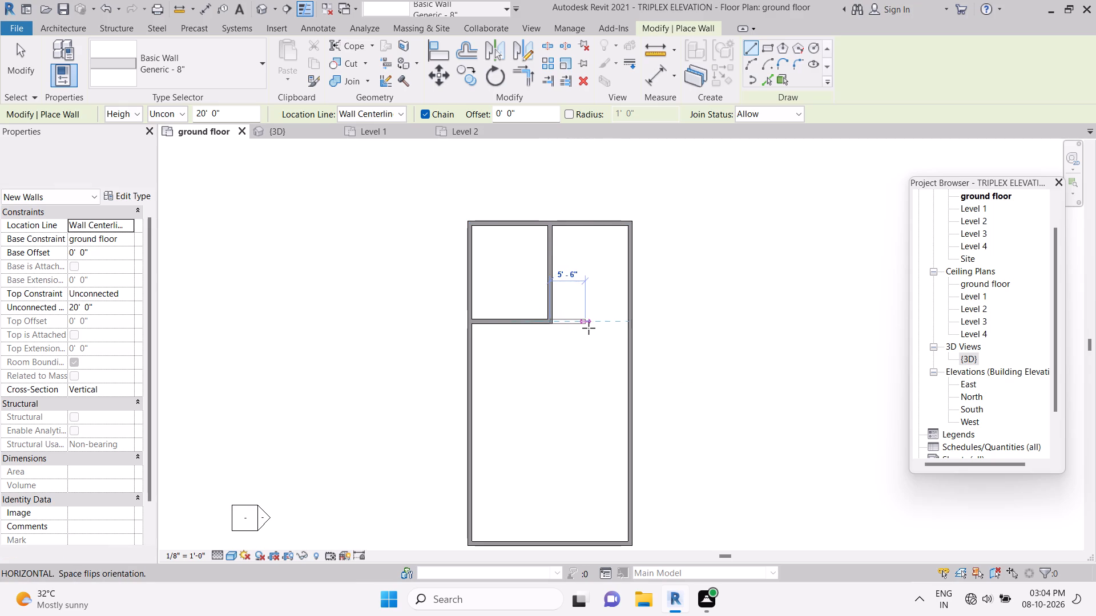
left_click_drag(589, 328, 602, 327)
left_click(603, 327)
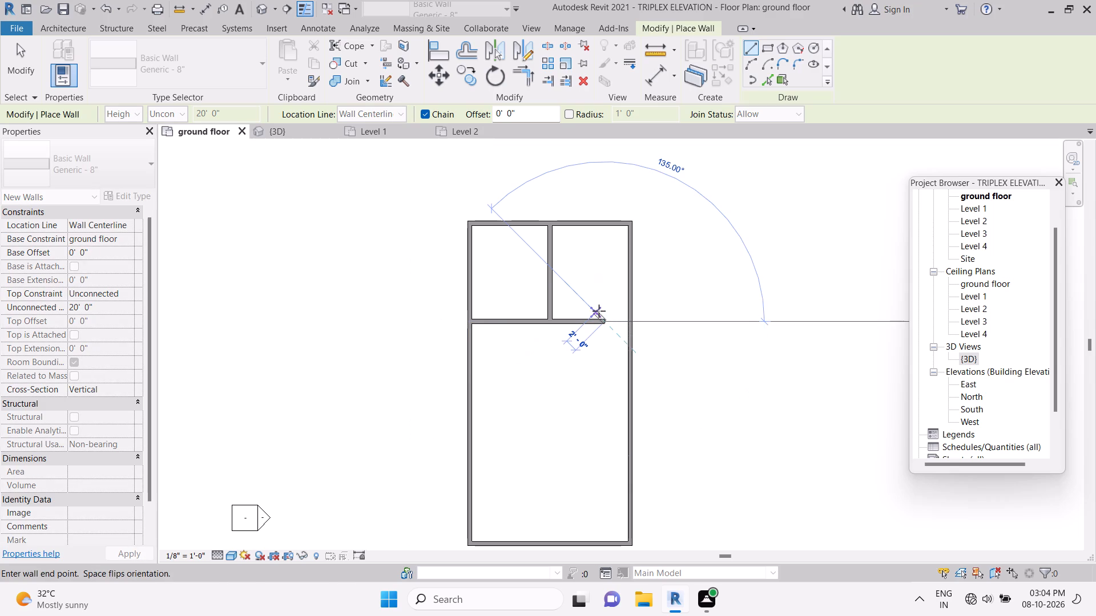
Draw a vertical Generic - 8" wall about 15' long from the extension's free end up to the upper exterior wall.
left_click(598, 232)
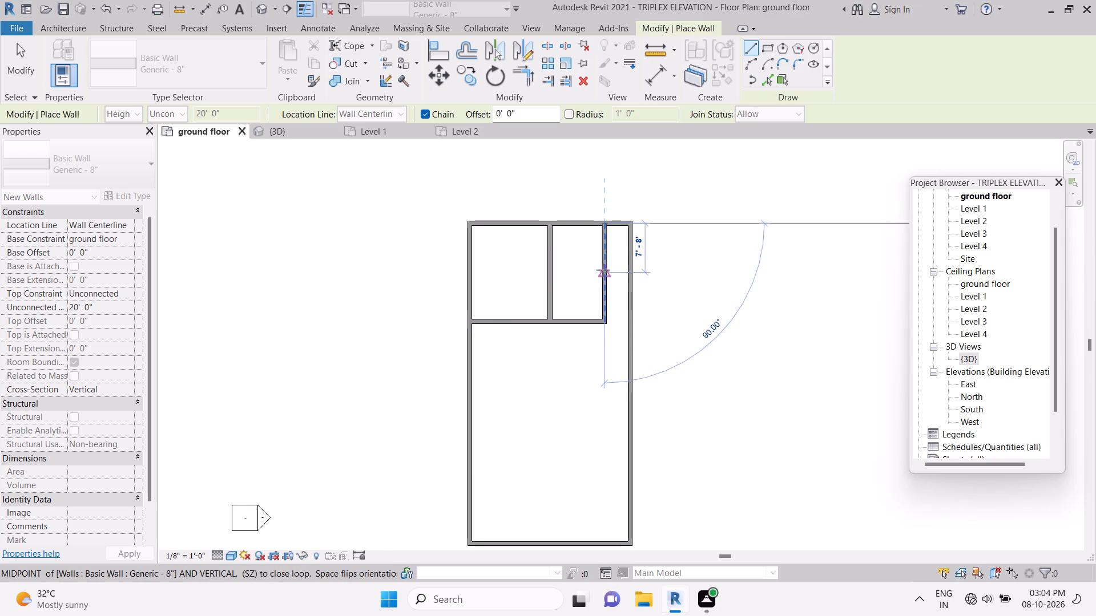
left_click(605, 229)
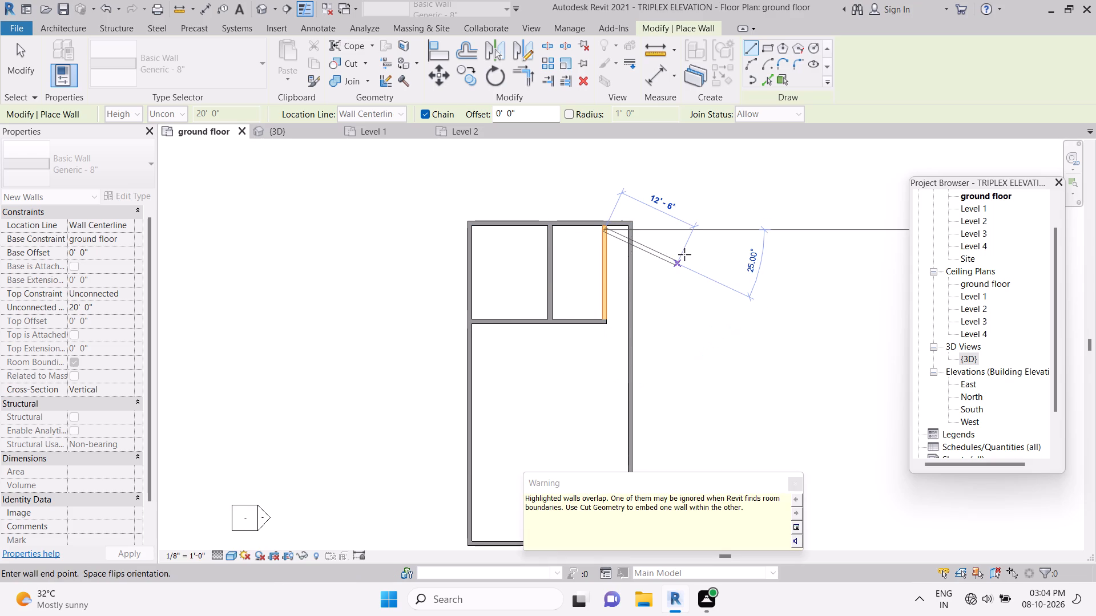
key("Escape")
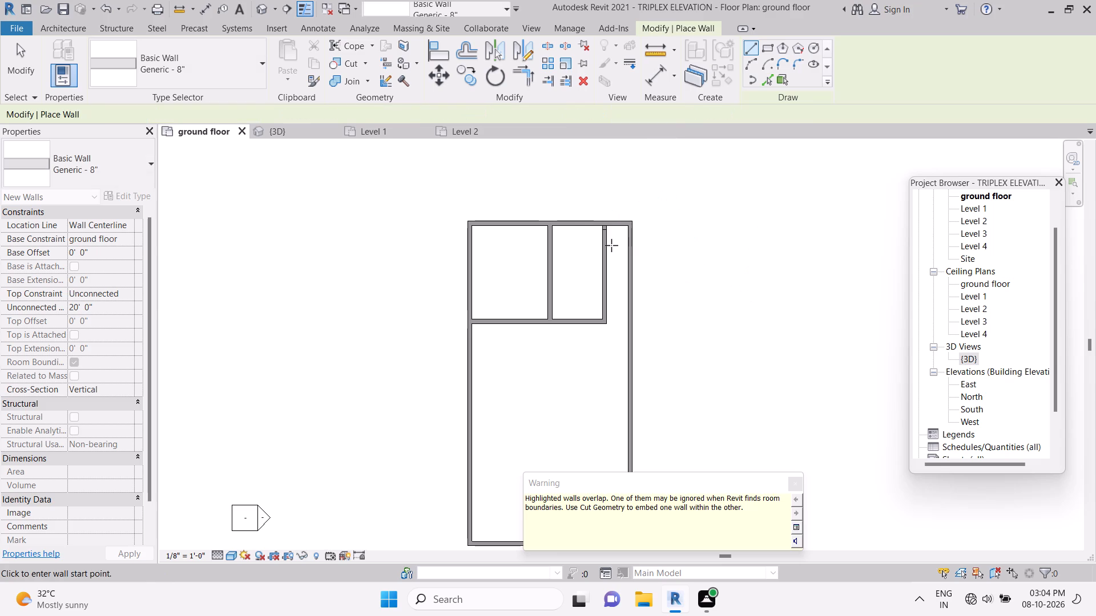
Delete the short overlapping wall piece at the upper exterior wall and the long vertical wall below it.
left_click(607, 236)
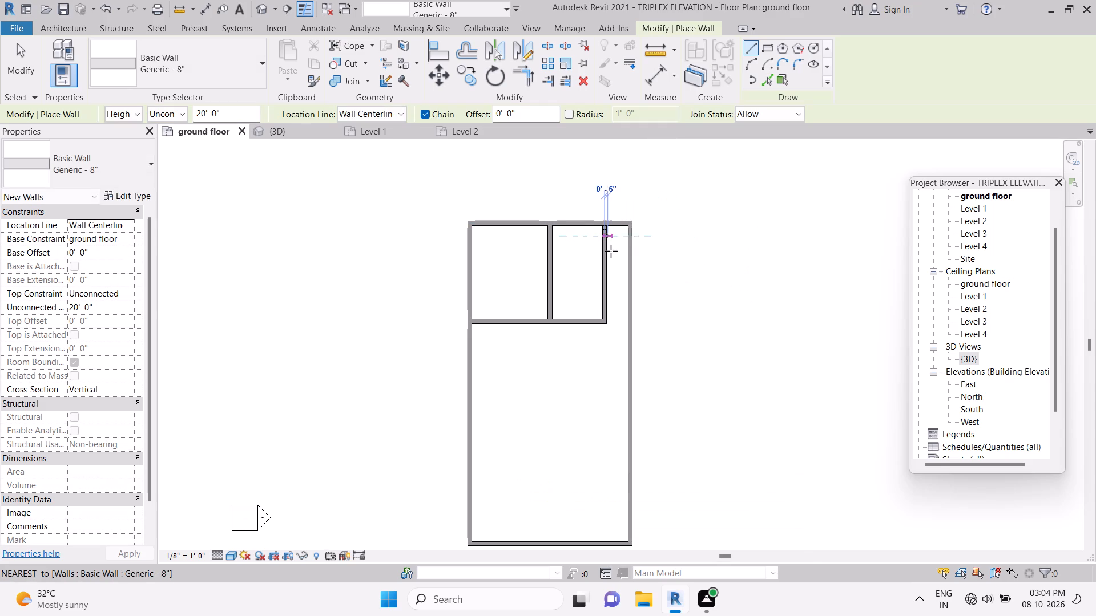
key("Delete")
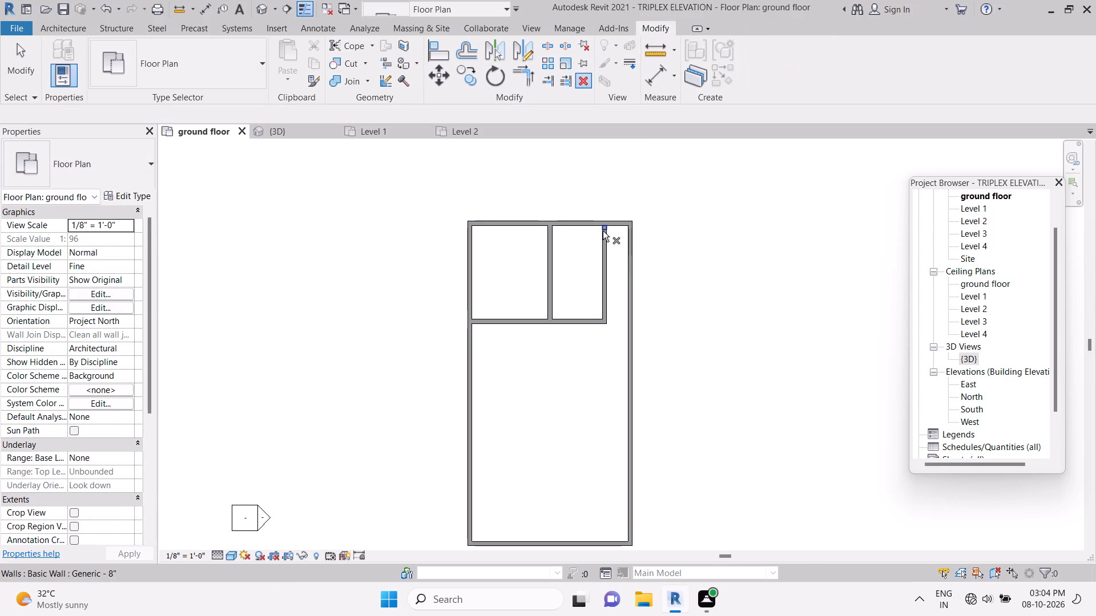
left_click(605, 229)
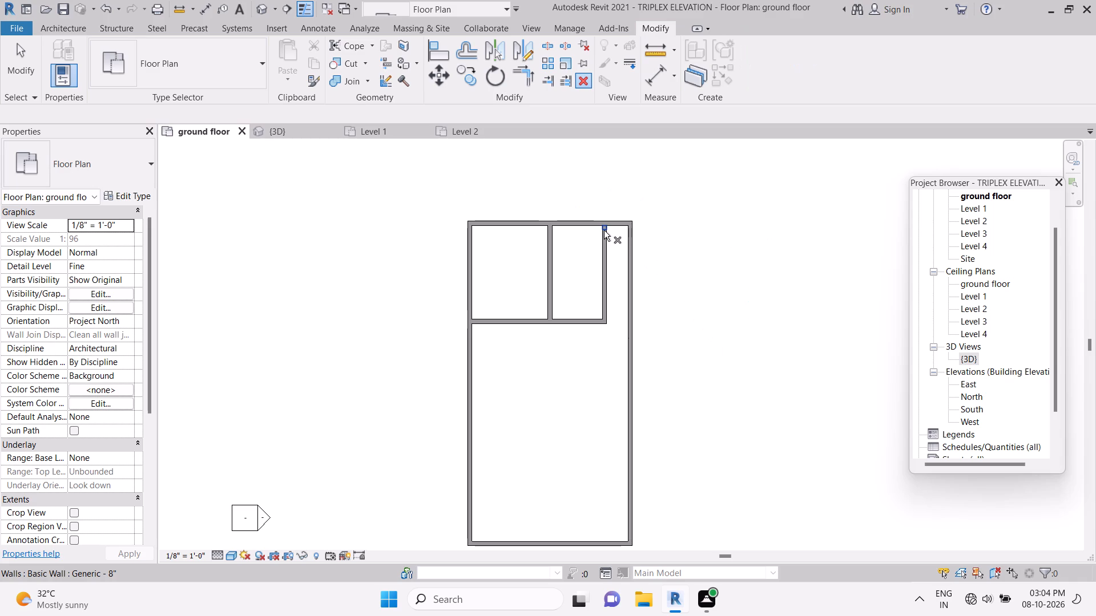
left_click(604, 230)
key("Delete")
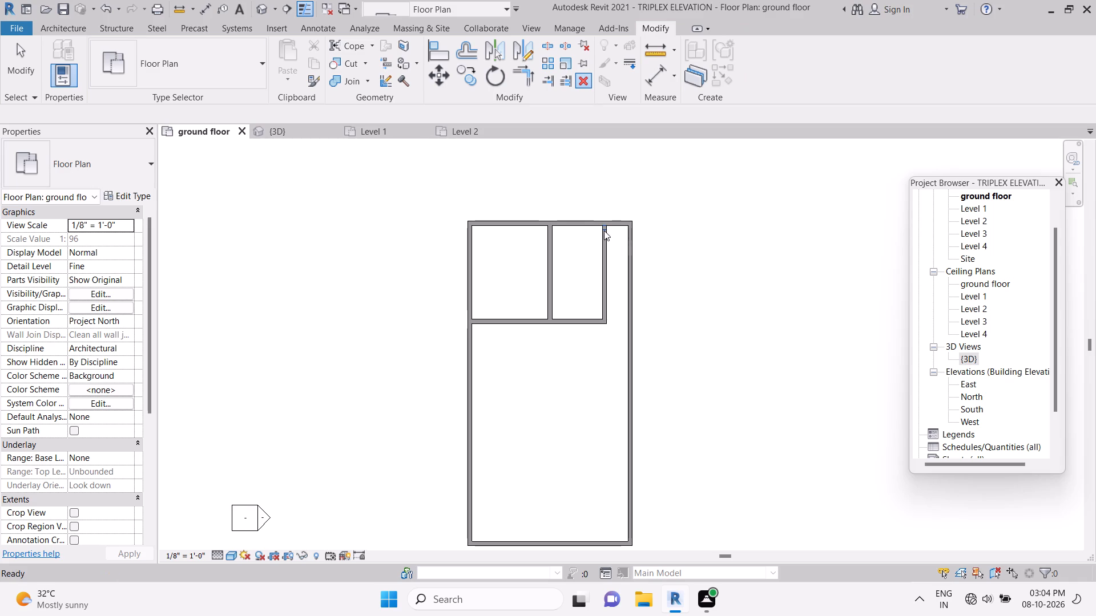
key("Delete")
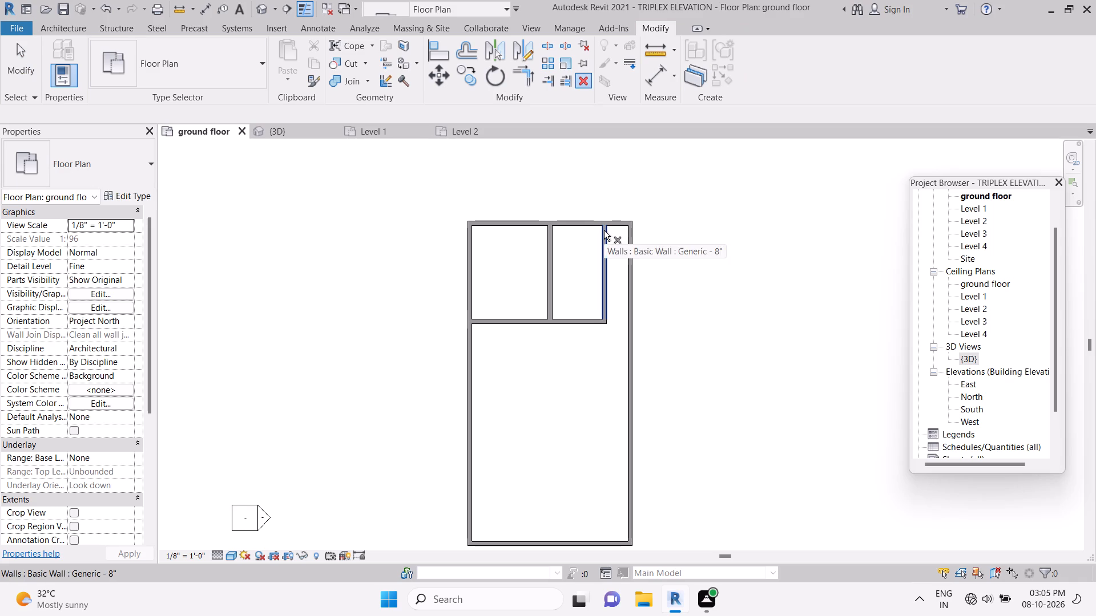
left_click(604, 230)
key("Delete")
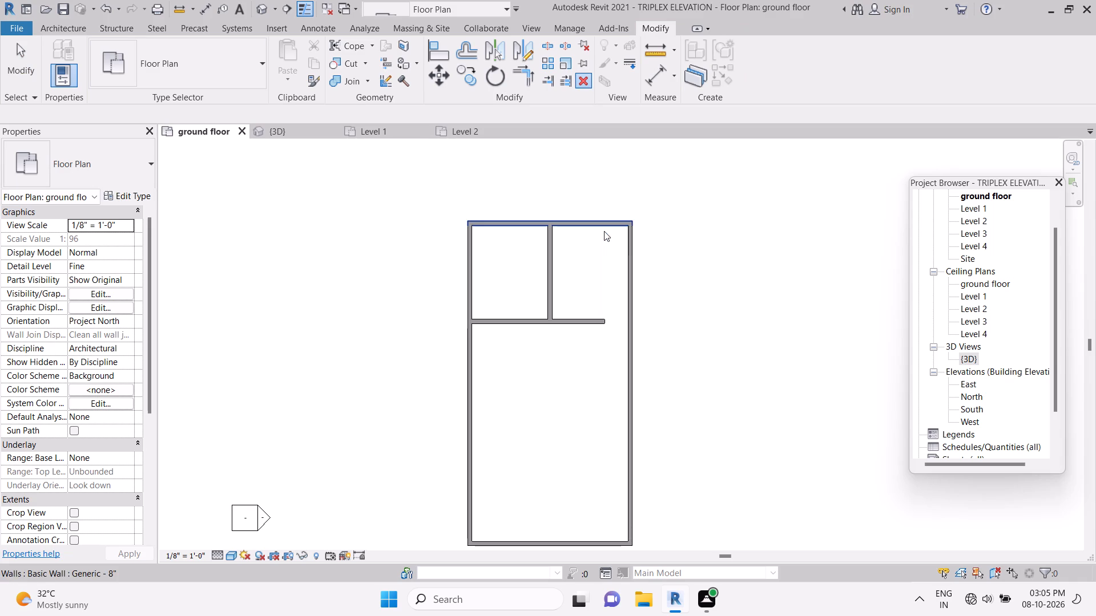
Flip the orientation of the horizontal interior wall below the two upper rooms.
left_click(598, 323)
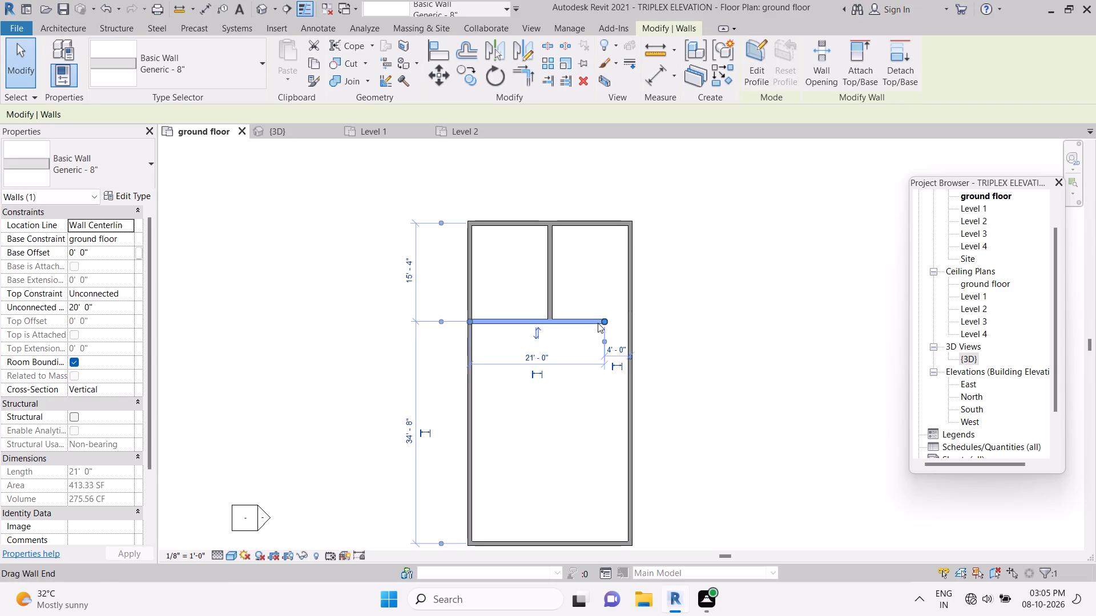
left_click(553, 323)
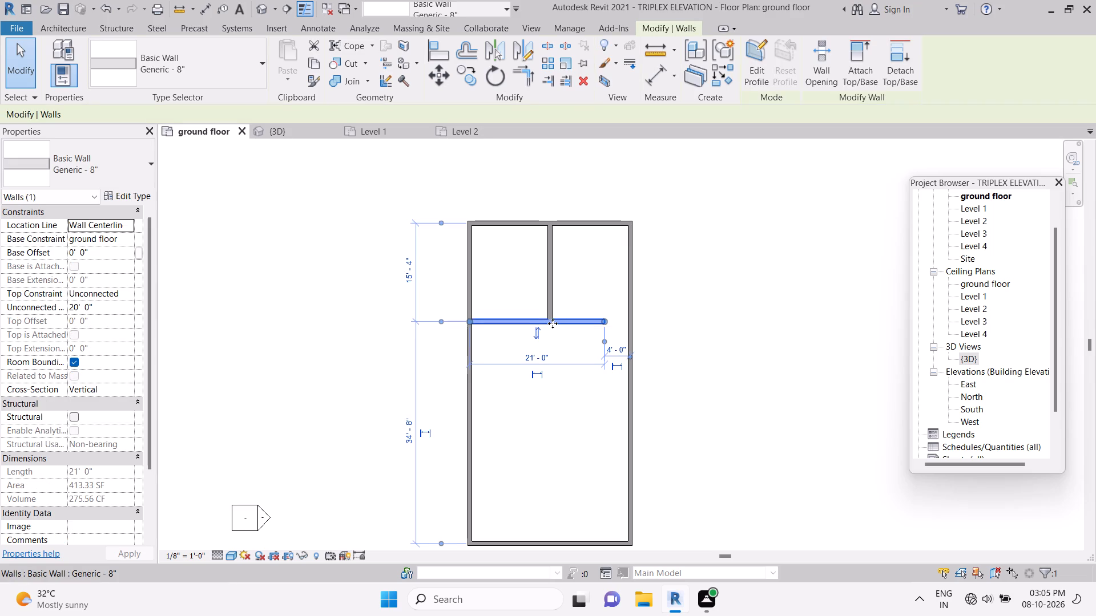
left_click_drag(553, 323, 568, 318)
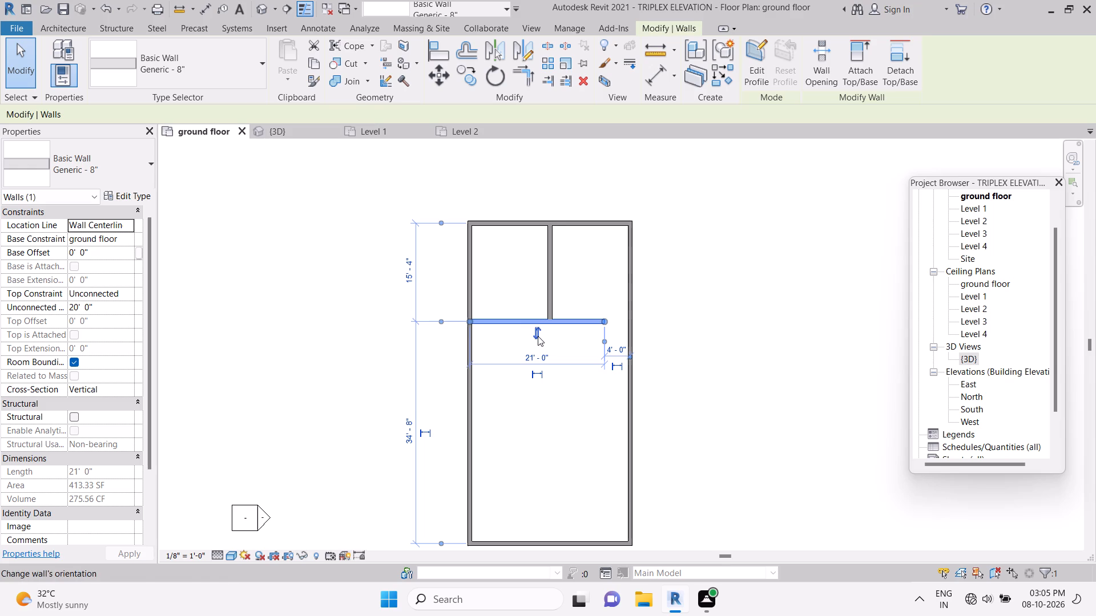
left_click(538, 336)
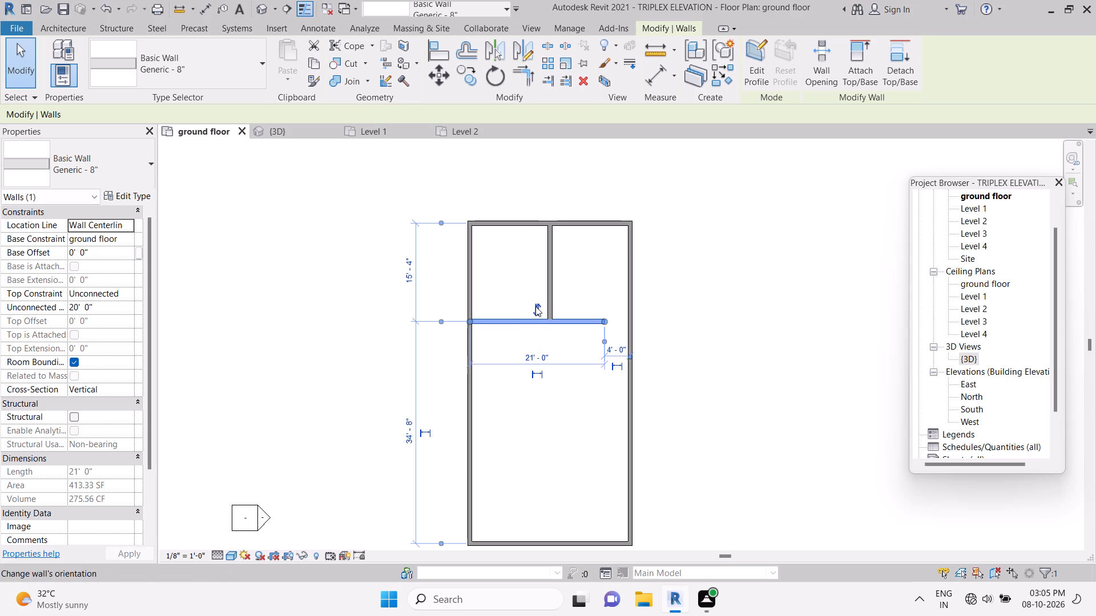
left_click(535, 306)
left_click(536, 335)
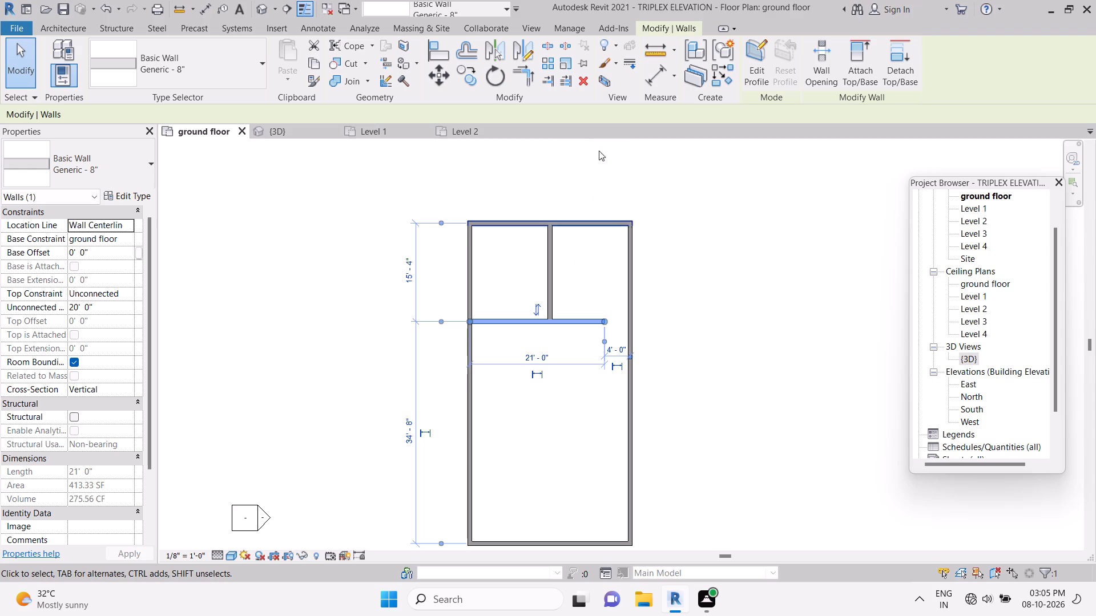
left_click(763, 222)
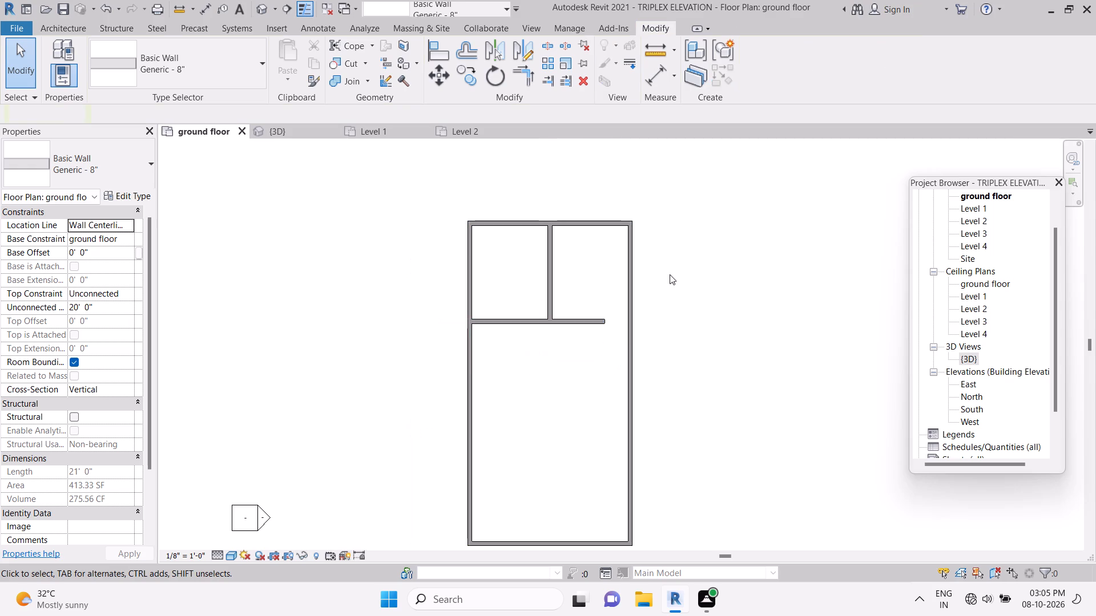
Check the interior walls in the 3D view, and delete the horizontal wall below the two upper rooms in the ground floor plan.
left_click(272, 129)
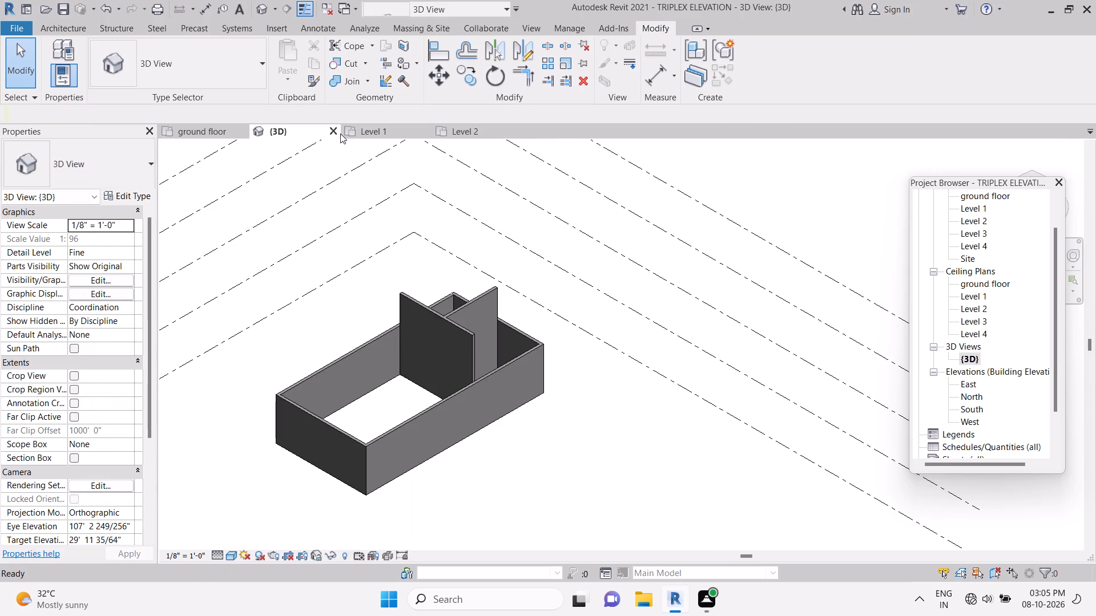
scroll(399, 241, "up", 2)
scroll(399, 241, "down", 6)
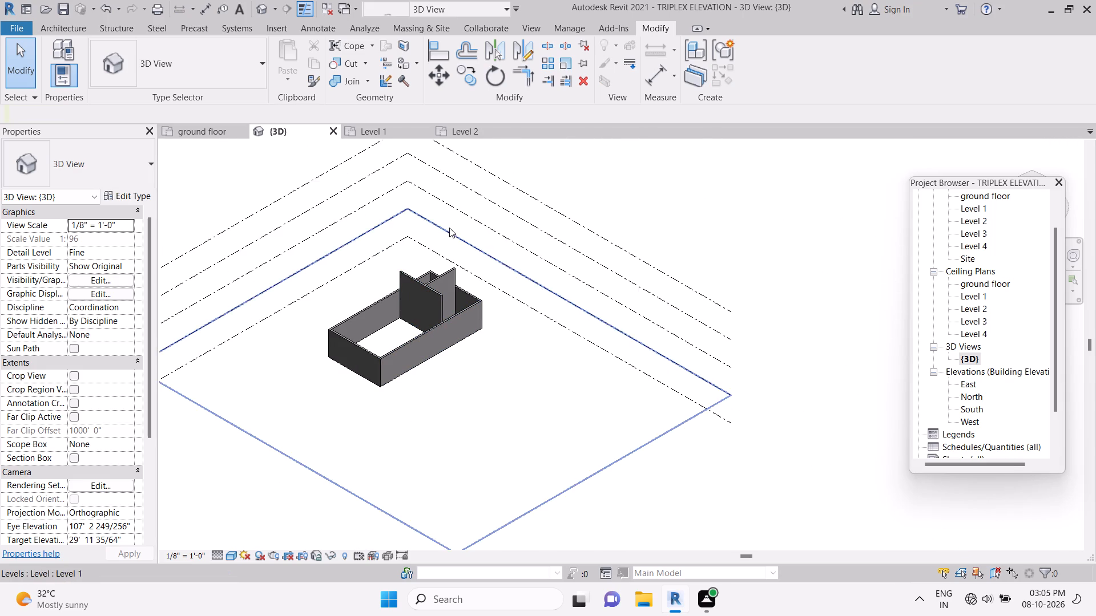
left_click(437, 290)
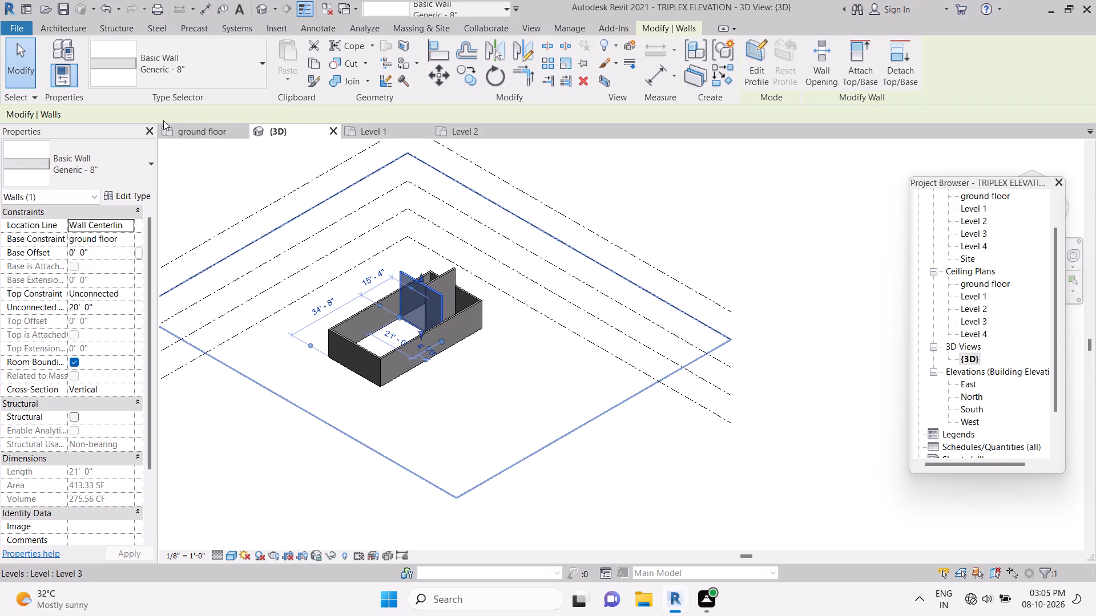
left_click(206, 132)
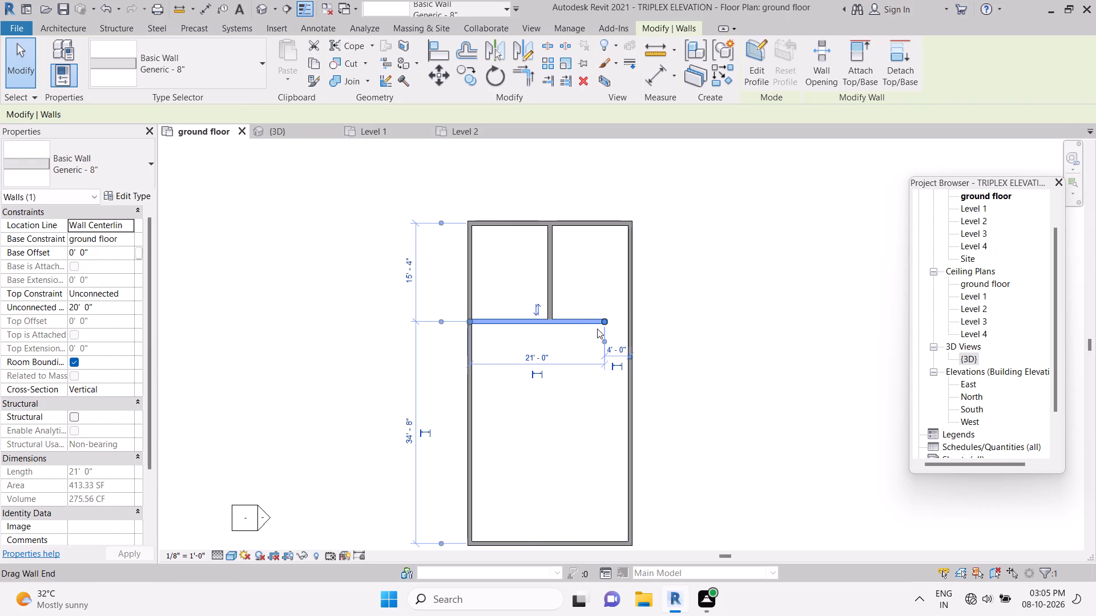
left_click(566, 319)
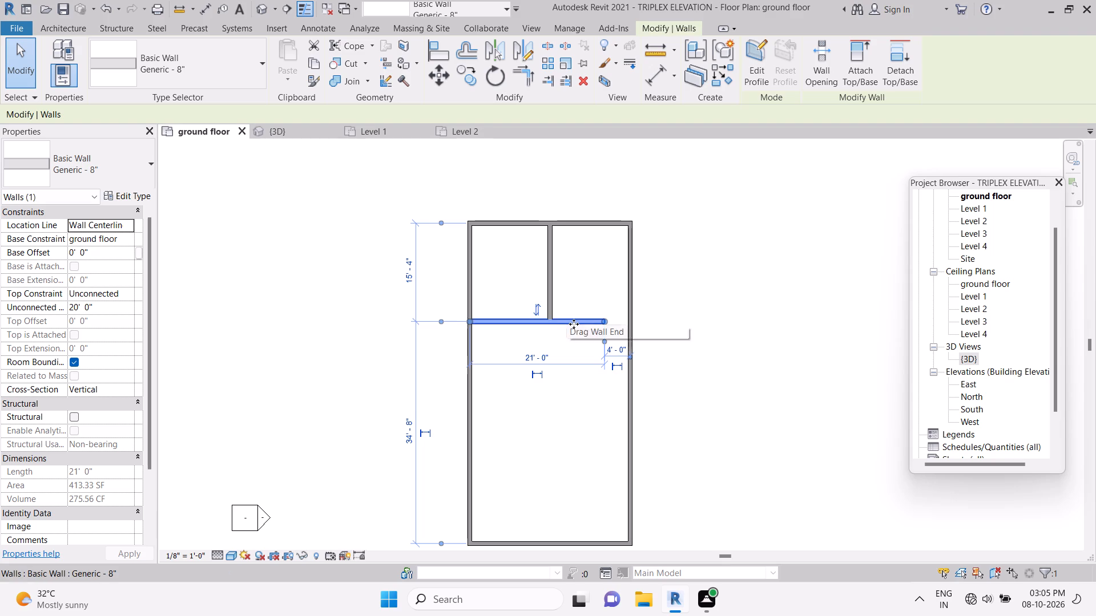
key("Delete")
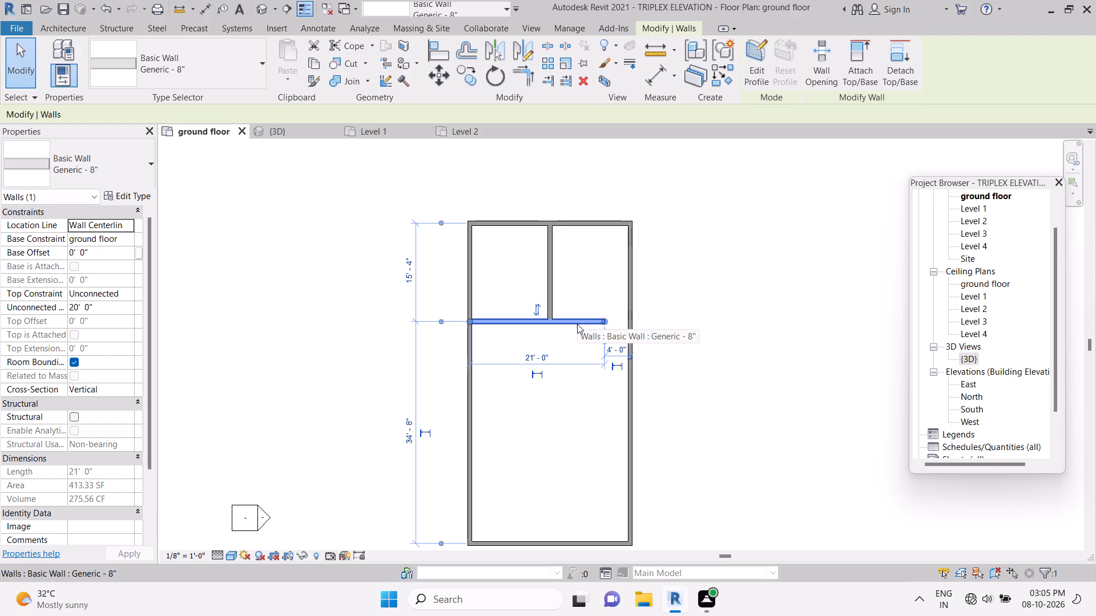
Draw a horizontal Generic - 8" wall about 12' 6" long from the left exterior wall to the vertical interior wall's lower end.
left_click(63, 26)
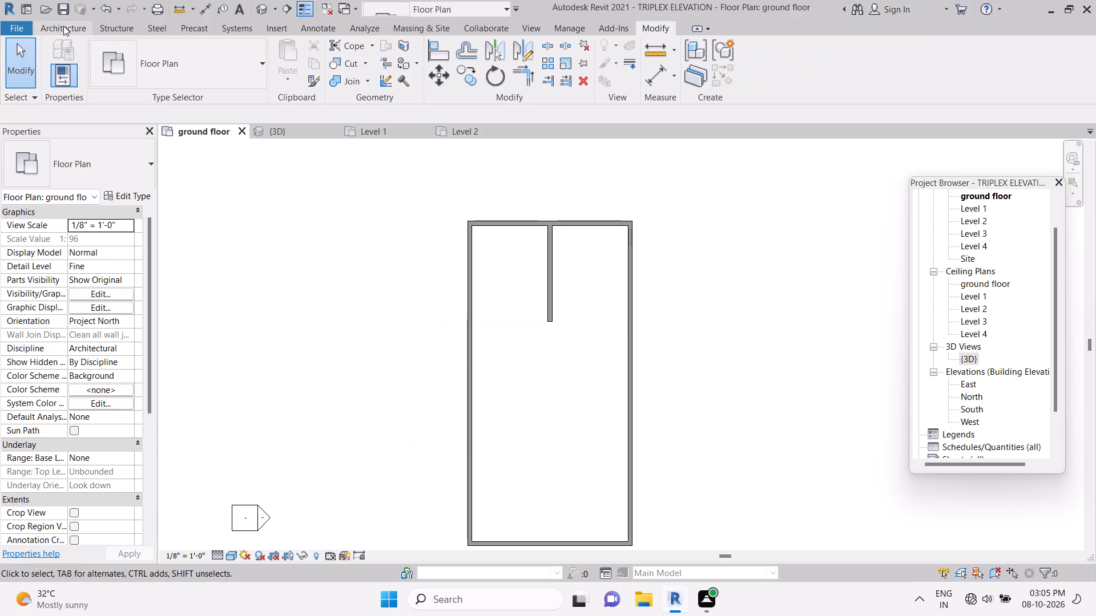
left_click(59, 50)
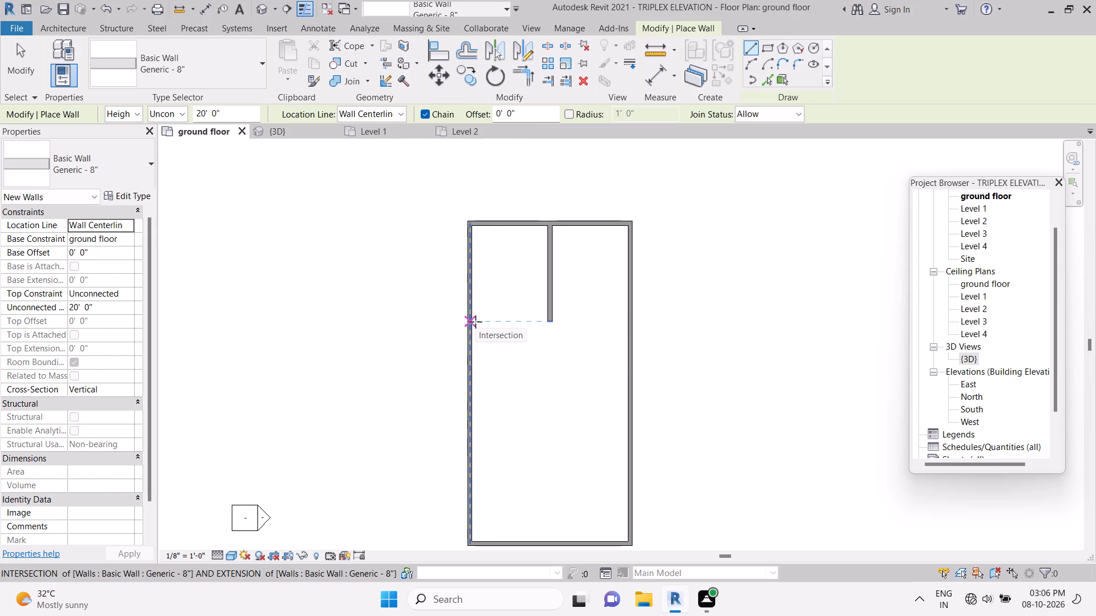
left_click_drag(476, 322, 527, 323)
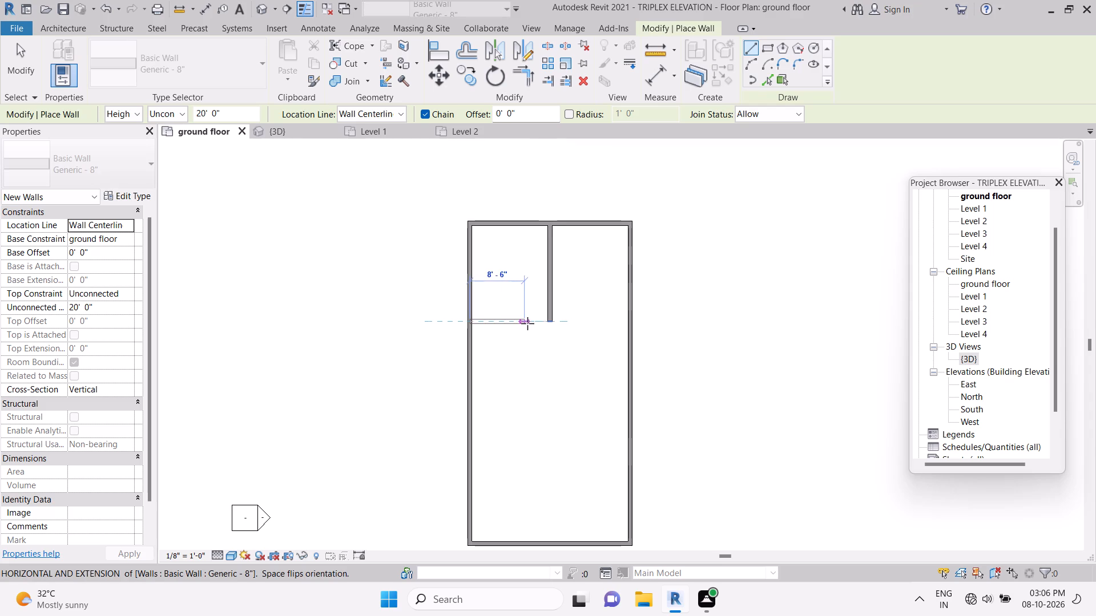
left_click_drag(527, 323, 545, 323)
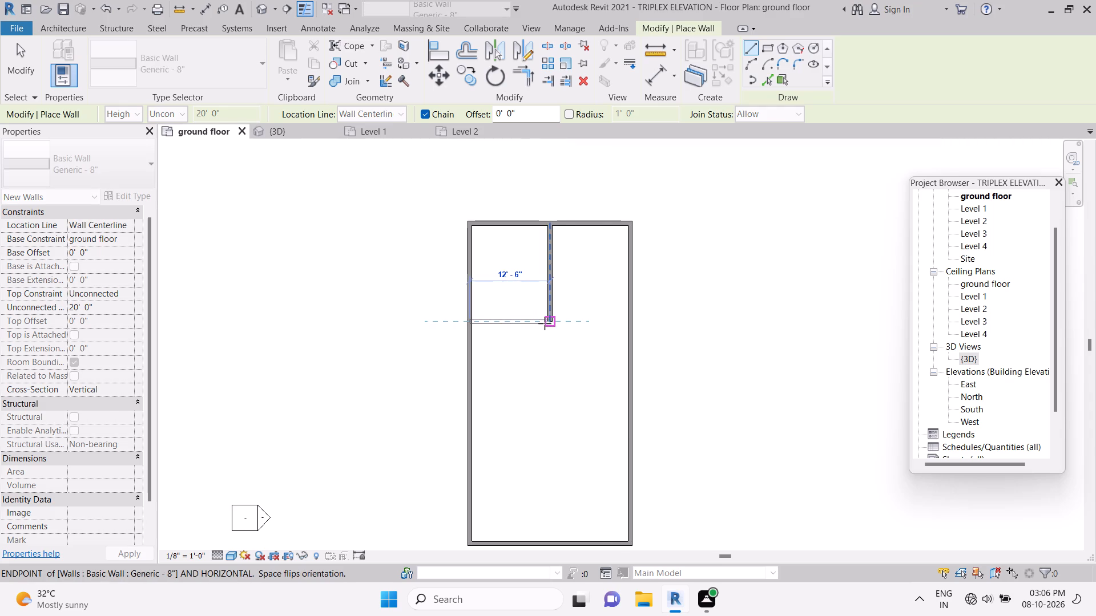
left_click(545, 323)
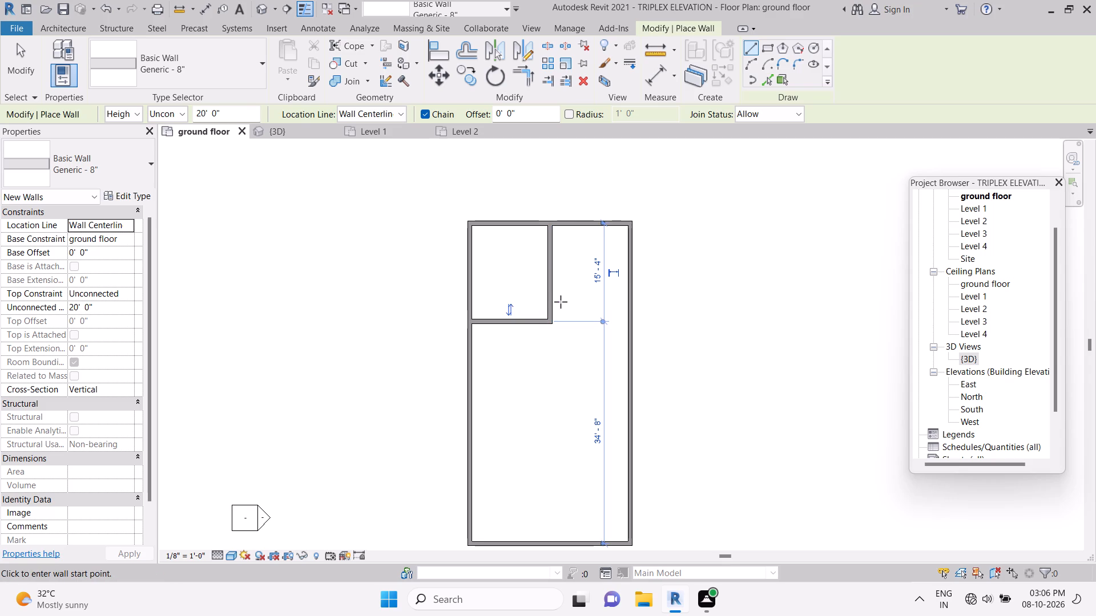
left_click(716, 313)
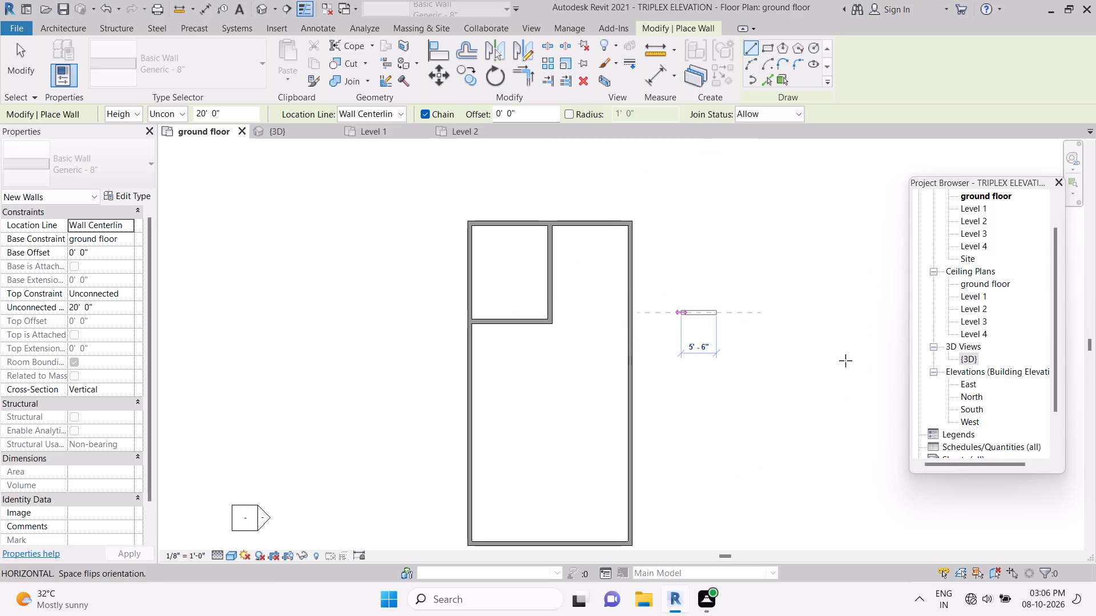
key("Delete")
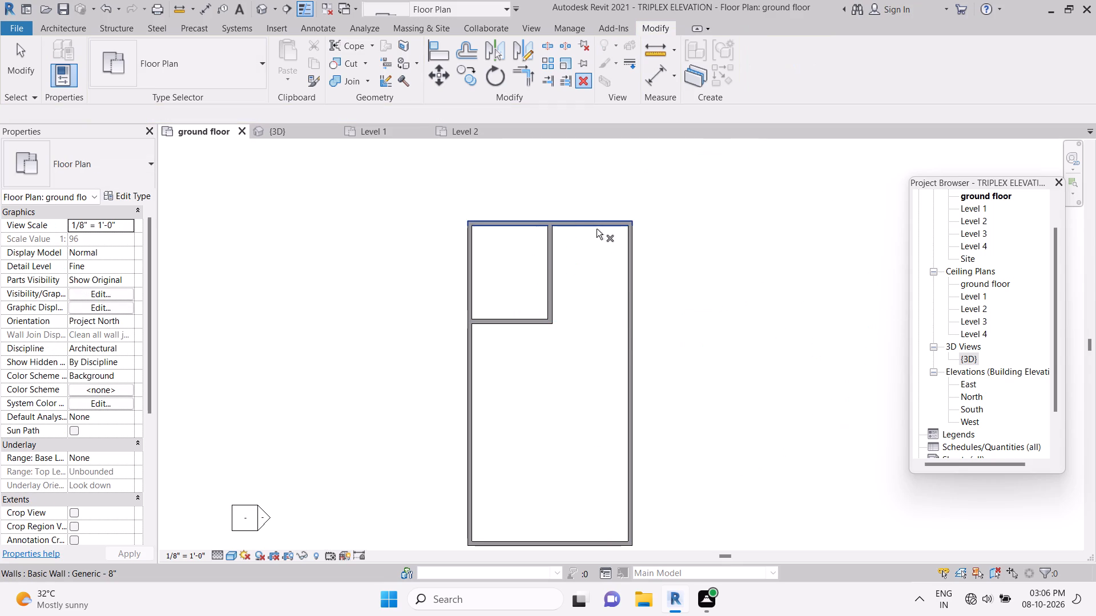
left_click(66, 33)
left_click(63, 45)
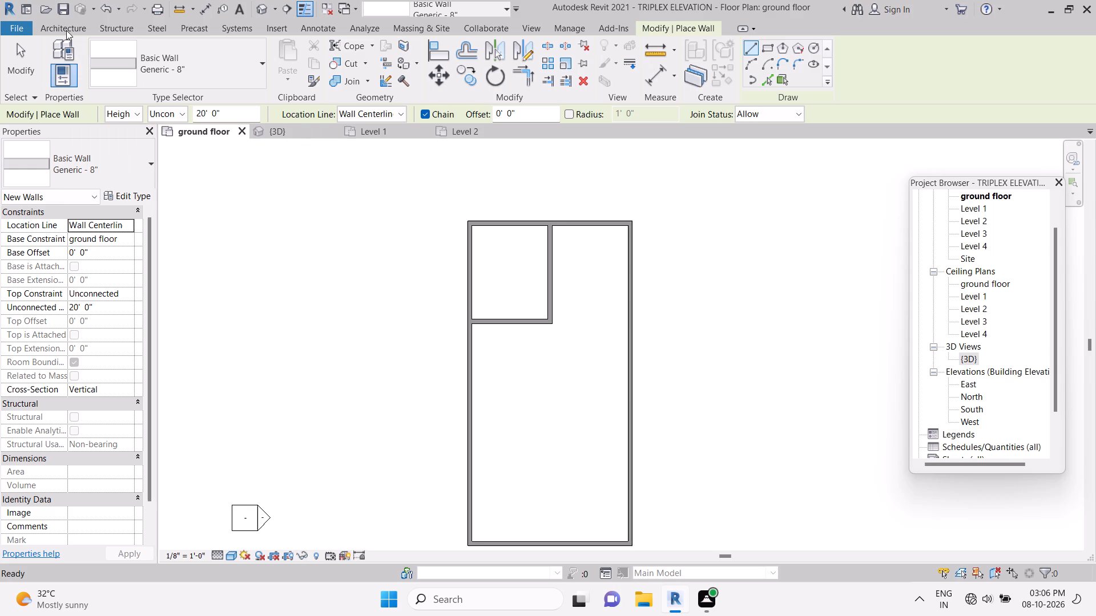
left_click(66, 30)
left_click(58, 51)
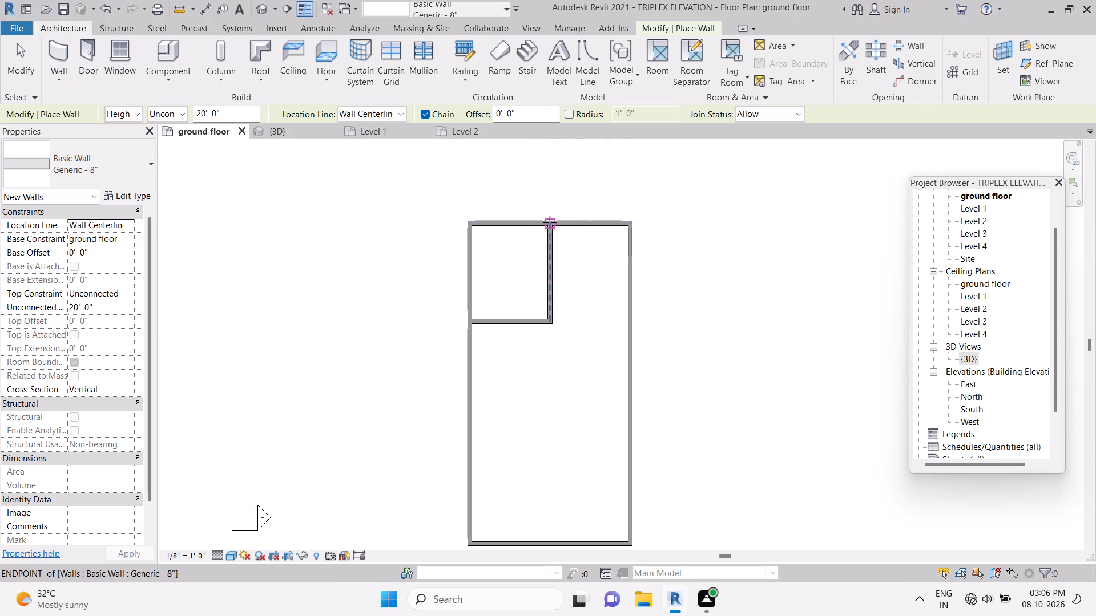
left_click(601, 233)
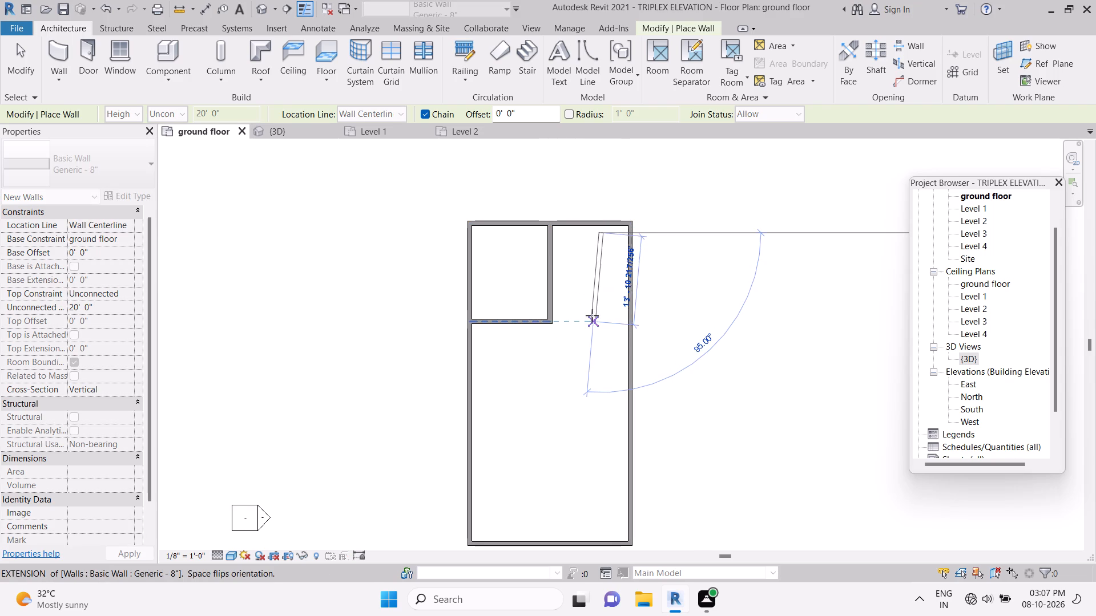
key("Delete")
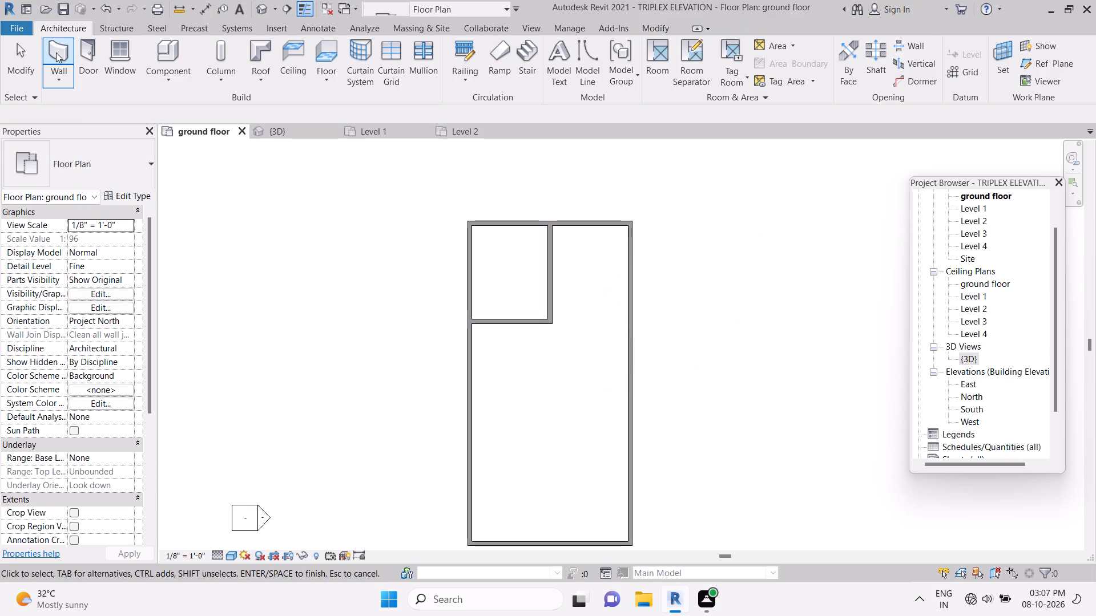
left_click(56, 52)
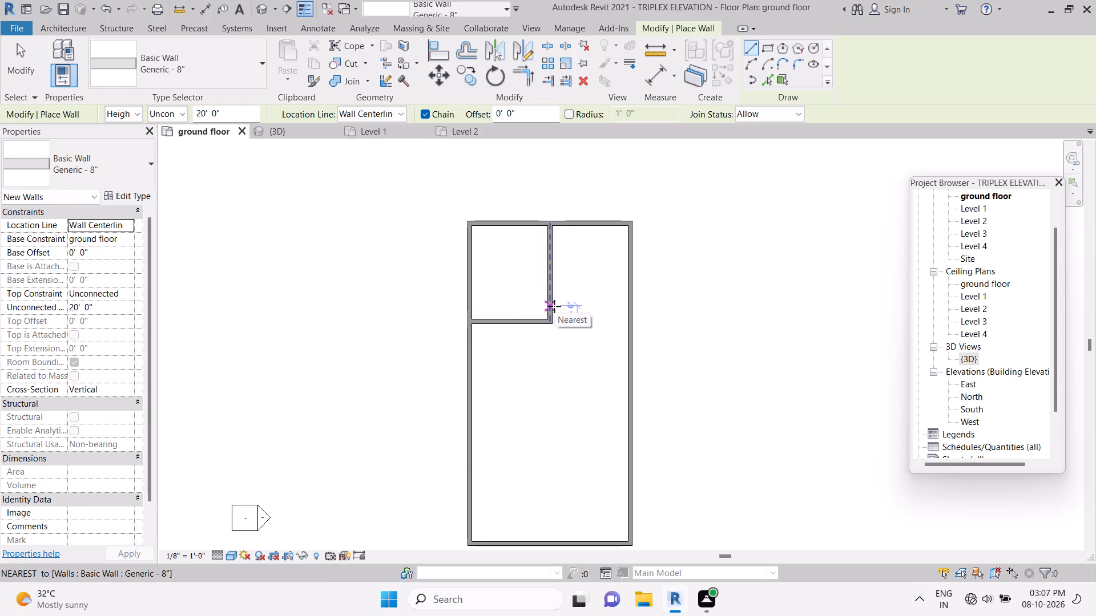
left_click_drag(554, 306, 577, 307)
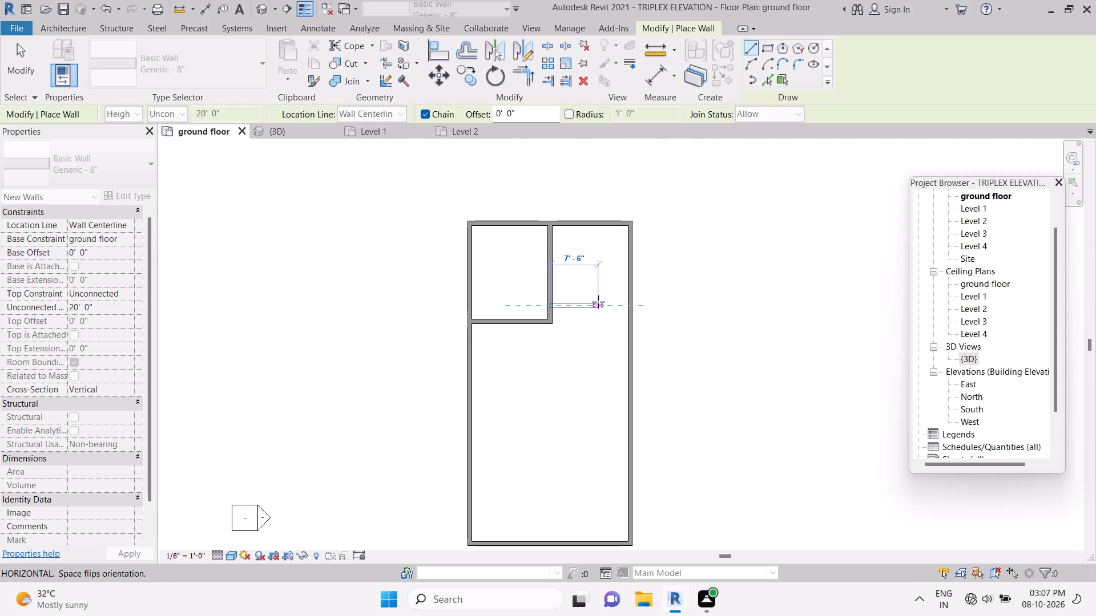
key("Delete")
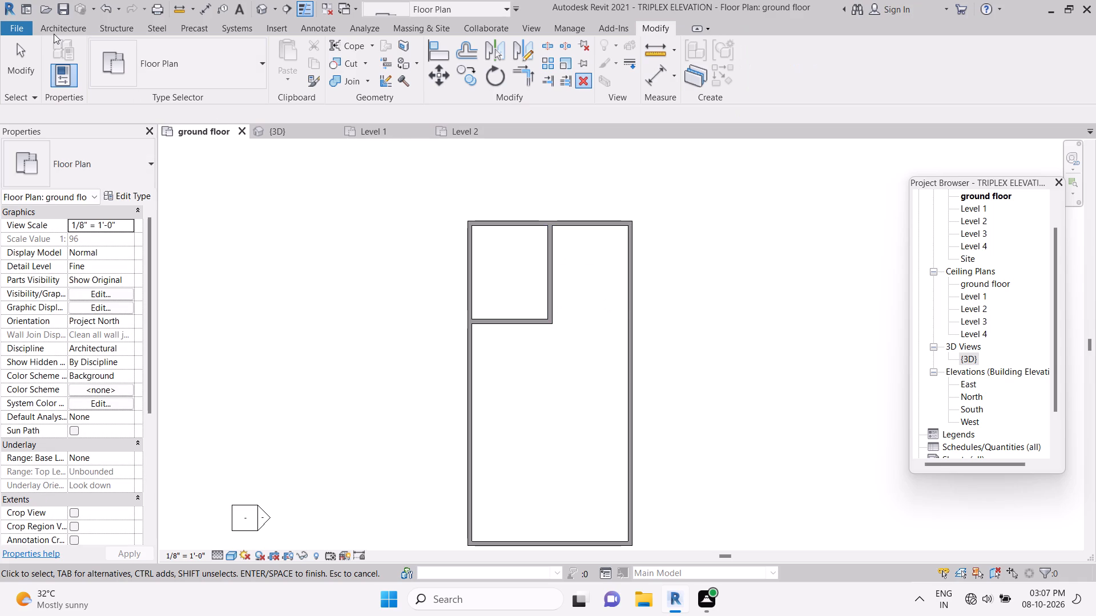
Draw Generic - 8" walls about 8' 4" right from near the vertical interior wall's lower end and 13' 4" up to the upper exterior wall.
left_click(54, 34)
left_click(54, 48)
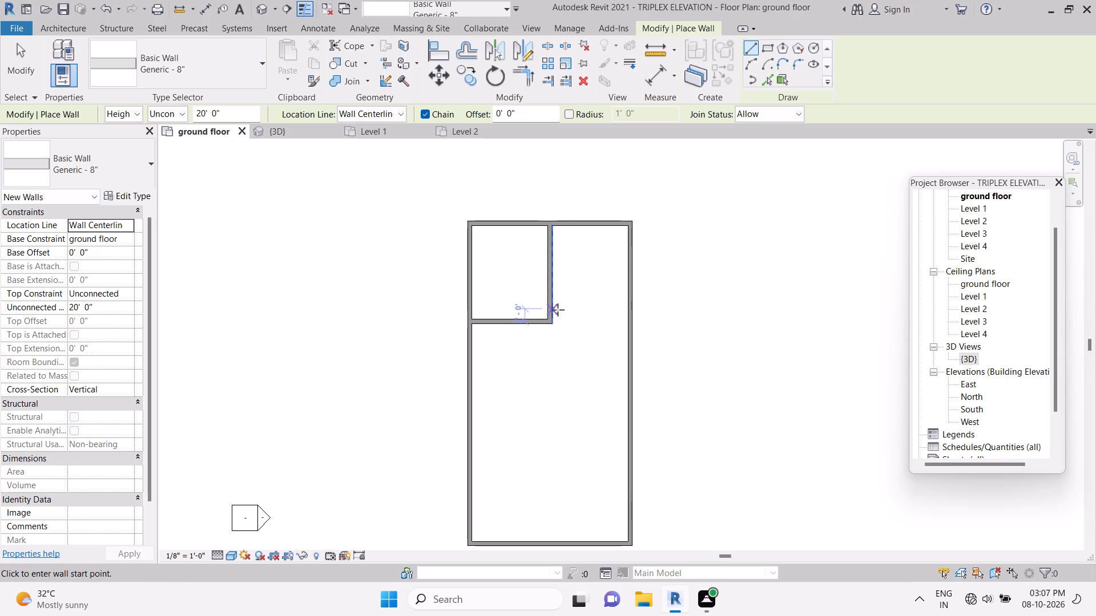
left_click_drag(558, 310, 585, 310)
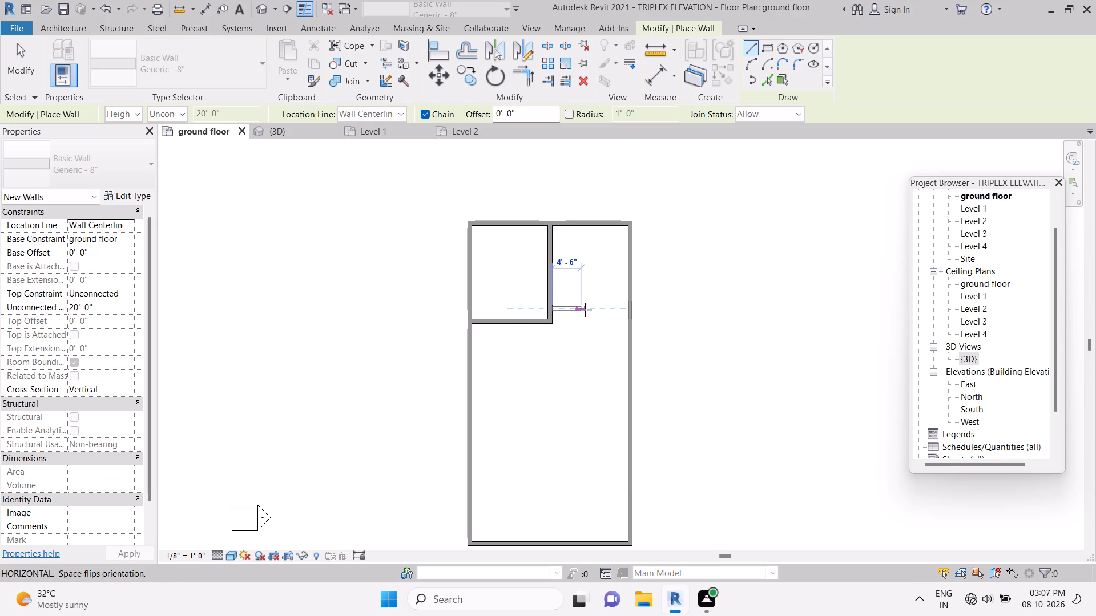
left_click_drag(585, 310, 594, 311)
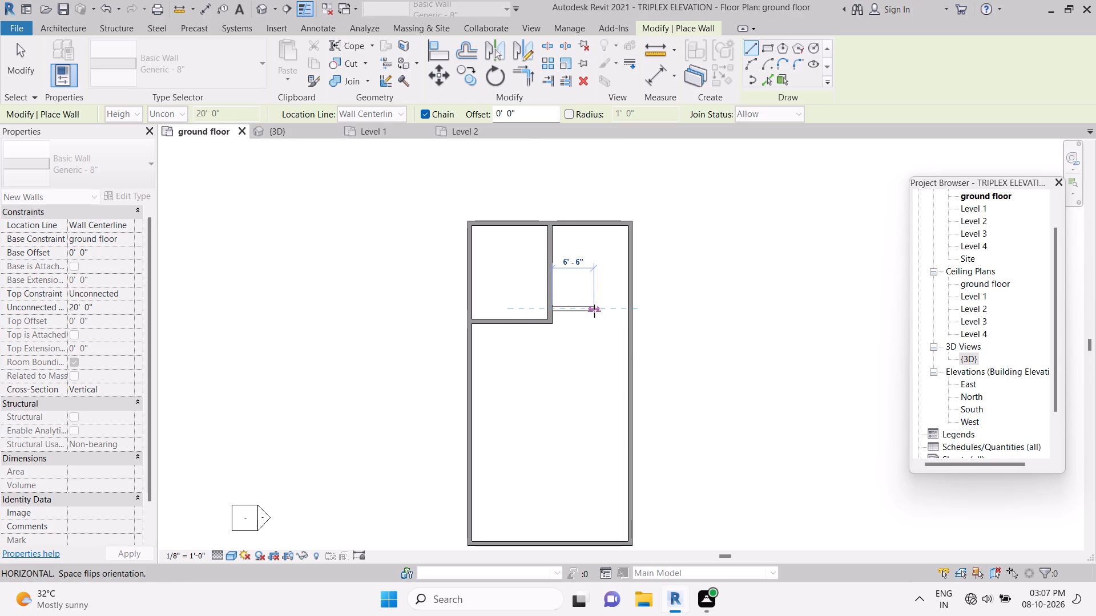
left_click_drag(594, 311, 604, 315)
left_click(604, 315)
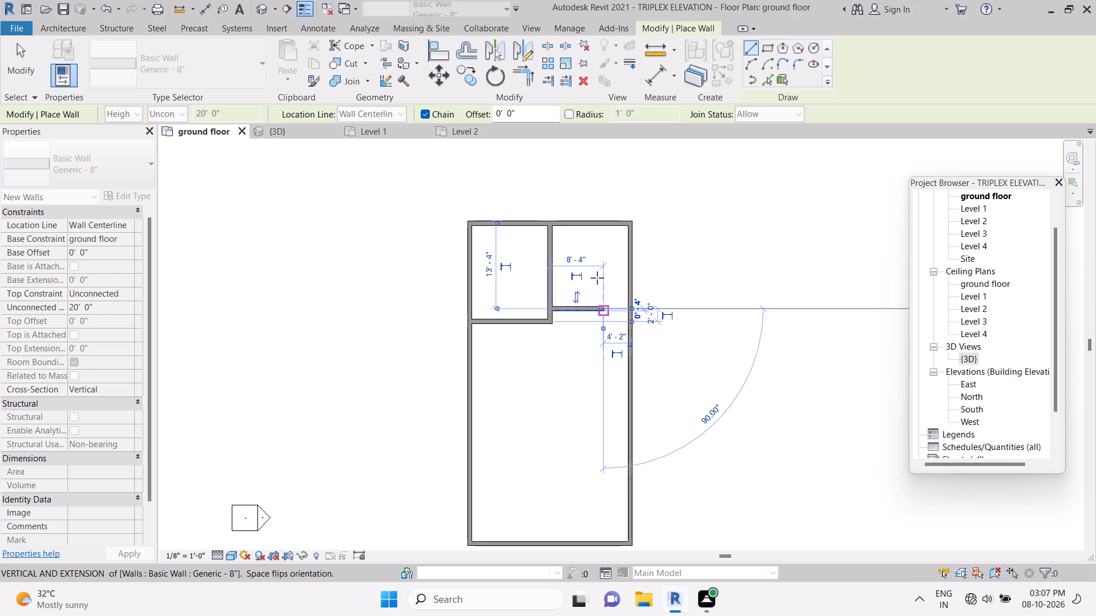
left_click(601, 229)
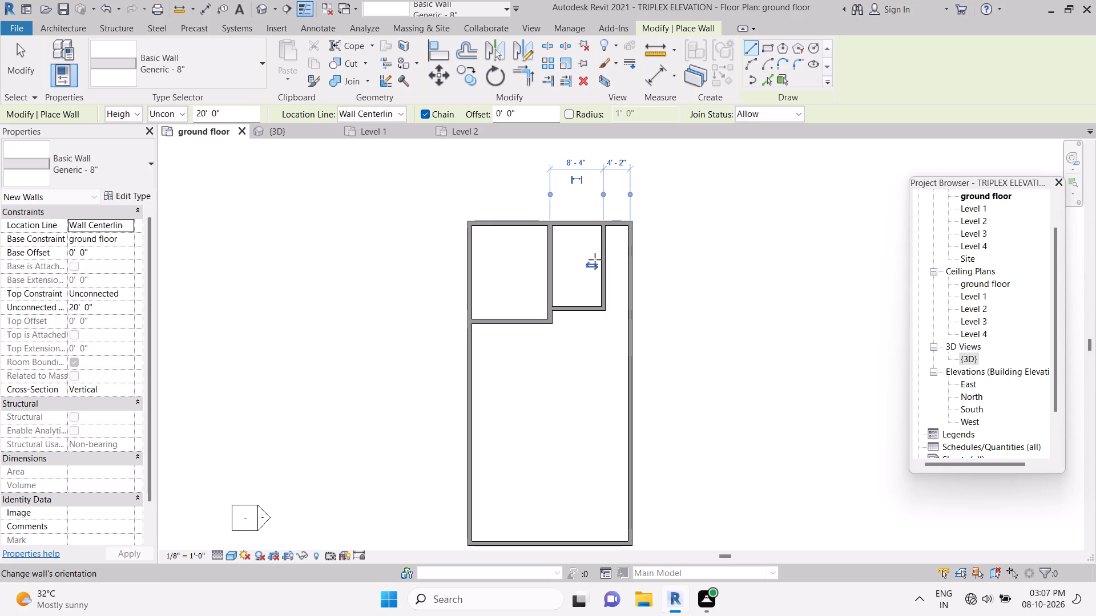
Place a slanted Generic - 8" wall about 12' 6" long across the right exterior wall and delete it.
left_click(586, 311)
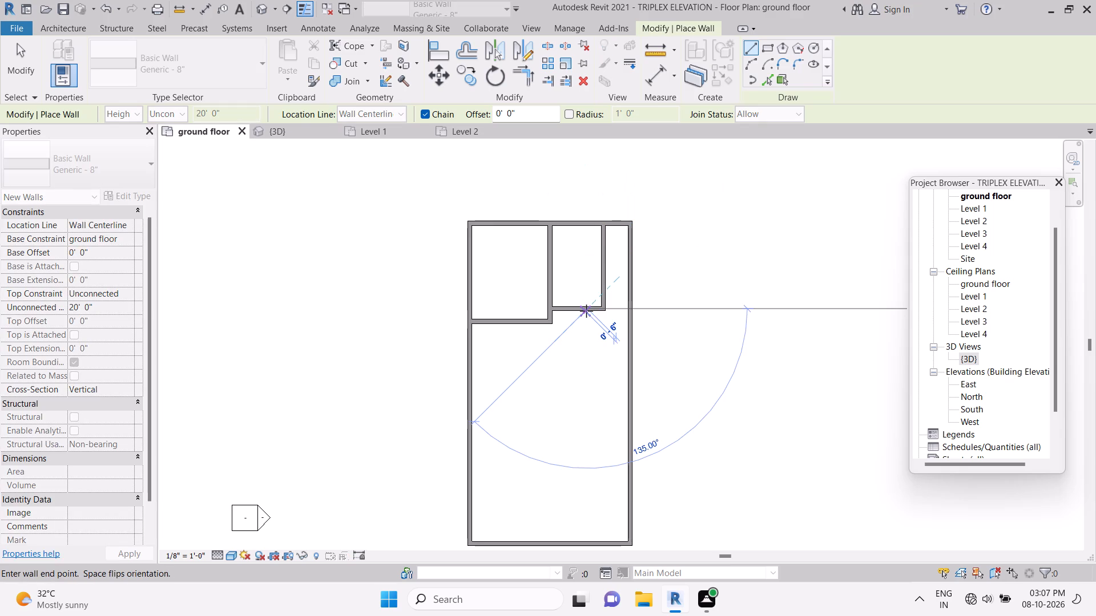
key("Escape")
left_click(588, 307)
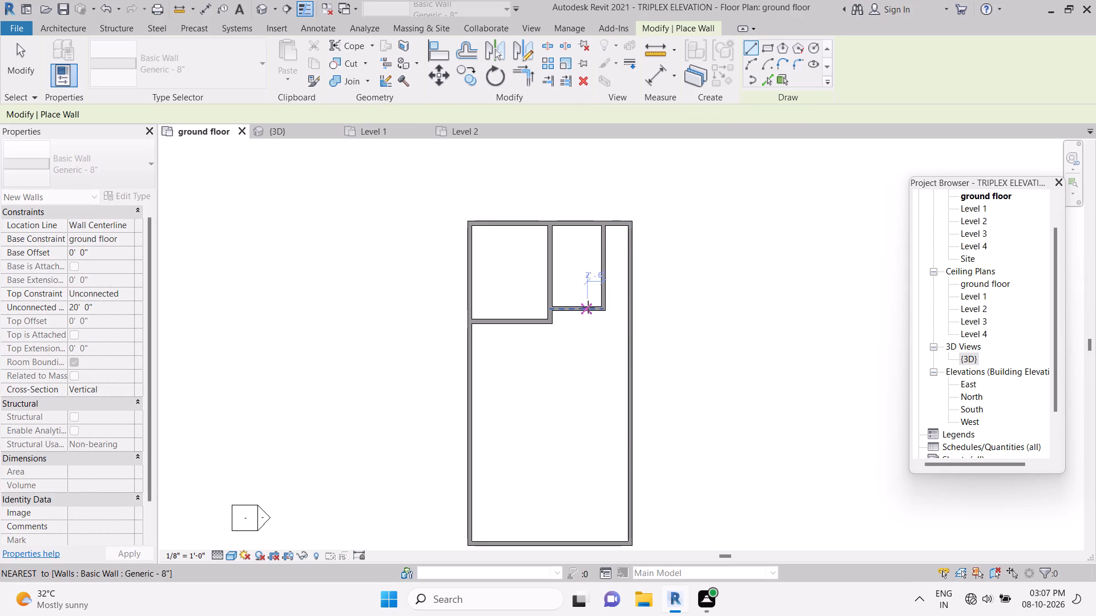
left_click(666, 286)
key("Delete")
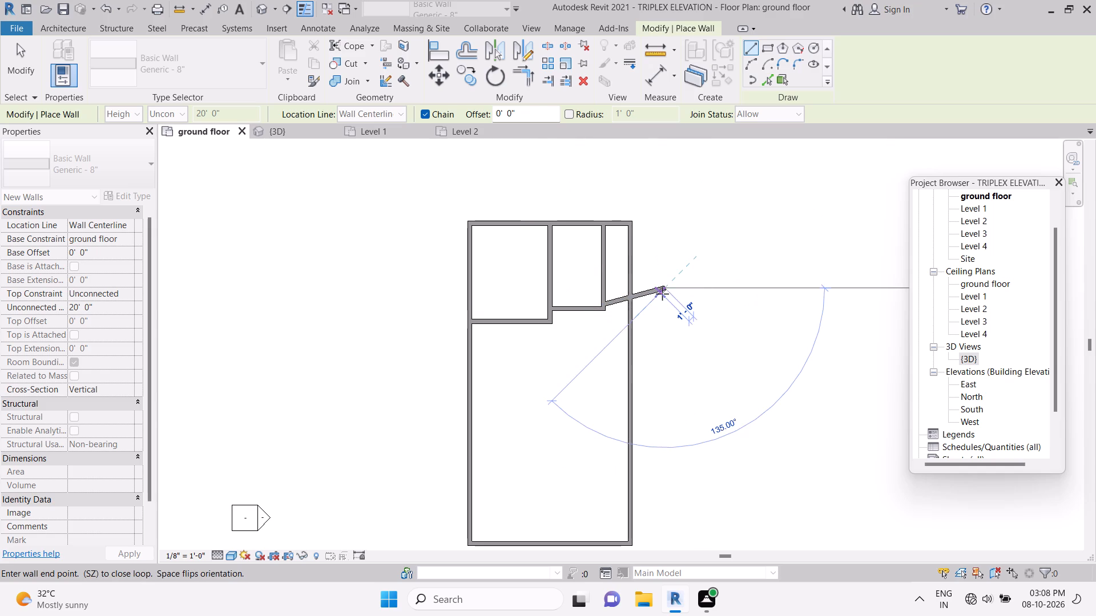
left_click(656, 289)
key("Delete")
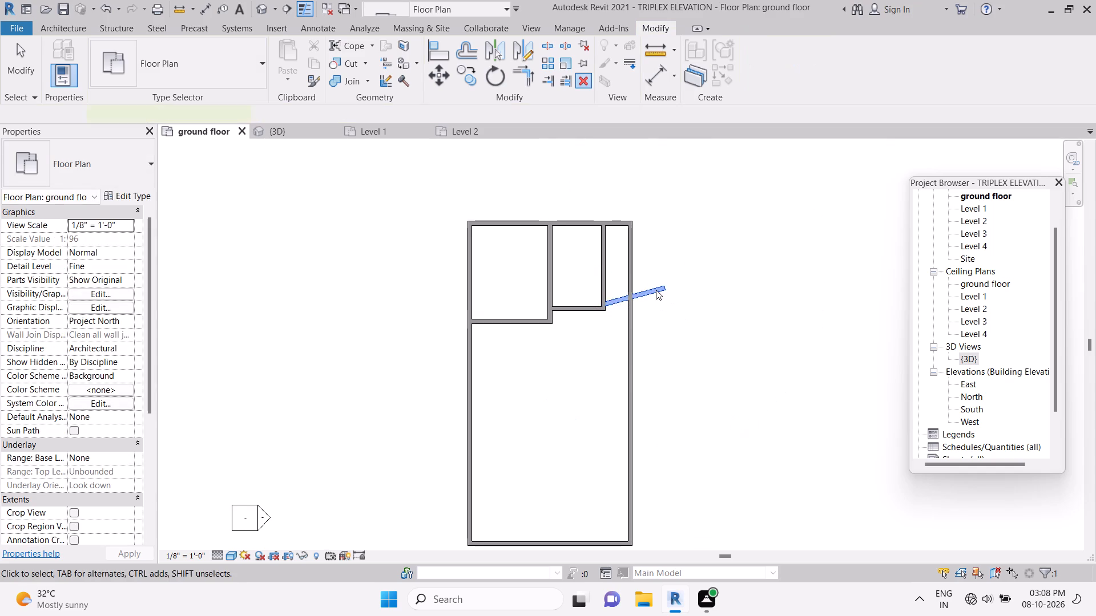
Delete the horizontal wall closing the lower end of the upper middle room in the ground floor plan.
left_click(570, 306)
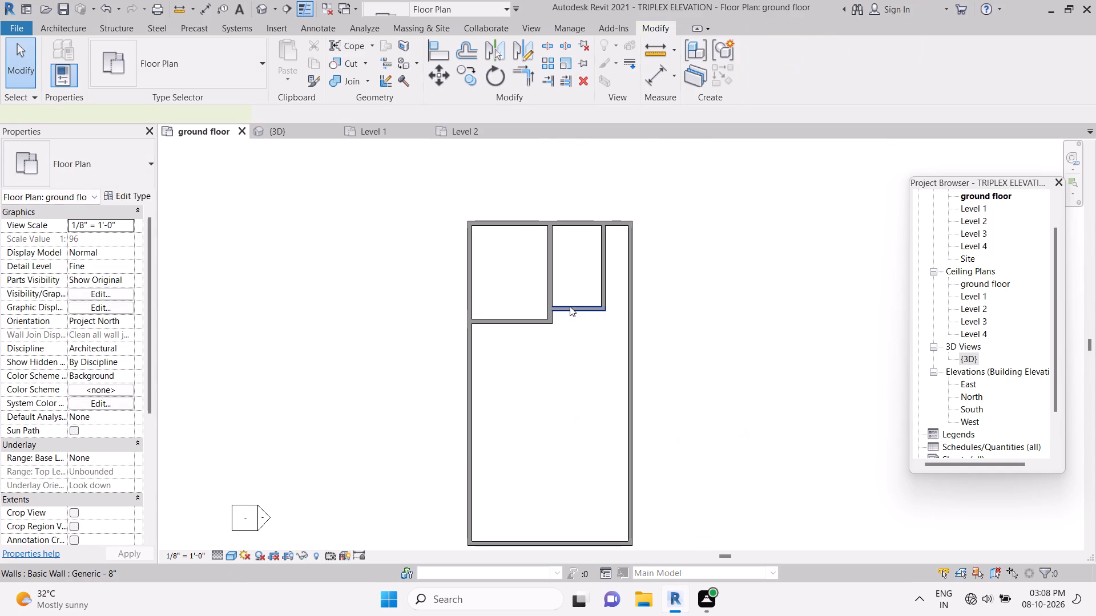
key("Delete")
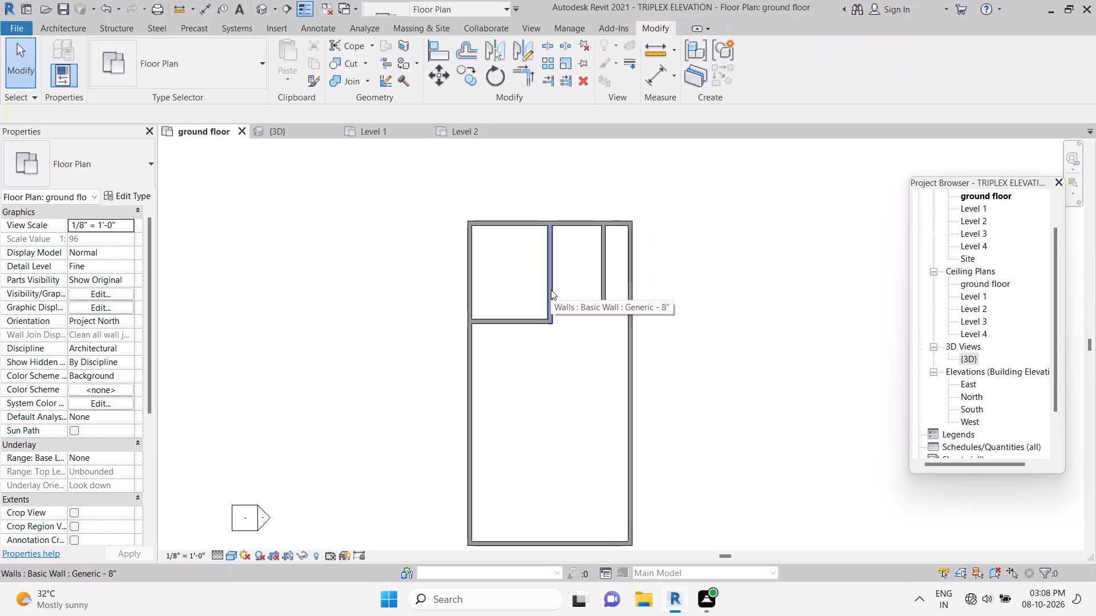
Draw a horizontal Generic - 8" wall between the two vertical interior walls, about 11' 10" below the upper exterior wall.
left_click(72, 26)
left_click(66, 42)
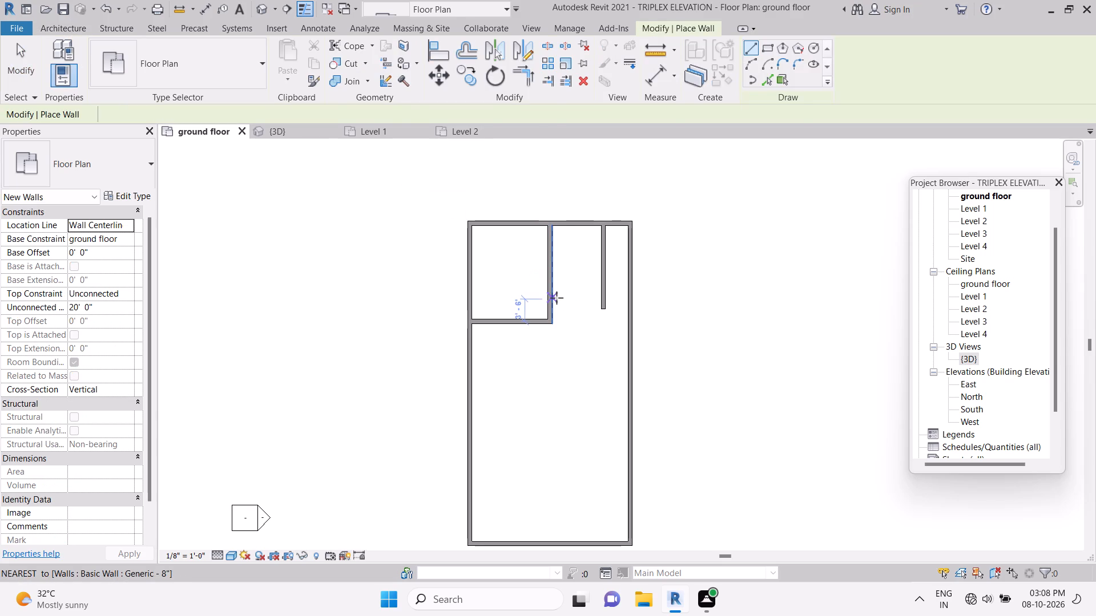
left_click_drag(557, 298, 584, 304)
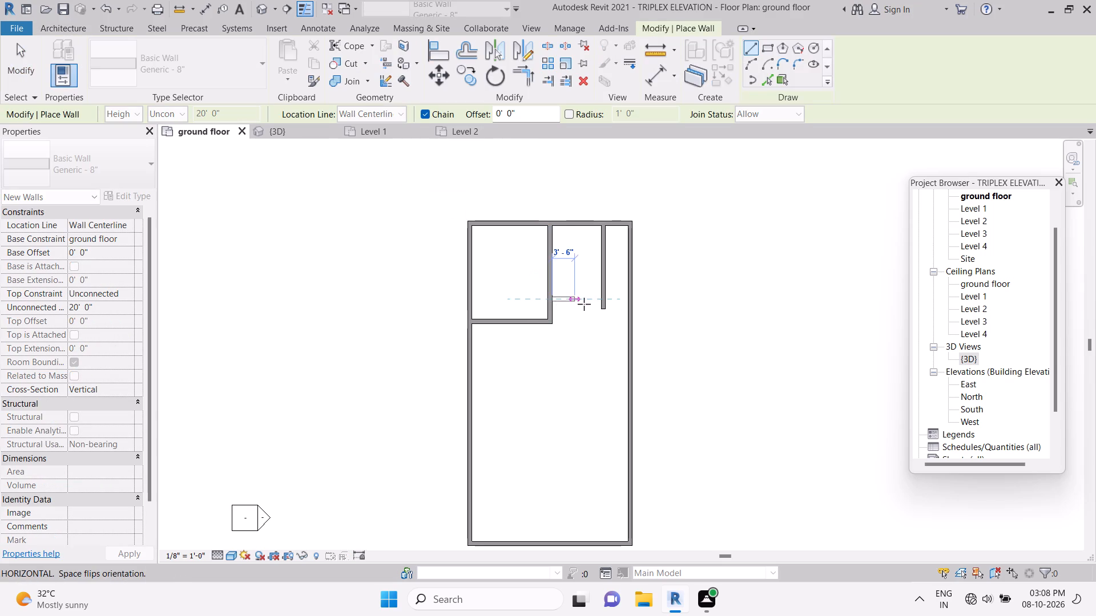
left_click_drag(584, 304, 602, 305)
left_click(602, 305)
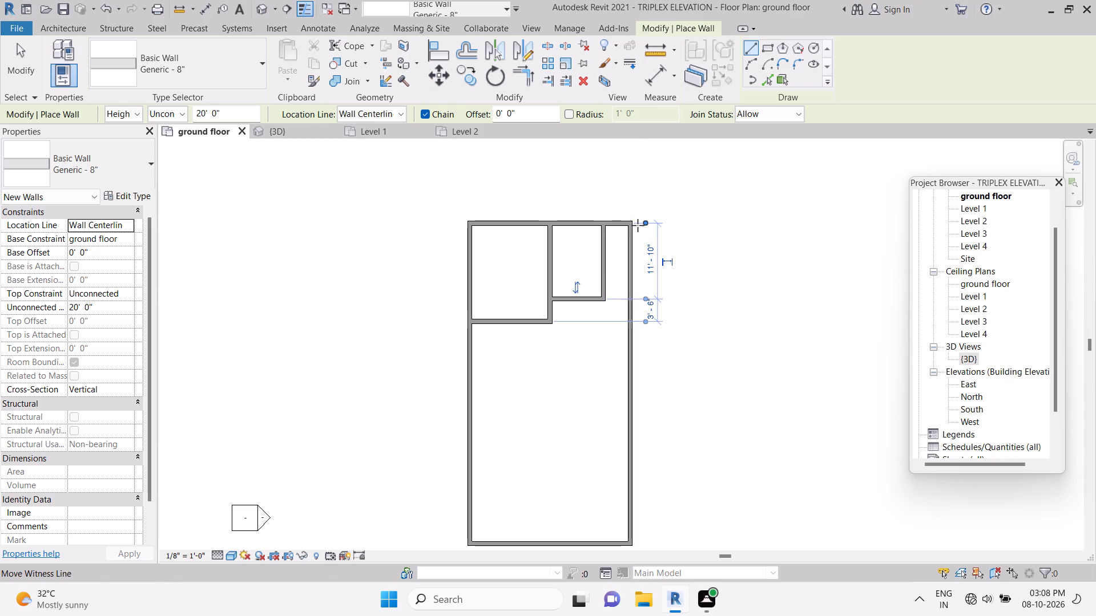
left_click(387, 199)
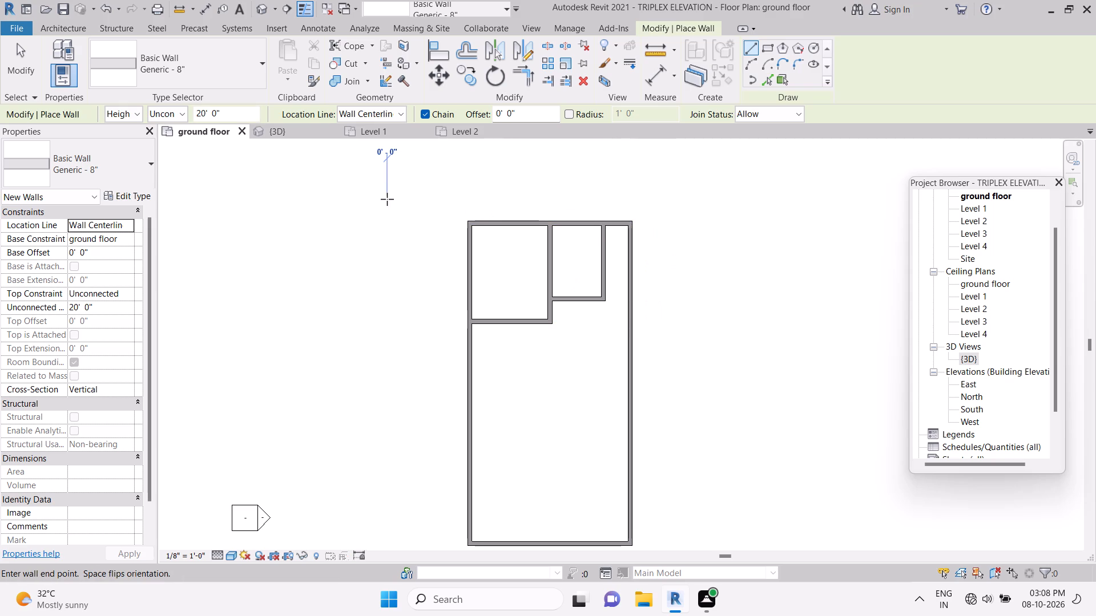
key("Delete")
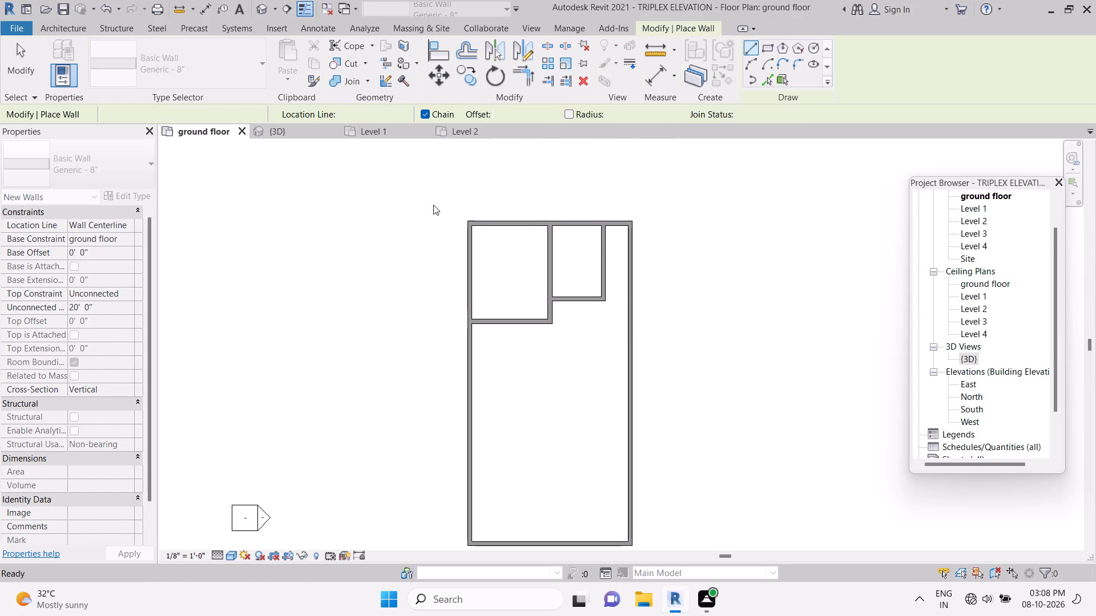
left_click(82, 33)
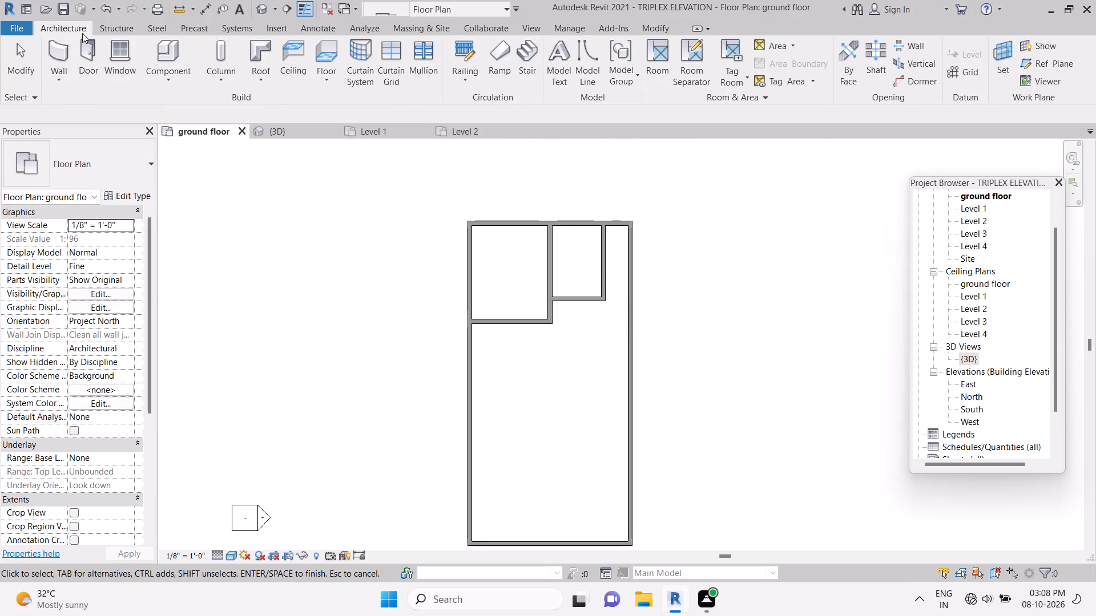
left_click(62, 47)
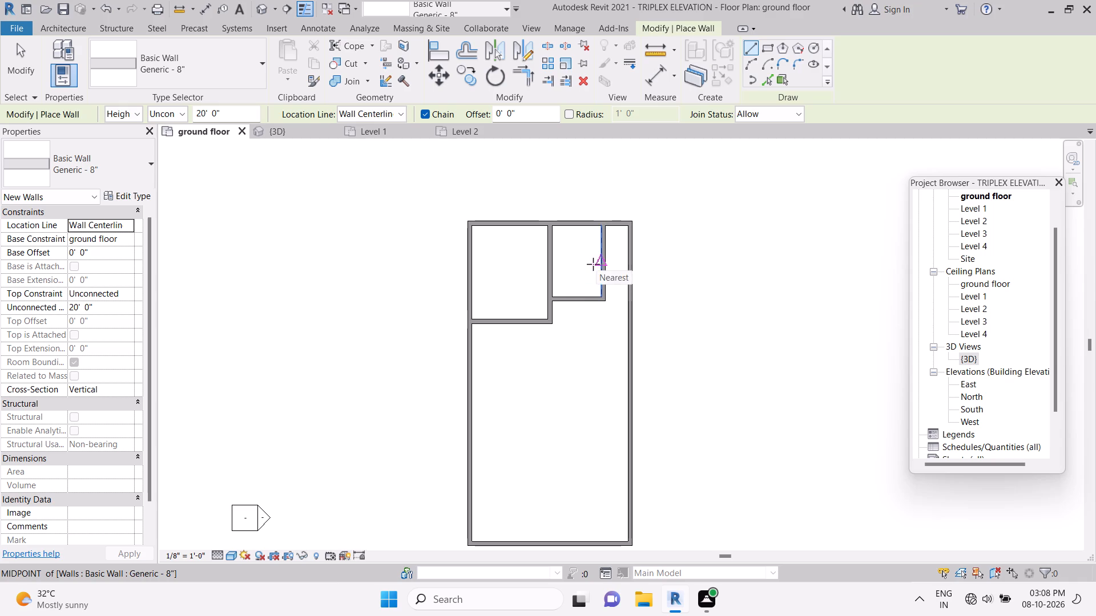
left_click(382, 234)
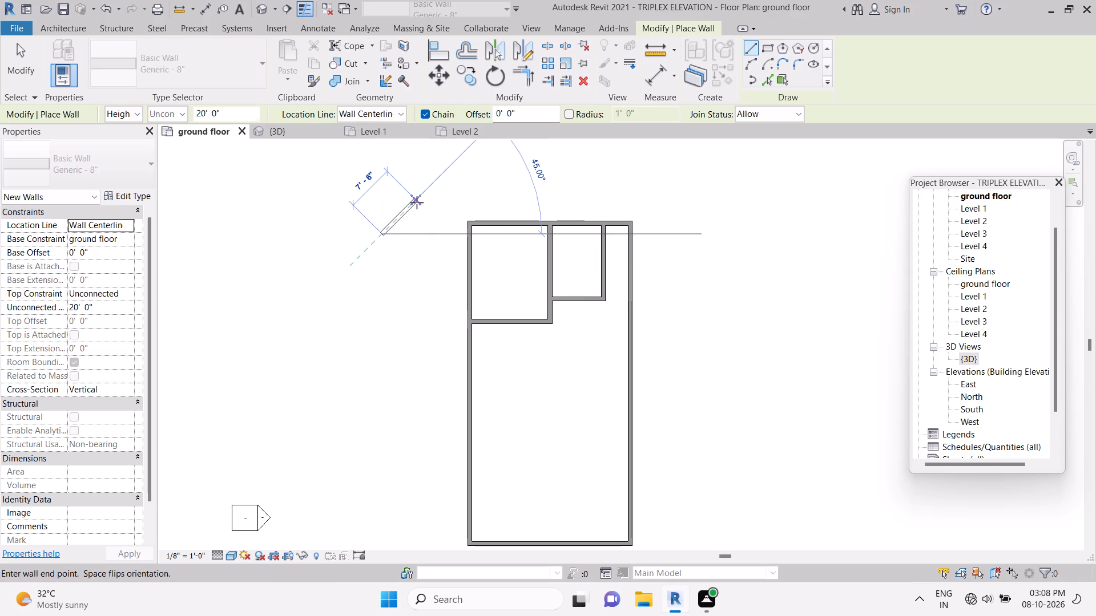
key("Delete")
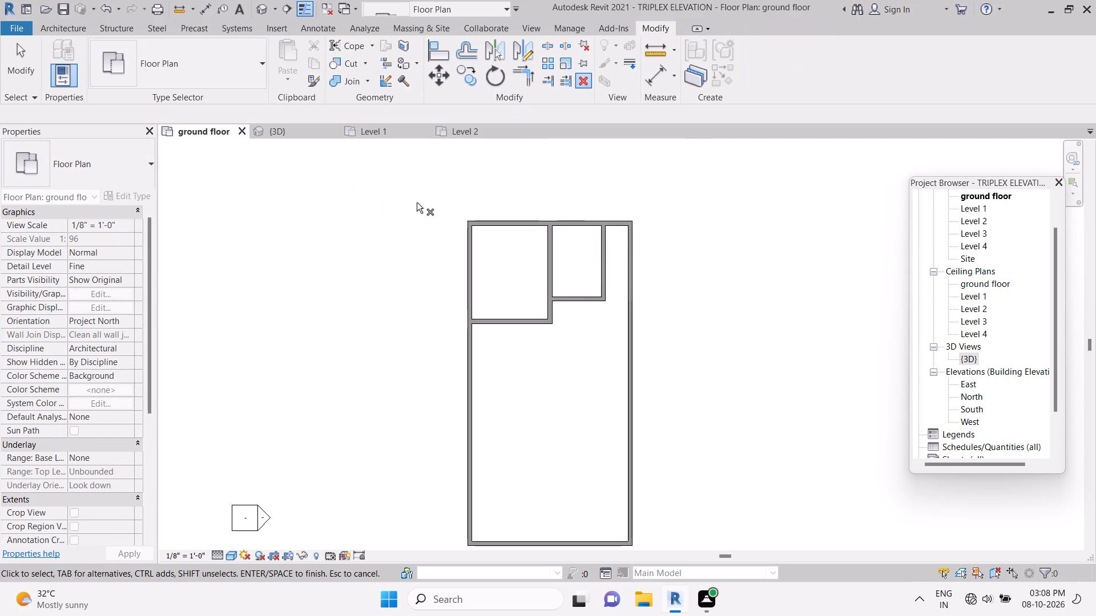
Delete the vertical interior wall nearest the right exterior wall.
left_click(601, 282)
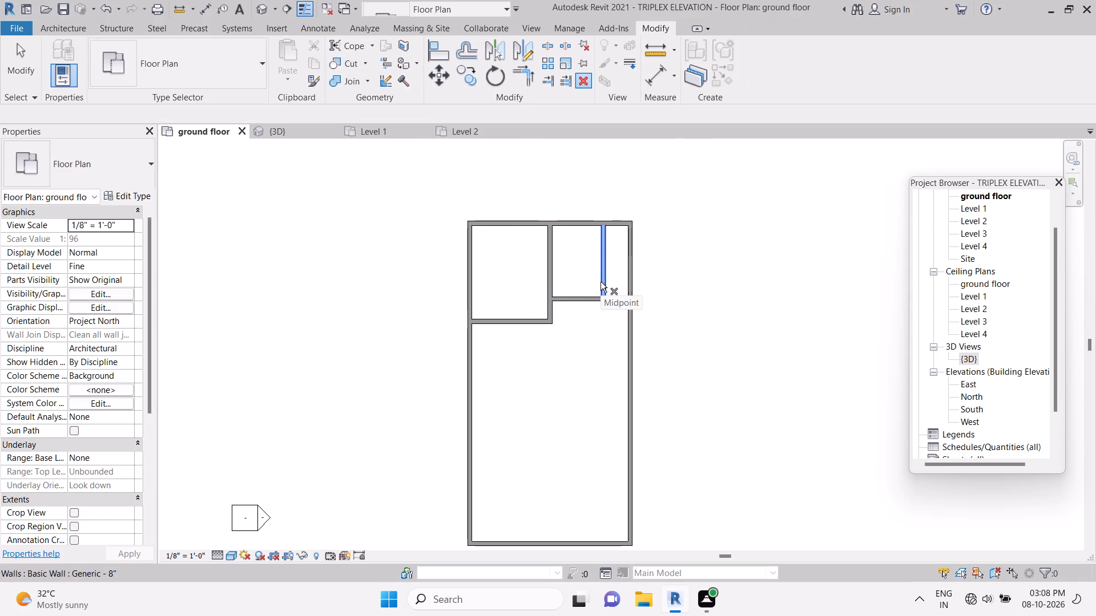
key("Delete")
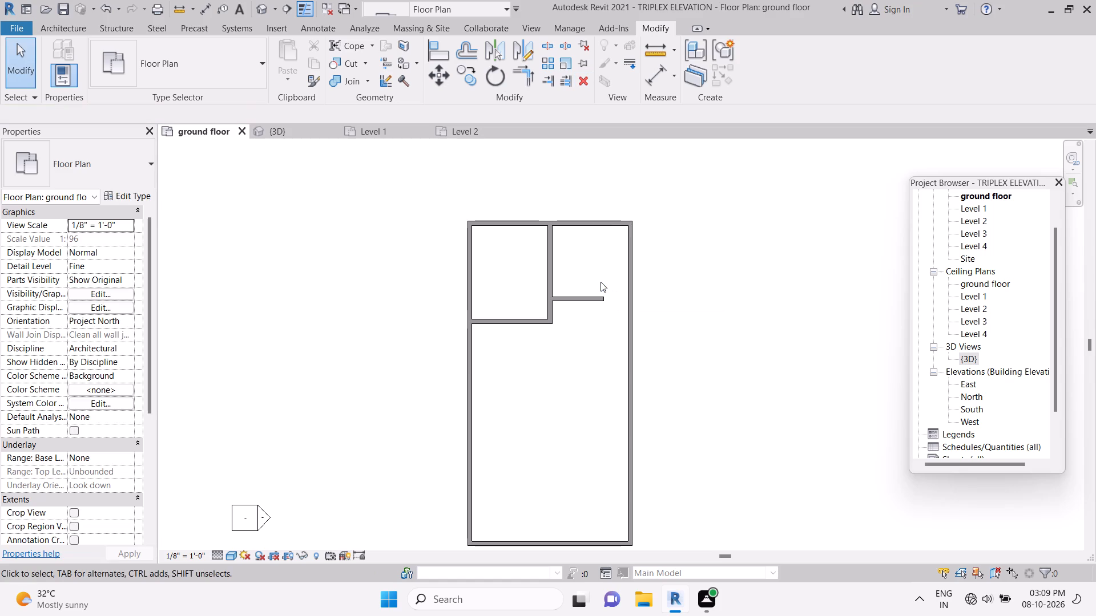
Examine the remaining interior walls against the exterior walls in the 3D view.
left_click(82, 22)
left_click(68, 48)
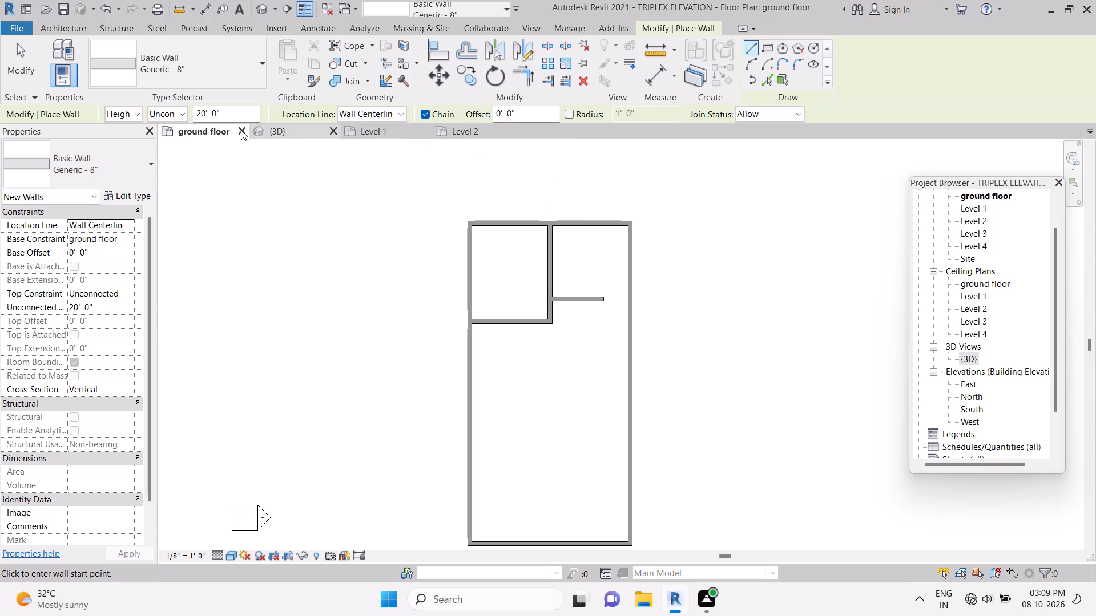
left_click(283, 133)
scroll(289, 183, "down", 1)
scroll(449, 371, "up", 1)
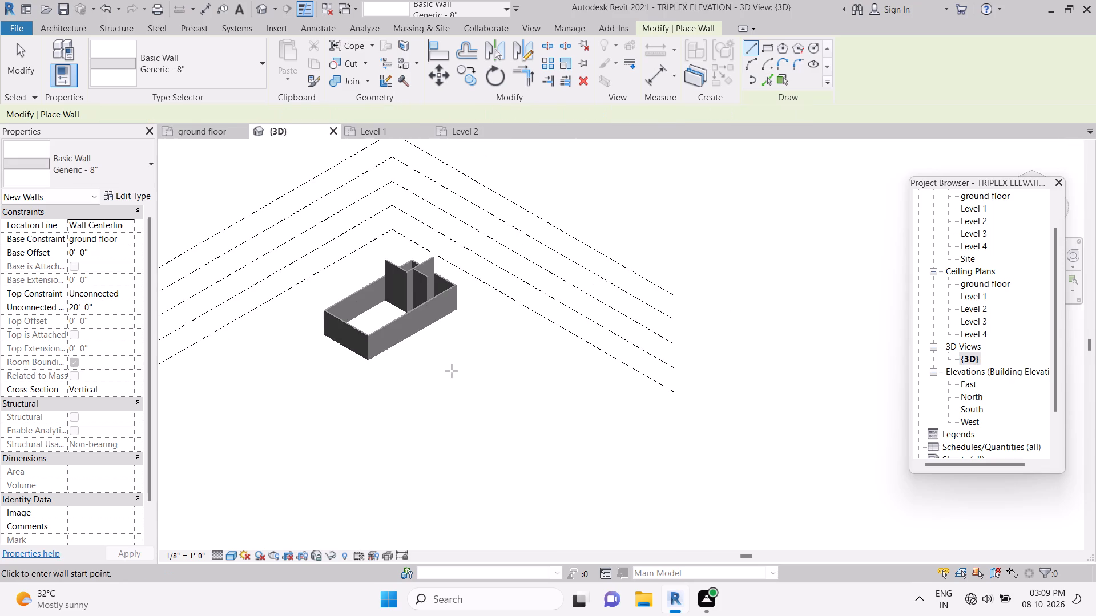
scroll(452, 371, "up", 5)
middle_click_drag(333, 180, 360, 331)
scroll(360, 331, "up", 4)
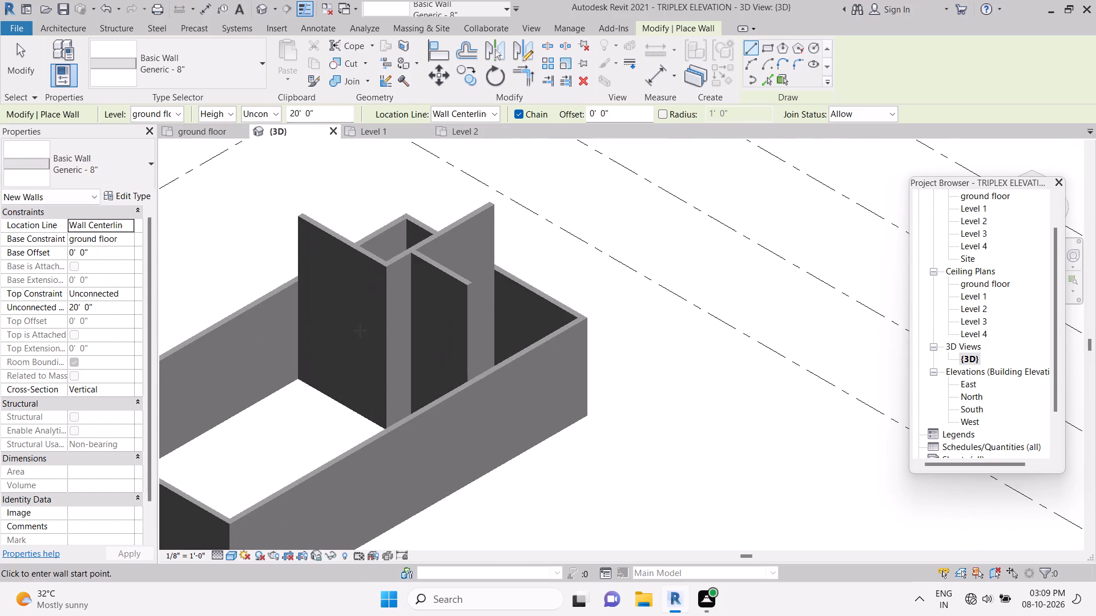
scroll(360, 331, "down", 4)
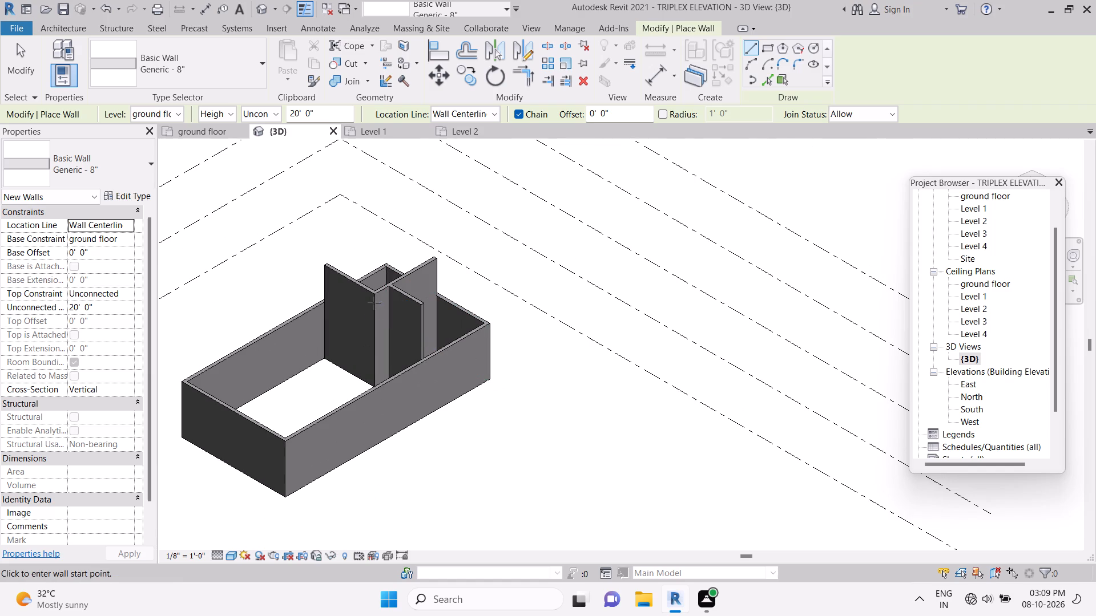
left_click(623, 483)
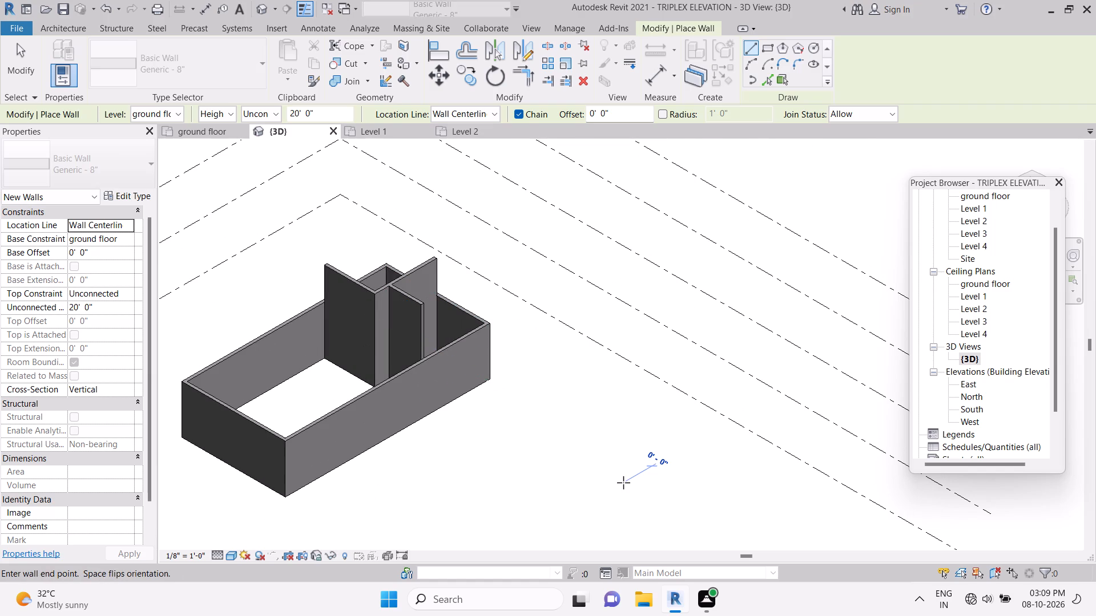
key("Delete")
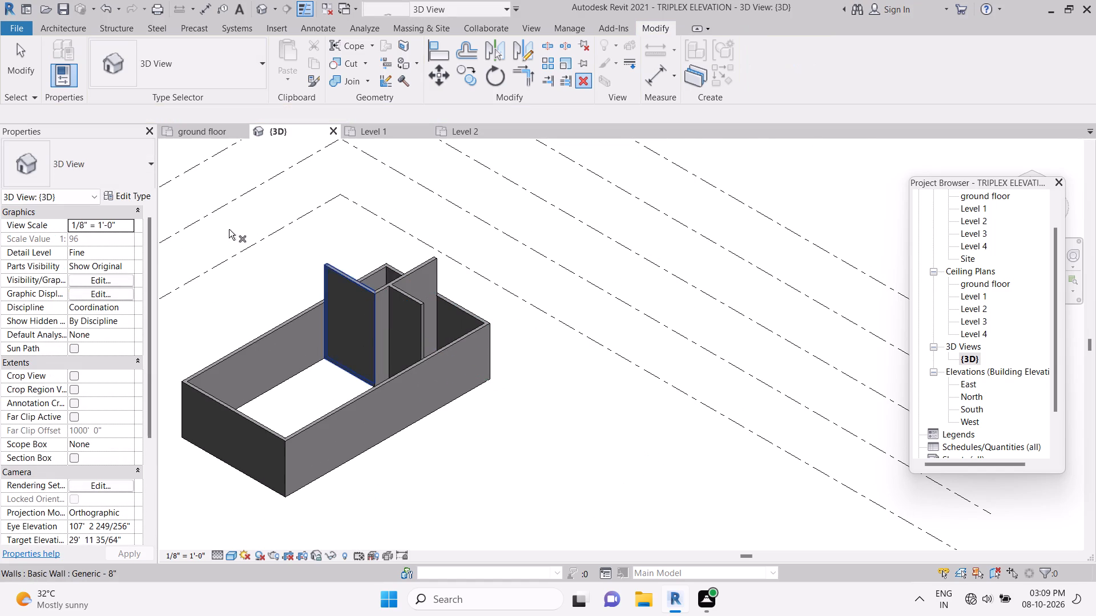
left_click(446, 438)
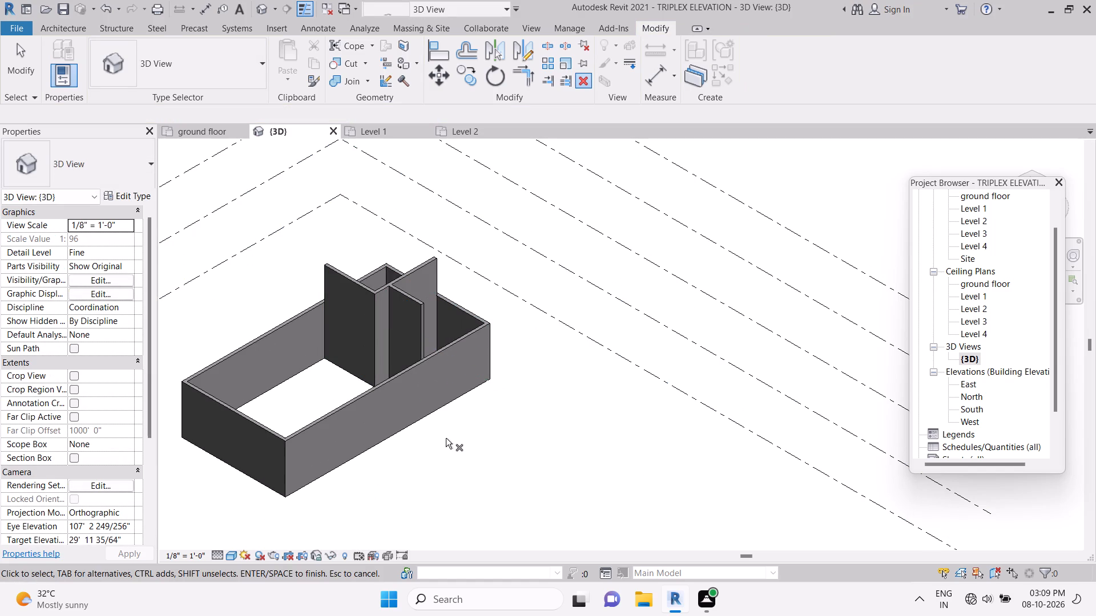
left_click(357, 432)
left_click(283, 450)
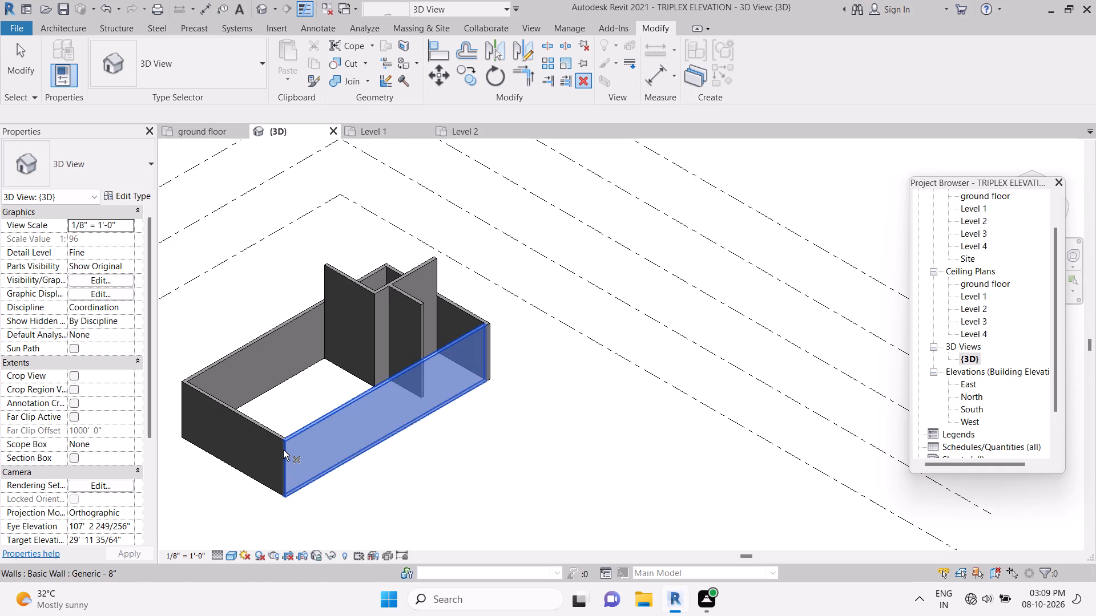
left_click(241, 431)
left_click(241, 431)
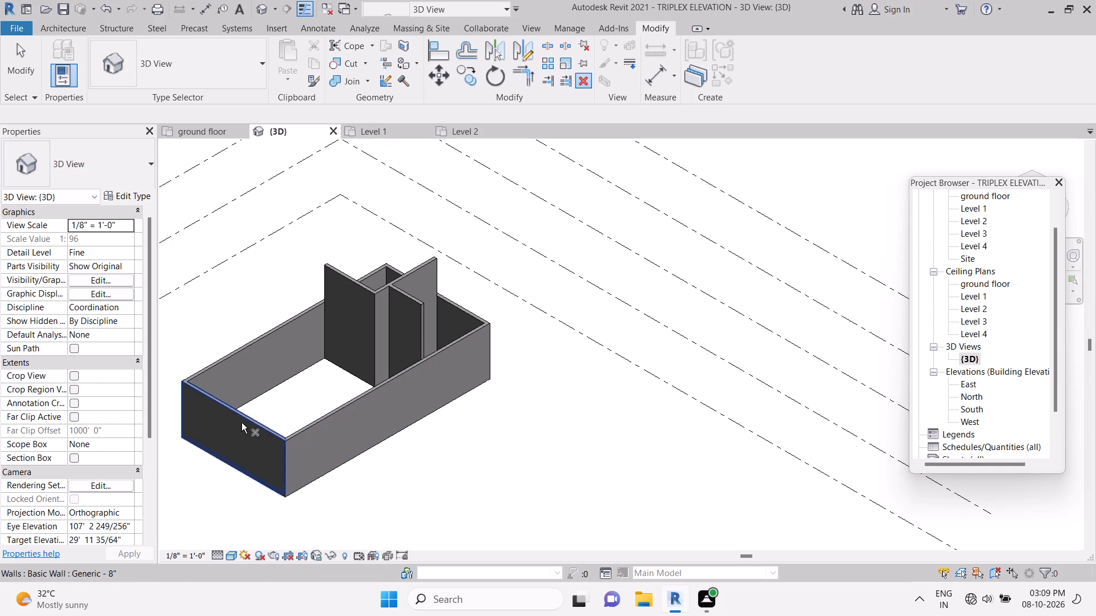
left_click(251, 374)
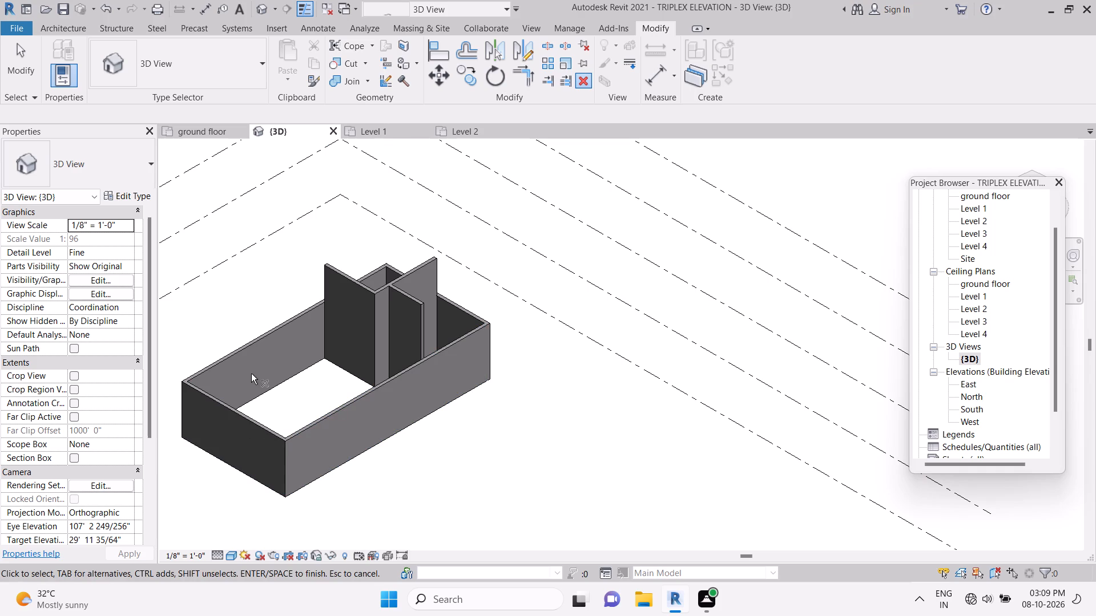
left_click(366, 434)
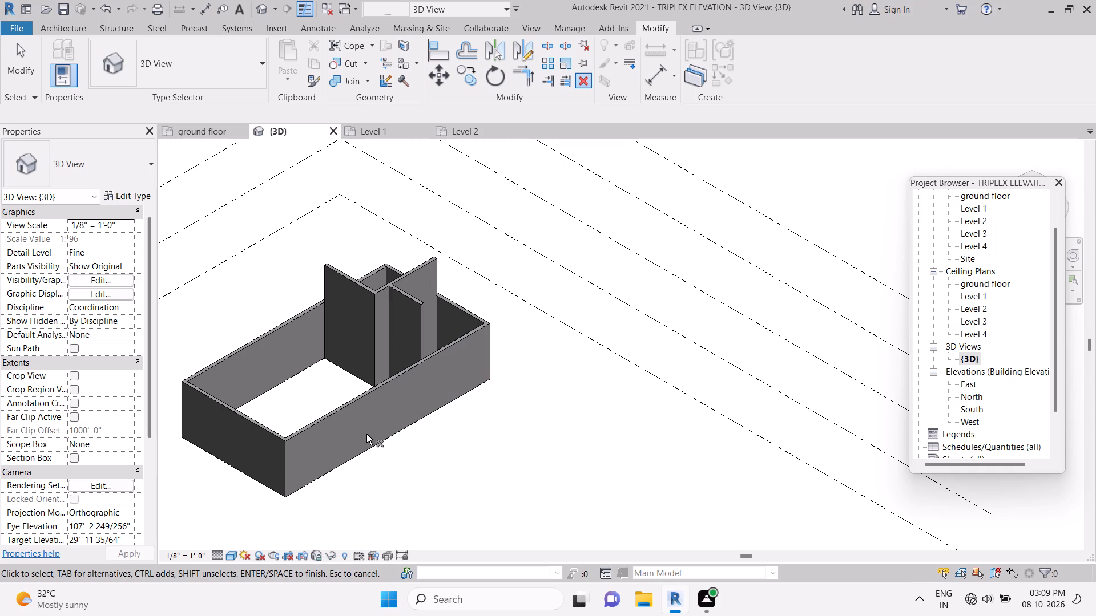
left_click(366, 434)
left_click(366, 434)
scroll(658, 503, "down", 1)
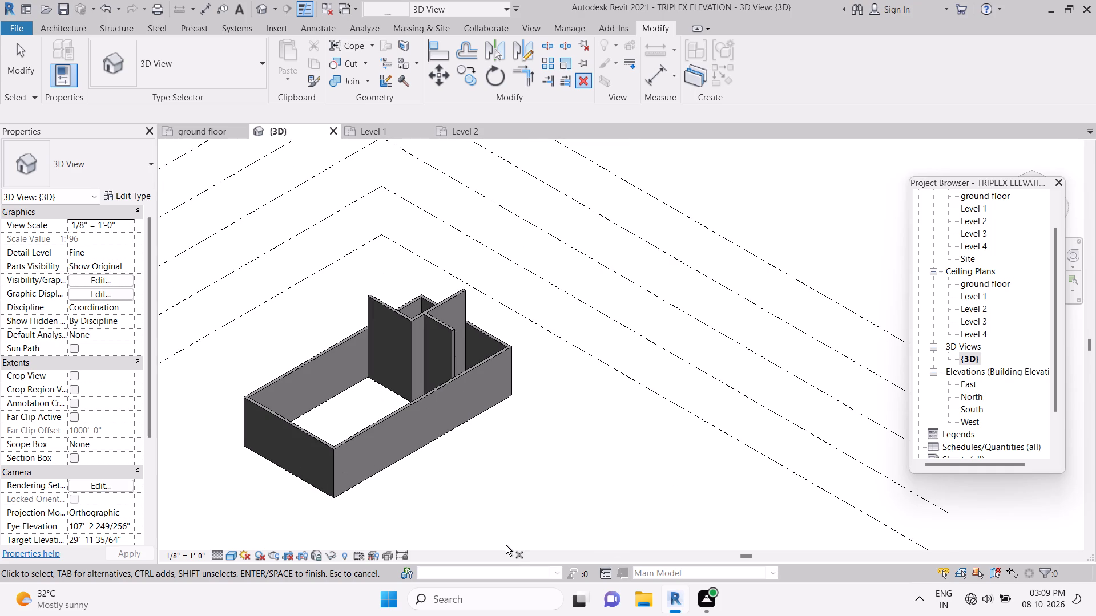
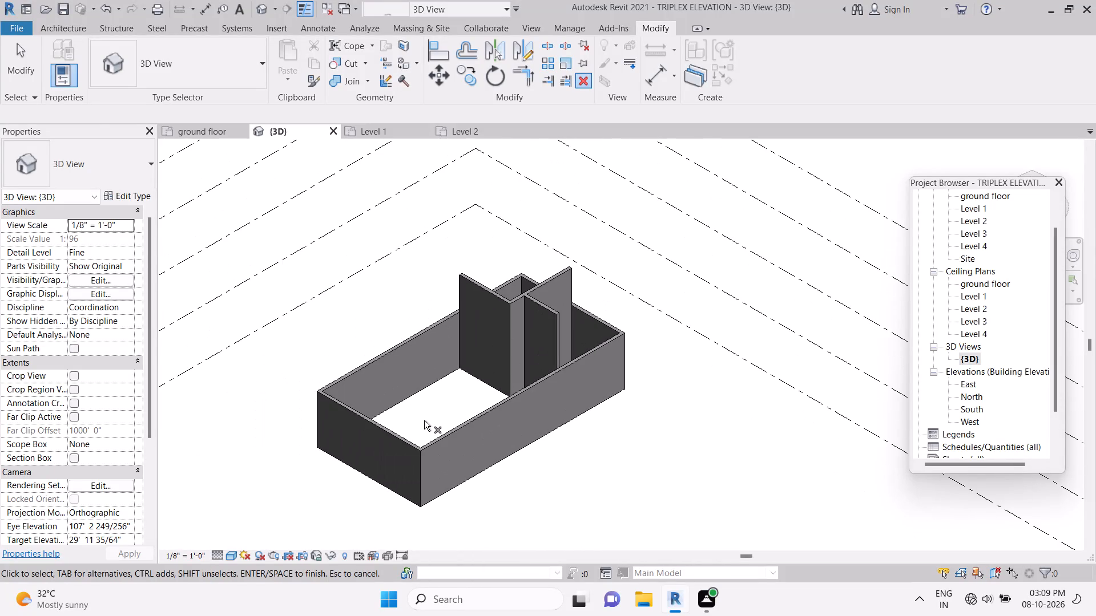
In the ground floor plan, draw a vertical Generic - 8" wall about 10' 0" down from the upper exterior wall, 4' 2" from the right exterior wall.
left_click(227, 135)
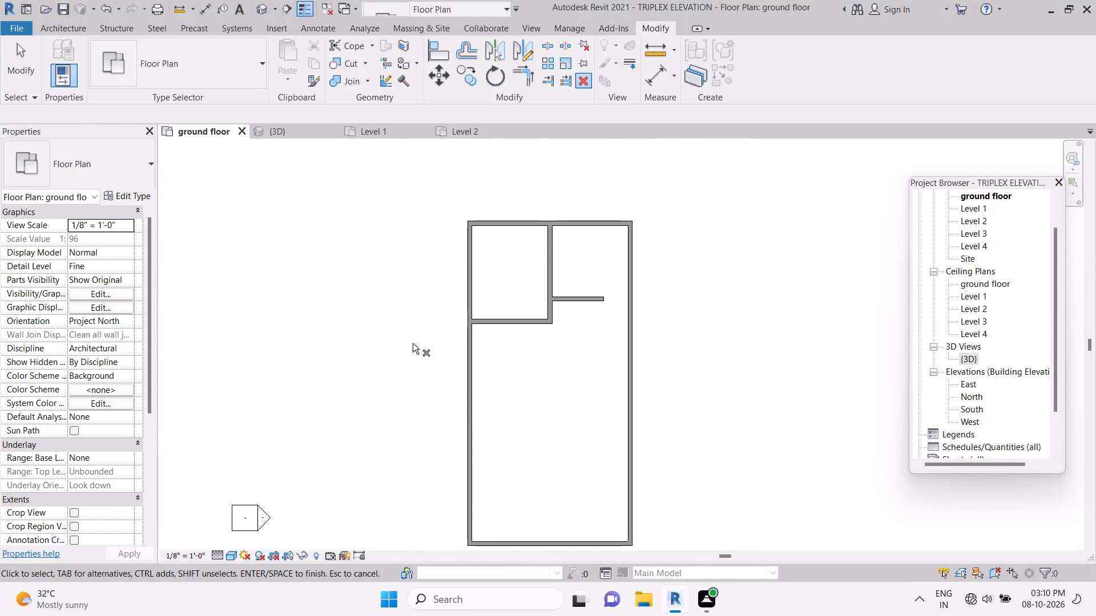
left_click(56, 26)
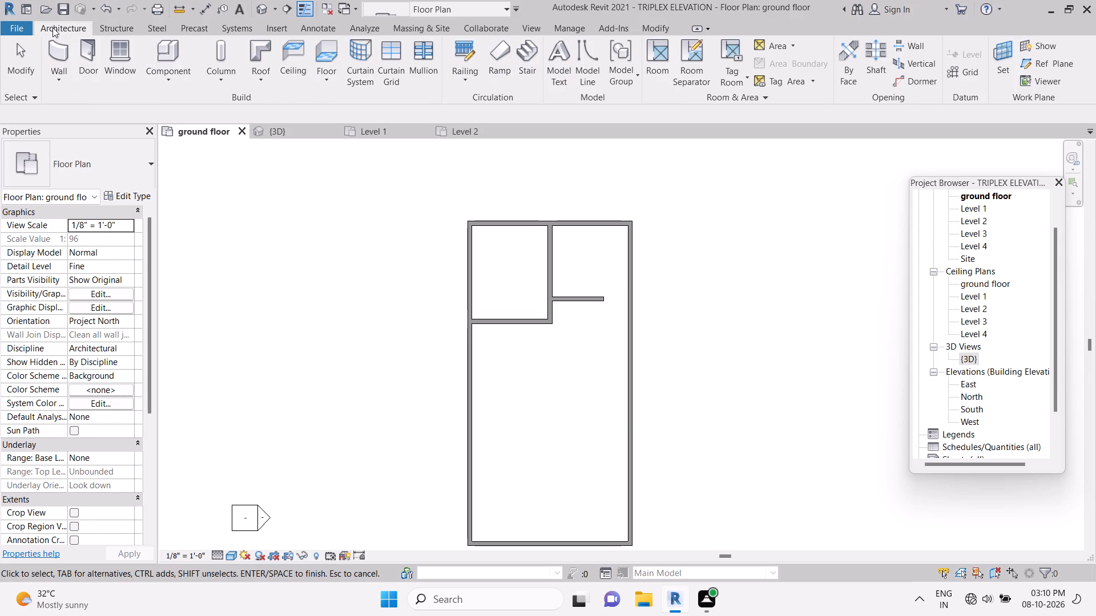
left_click(53, 41)
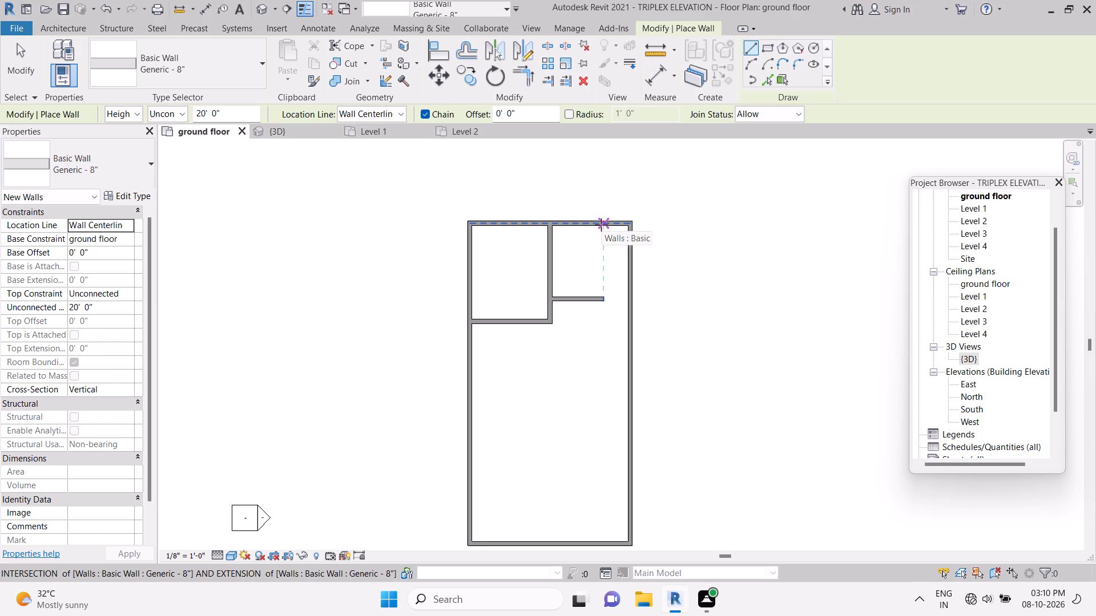
left_click_drag(601, 225, 605, 301)
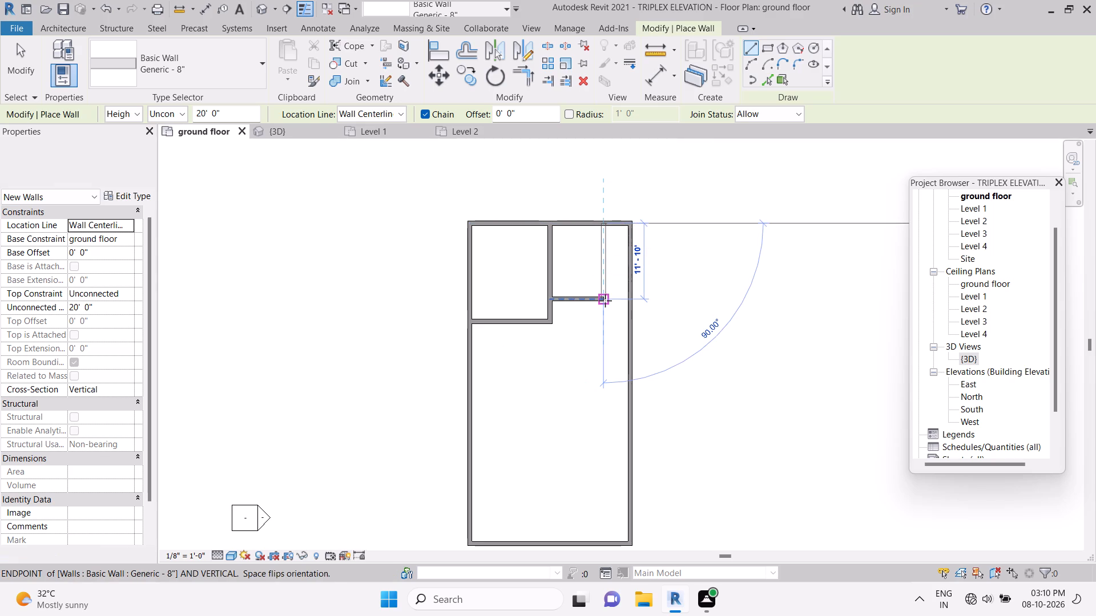
left_click_drag(605, 301, 606, 287)
left_click(606, 287)
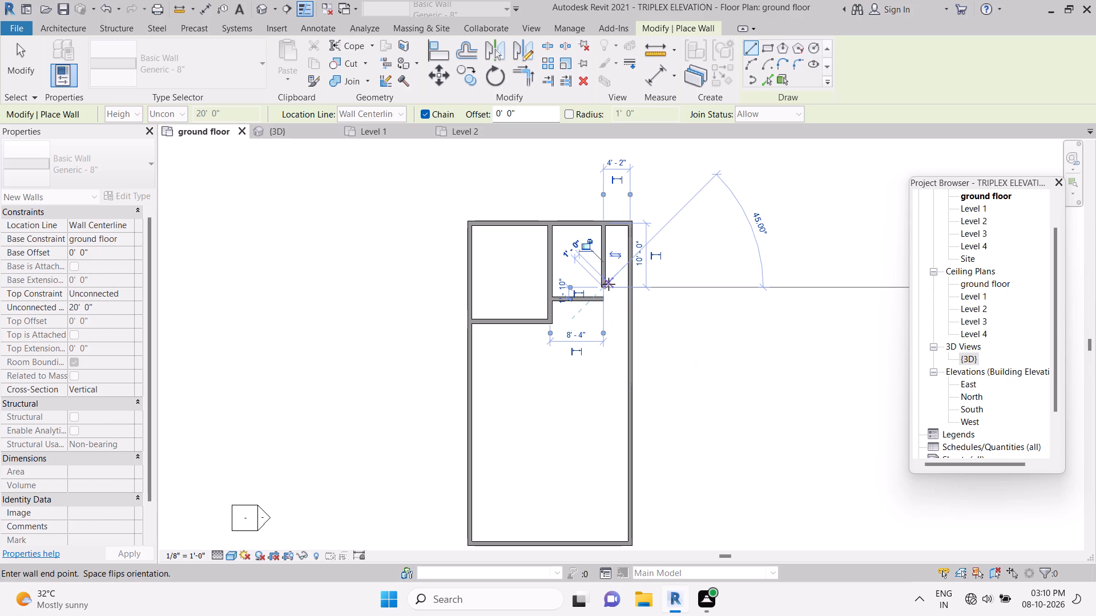
left_click(269, 244)
key("Delete")
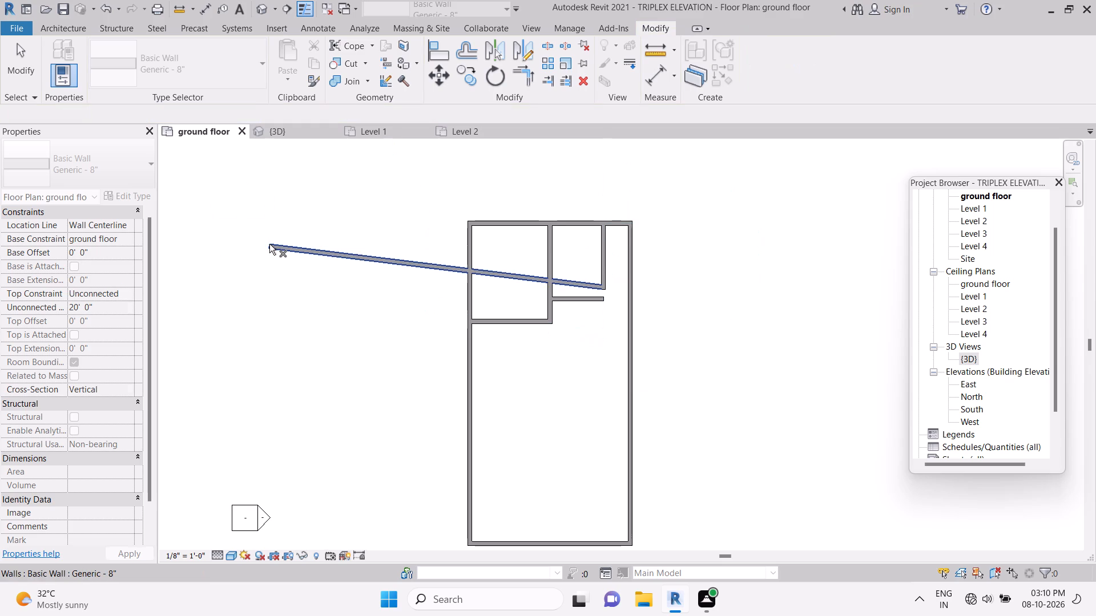
left_click(284, 242)
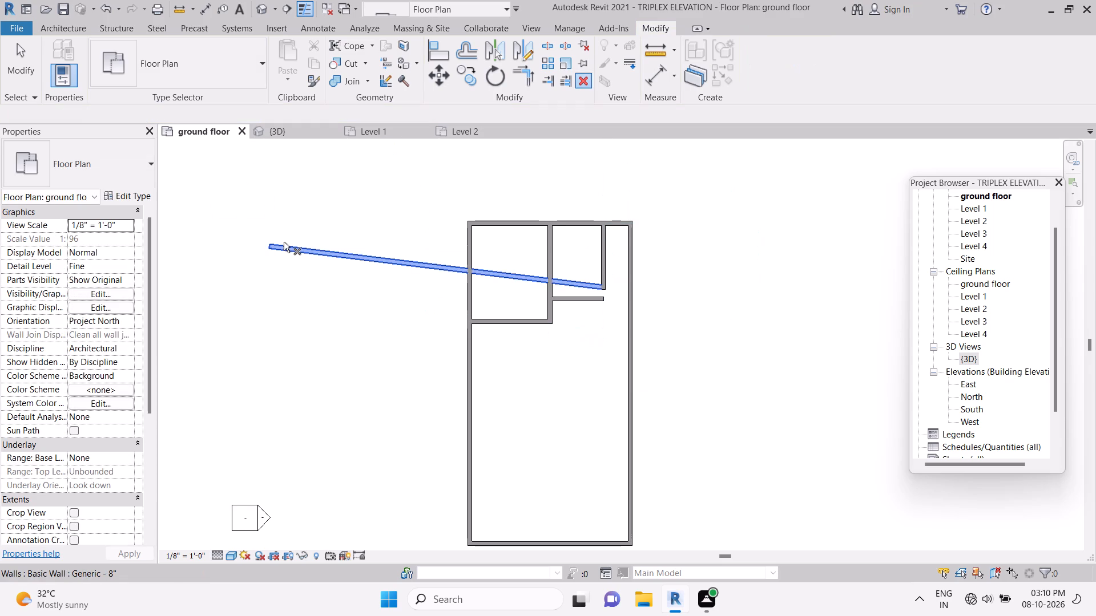
key("Delete")
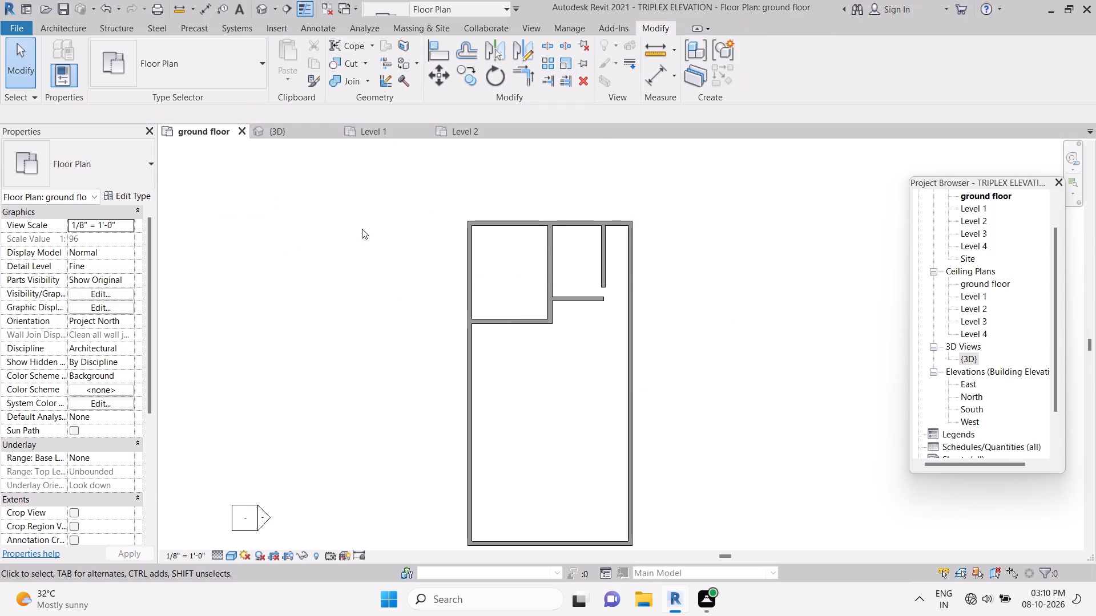
Delete the short horizontal interior wall just below the new vertical wall's lower end.
left_click(563, 300)
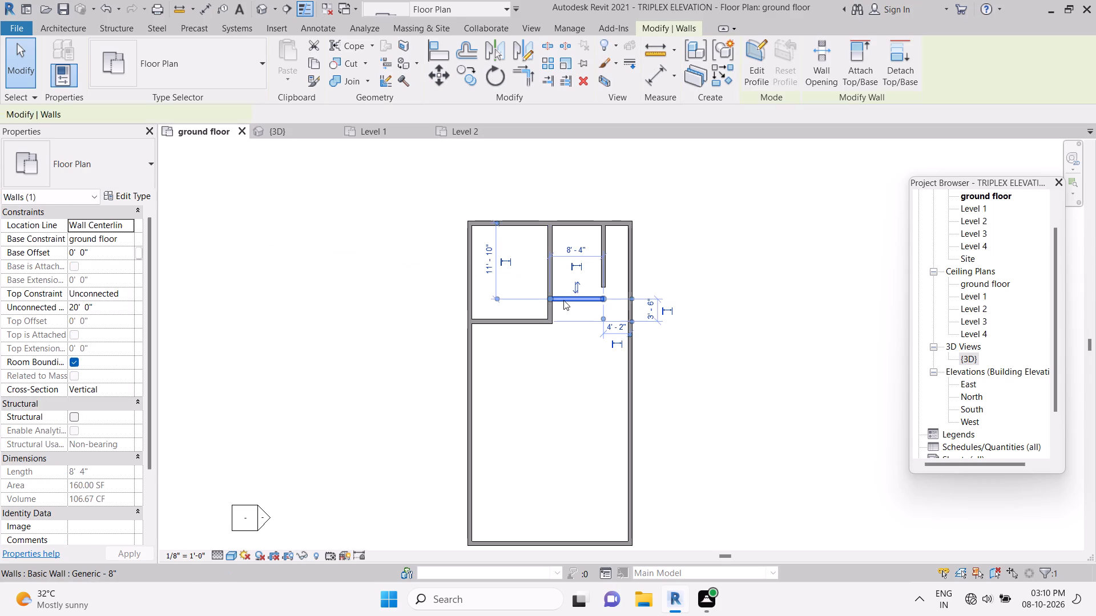
key("Delete")
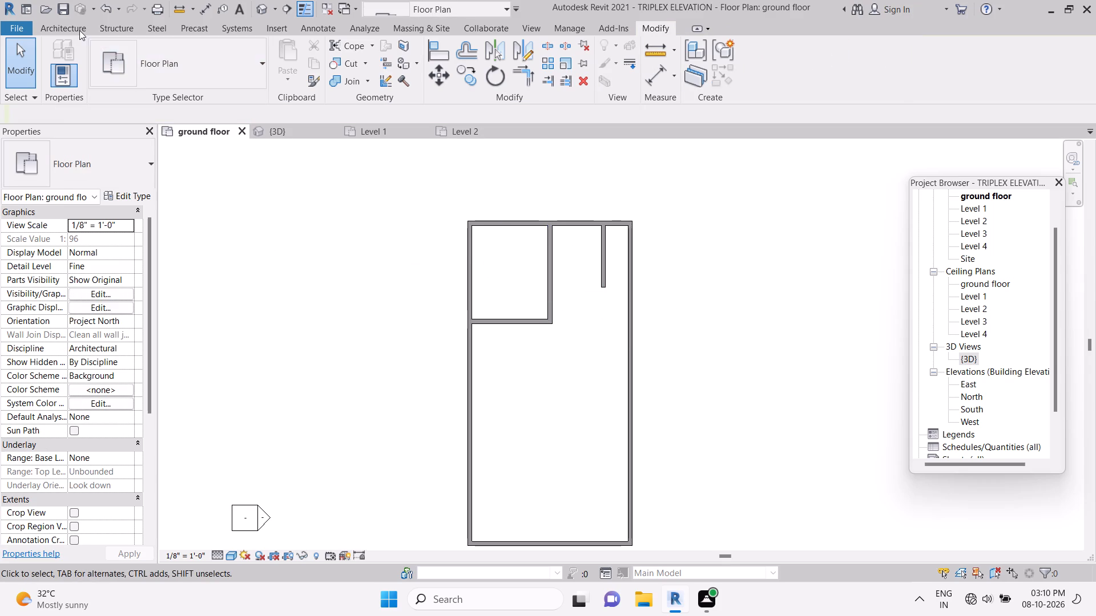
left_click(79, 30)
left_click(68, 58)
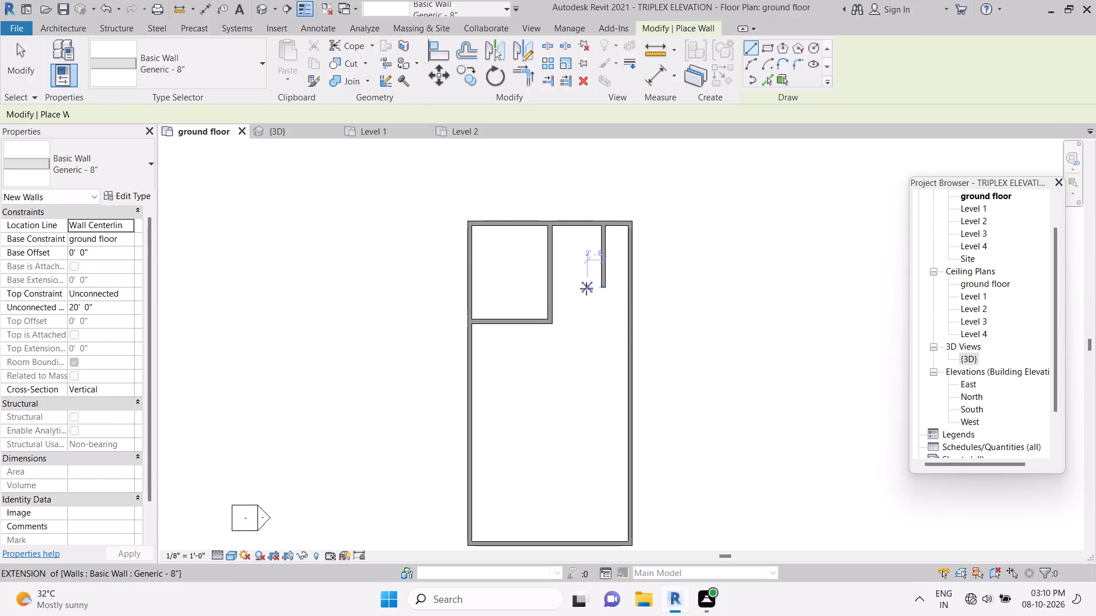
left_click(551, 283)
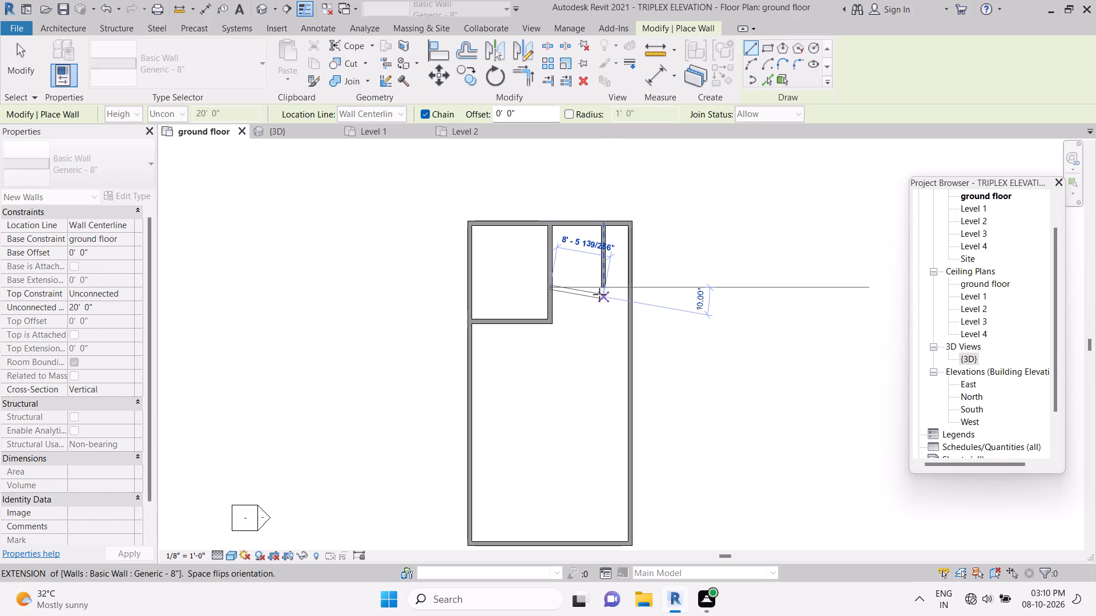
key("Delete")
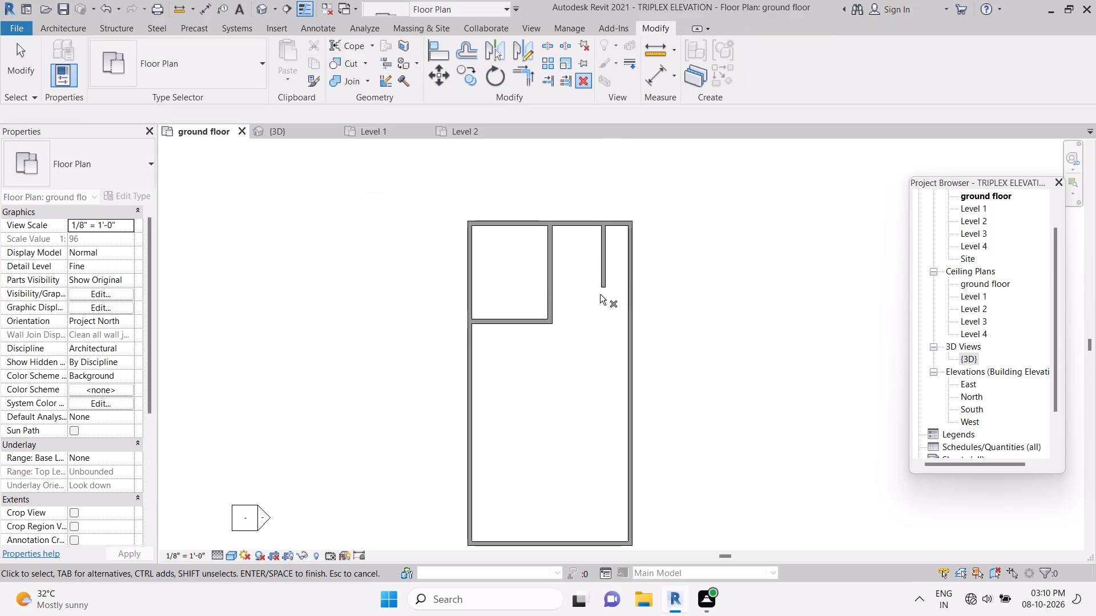
Draw a horizontal Generic - 8" wall between the two vertical interior walls, about 10' 0" below the upper exterior wall, closing the middle room.
left_click(46, 21)
left_click(49, 33)
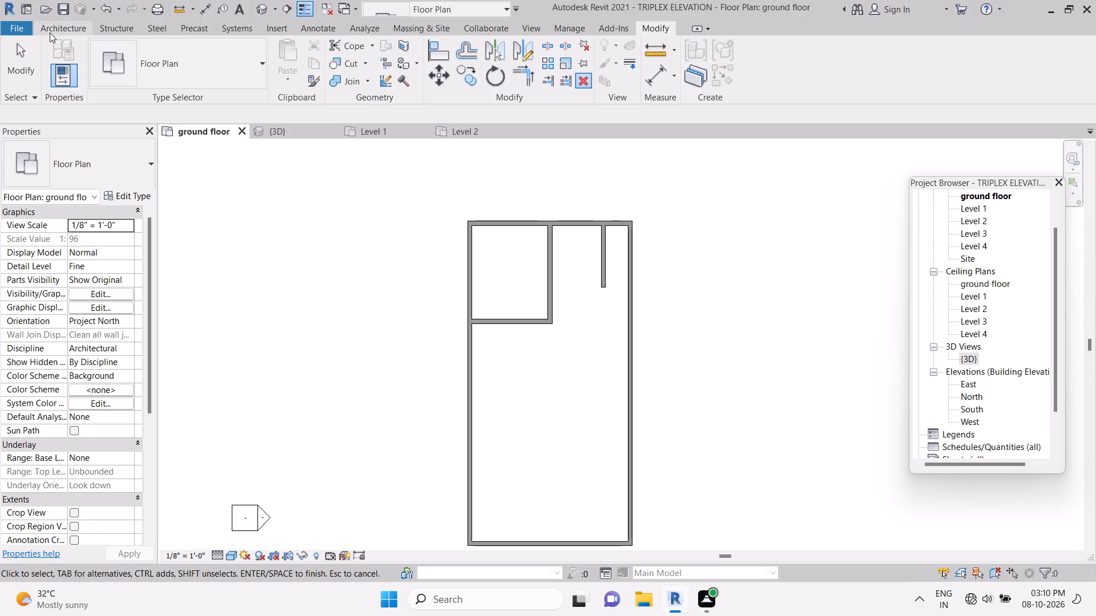
left_click(50, 56)
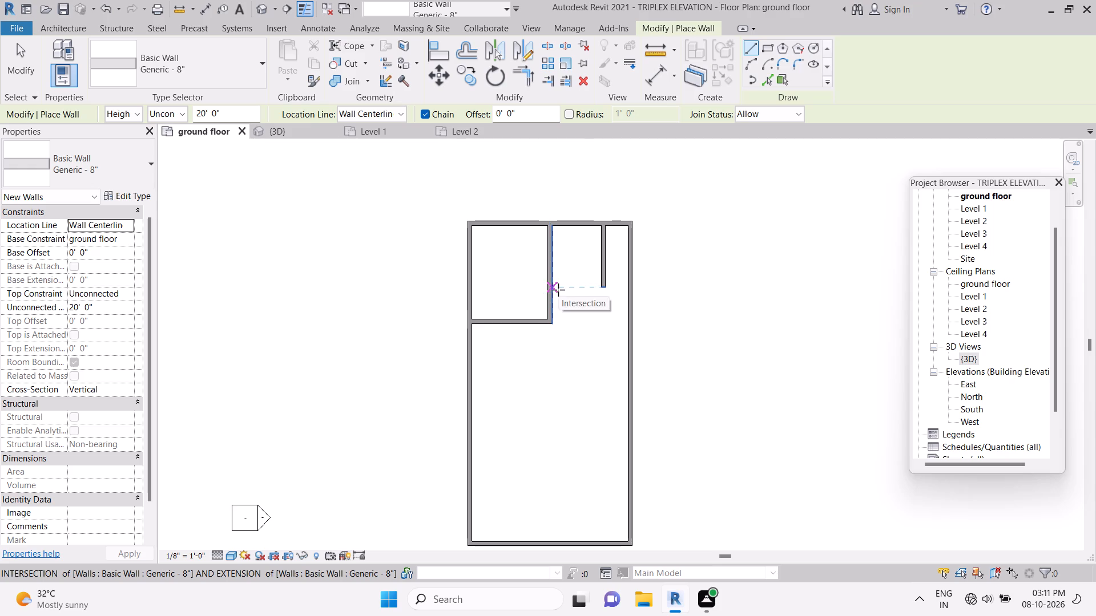
left_click_drag(558, 290, 595, 290)
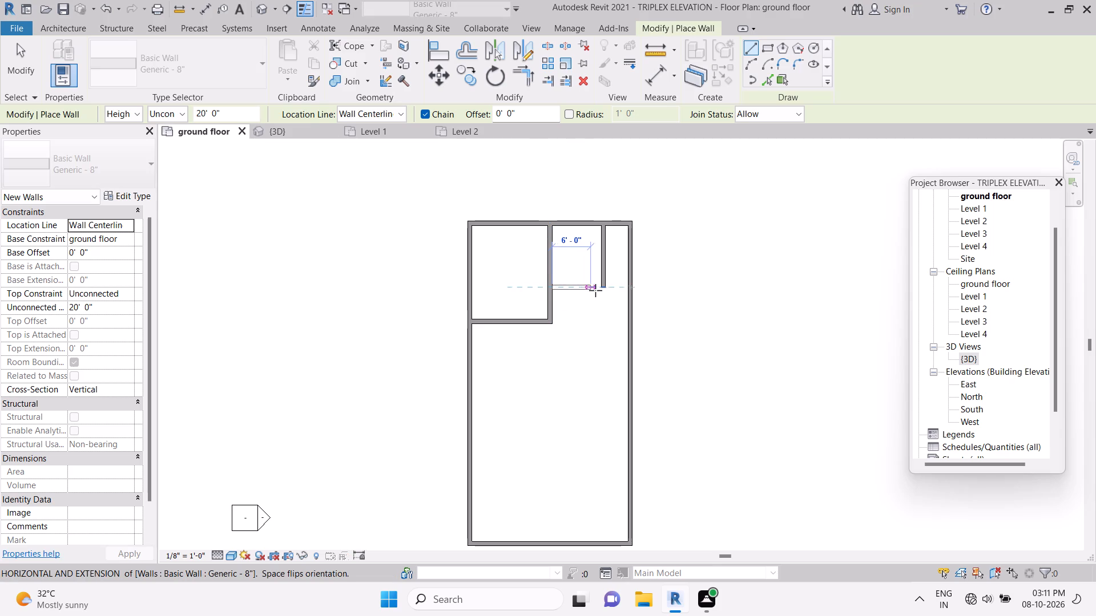
left_click_drag(595, 290, 610, 290)
left_click(610, 290)
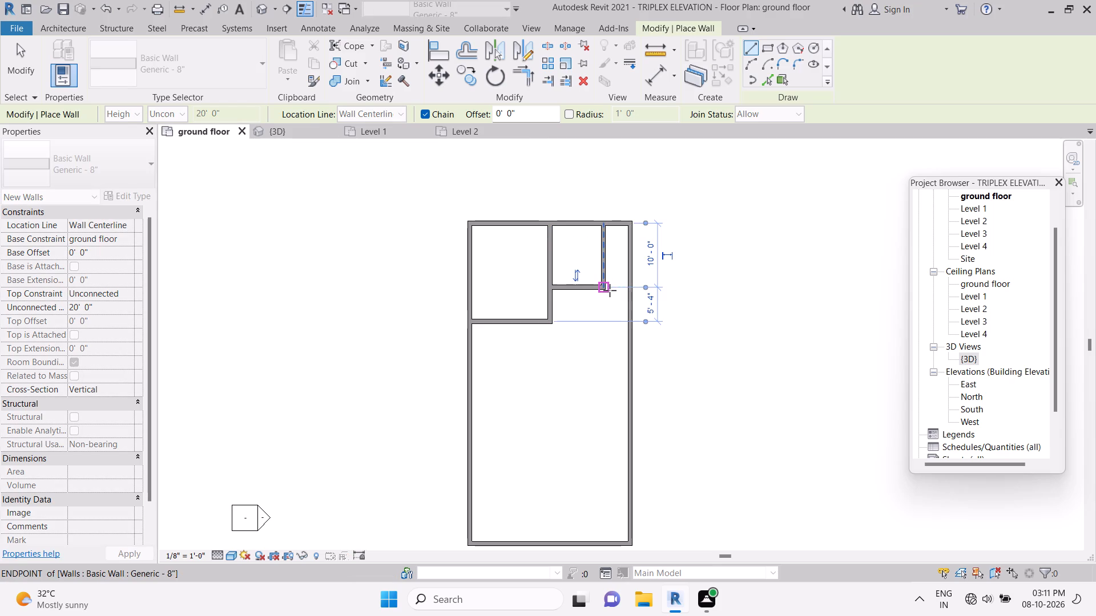
left_click(704, 359)
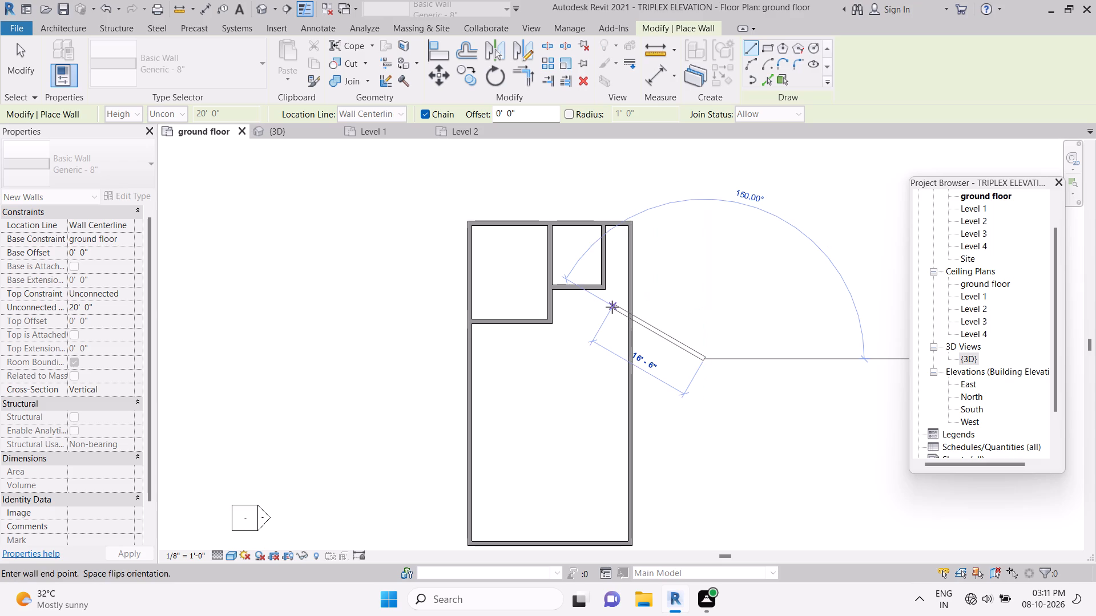
scroll(249, 212, "up", 4)
scroll(249, 212, "down", 4)
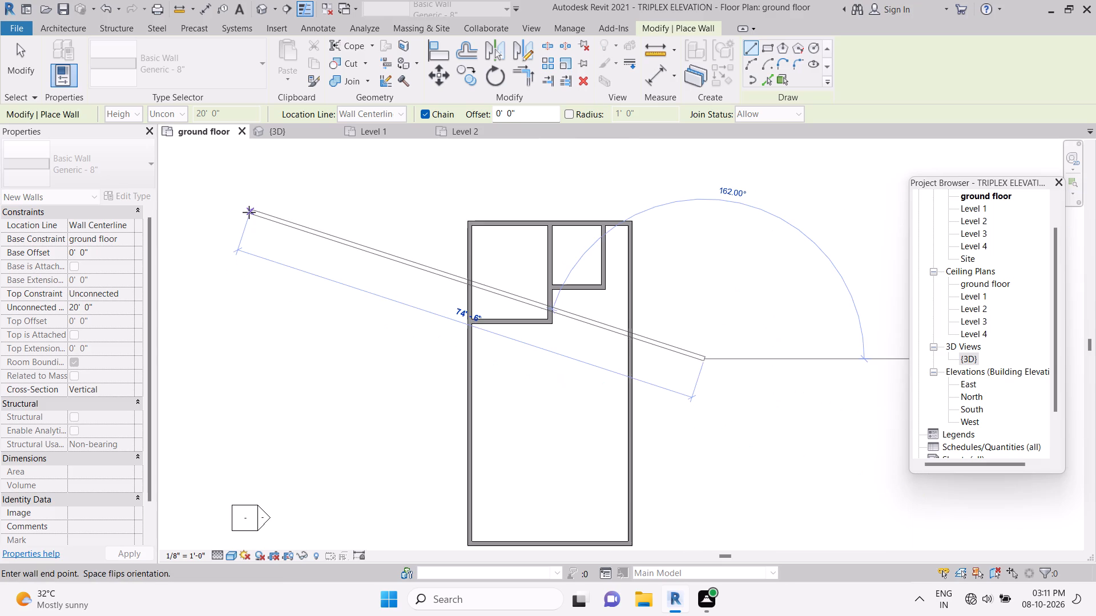
key("Delete")
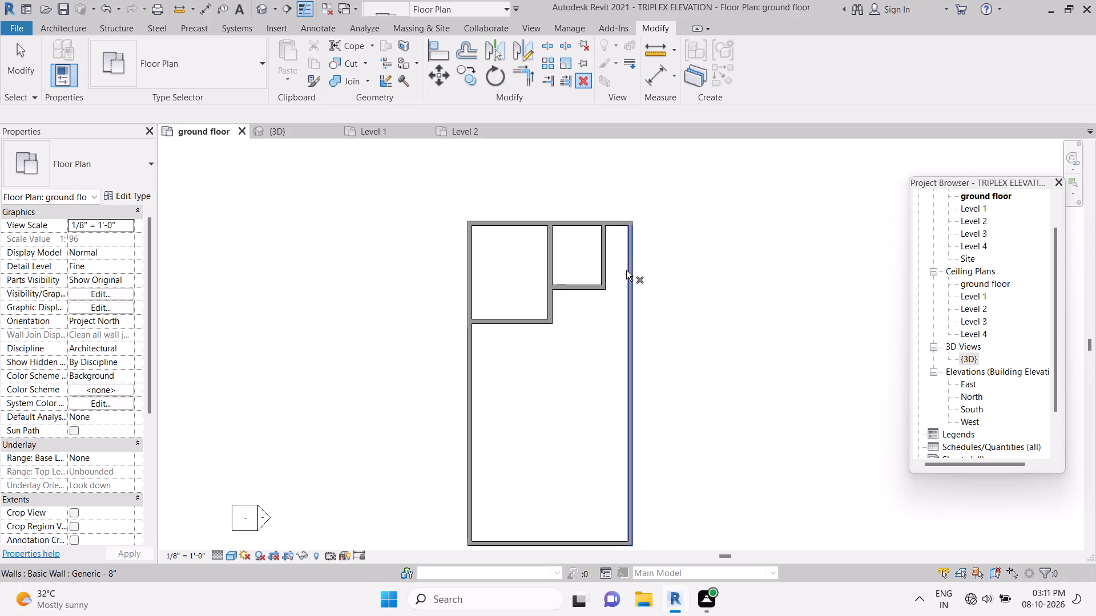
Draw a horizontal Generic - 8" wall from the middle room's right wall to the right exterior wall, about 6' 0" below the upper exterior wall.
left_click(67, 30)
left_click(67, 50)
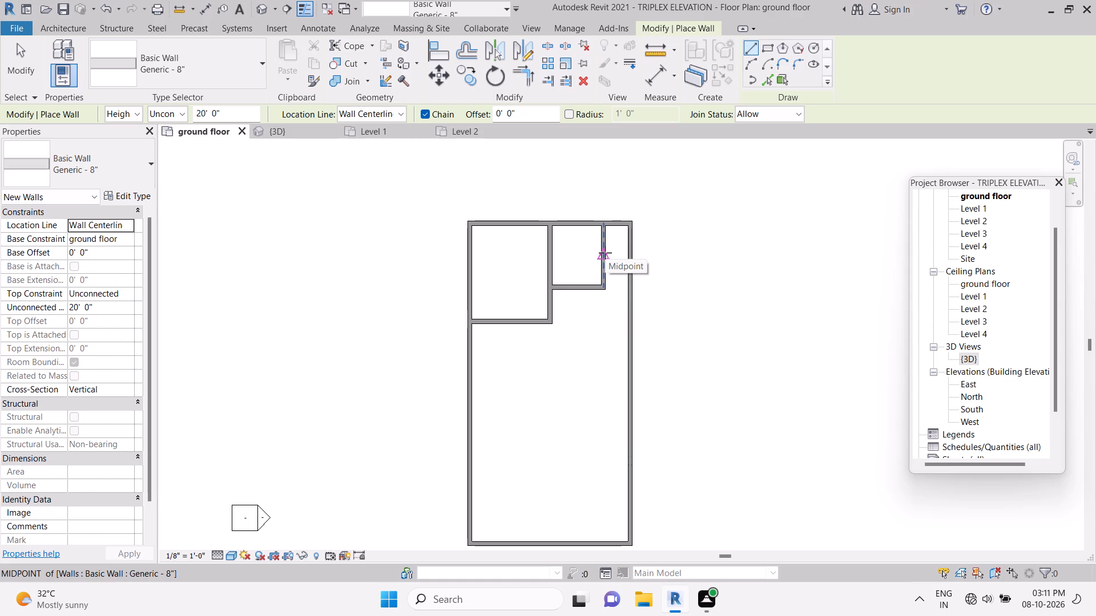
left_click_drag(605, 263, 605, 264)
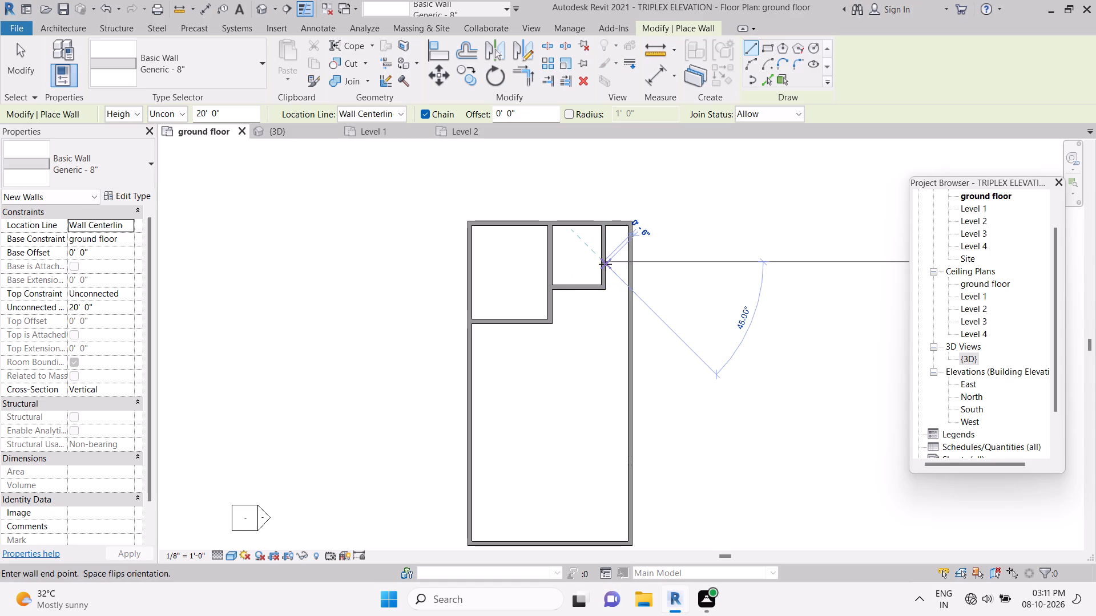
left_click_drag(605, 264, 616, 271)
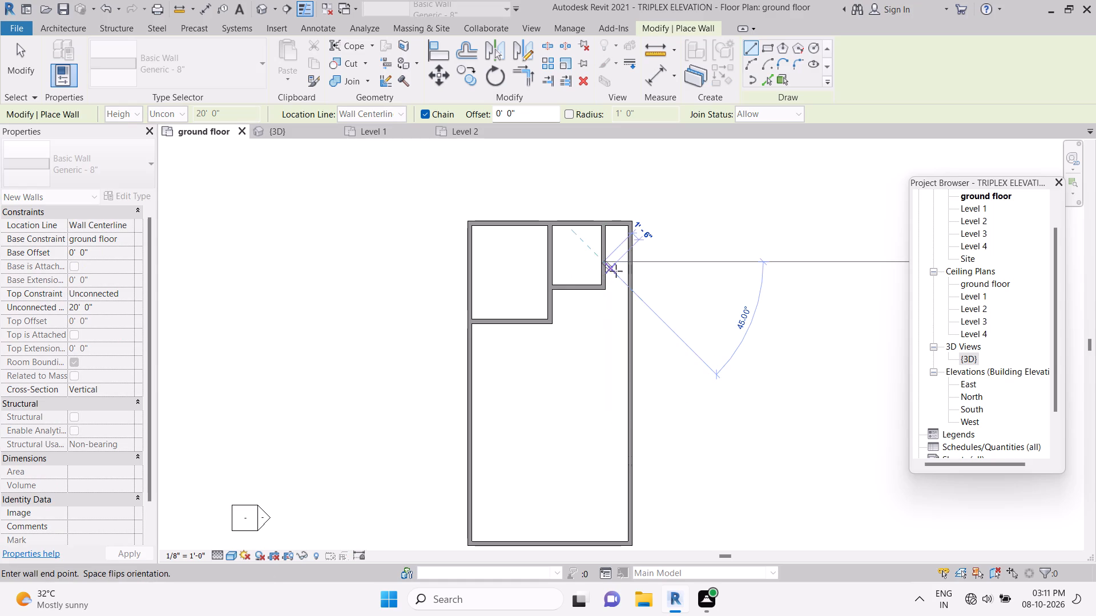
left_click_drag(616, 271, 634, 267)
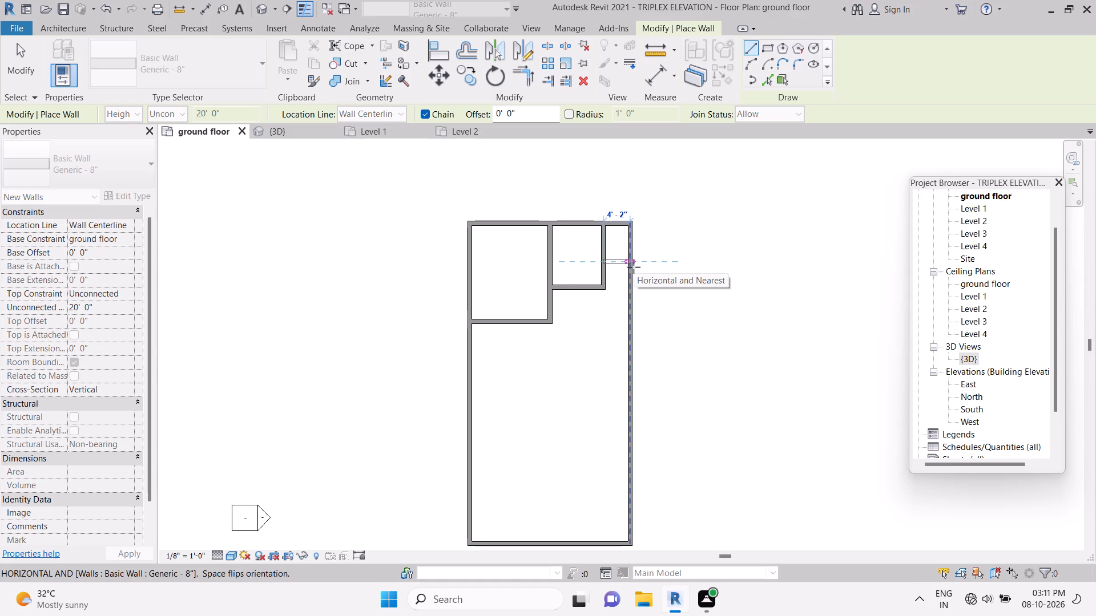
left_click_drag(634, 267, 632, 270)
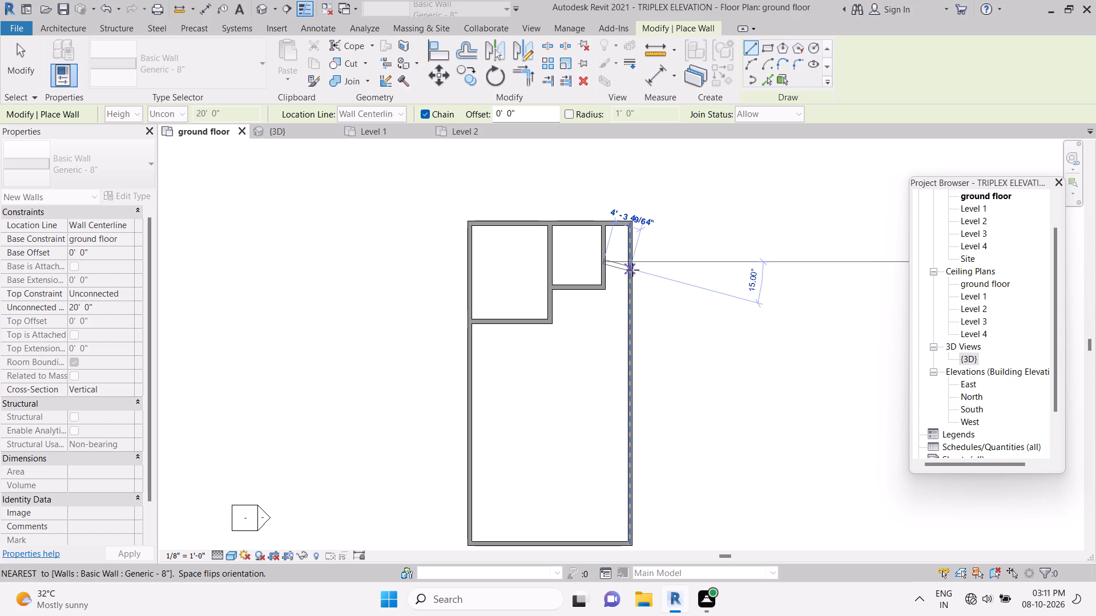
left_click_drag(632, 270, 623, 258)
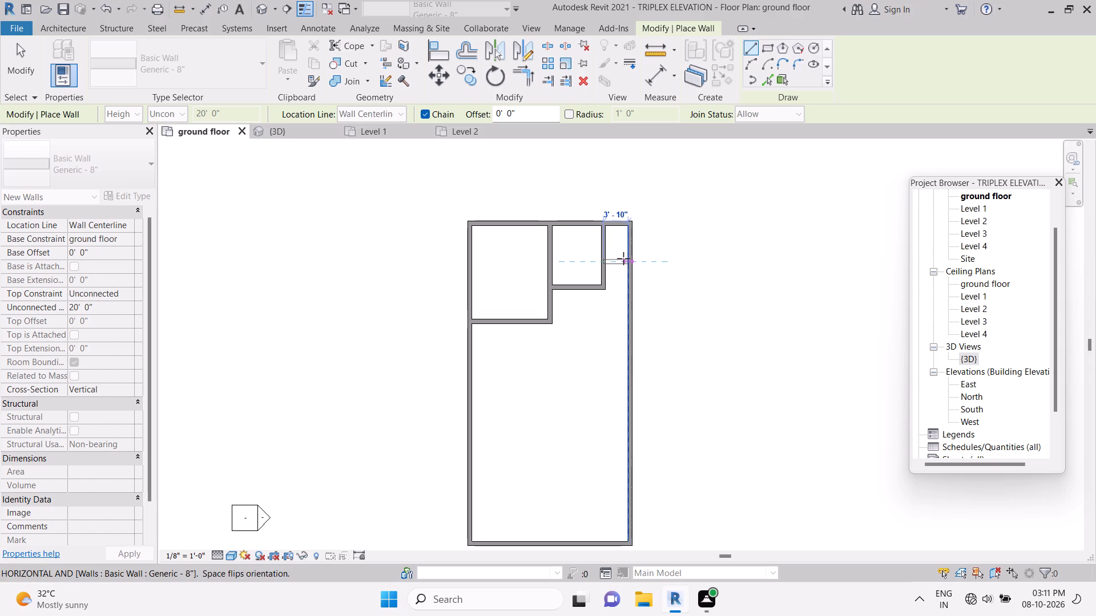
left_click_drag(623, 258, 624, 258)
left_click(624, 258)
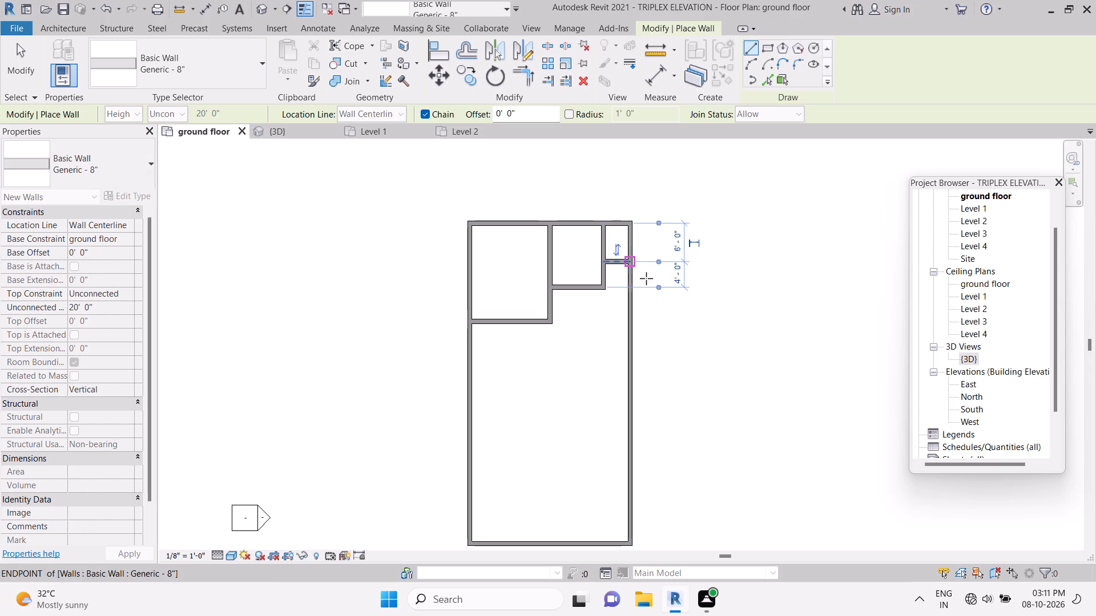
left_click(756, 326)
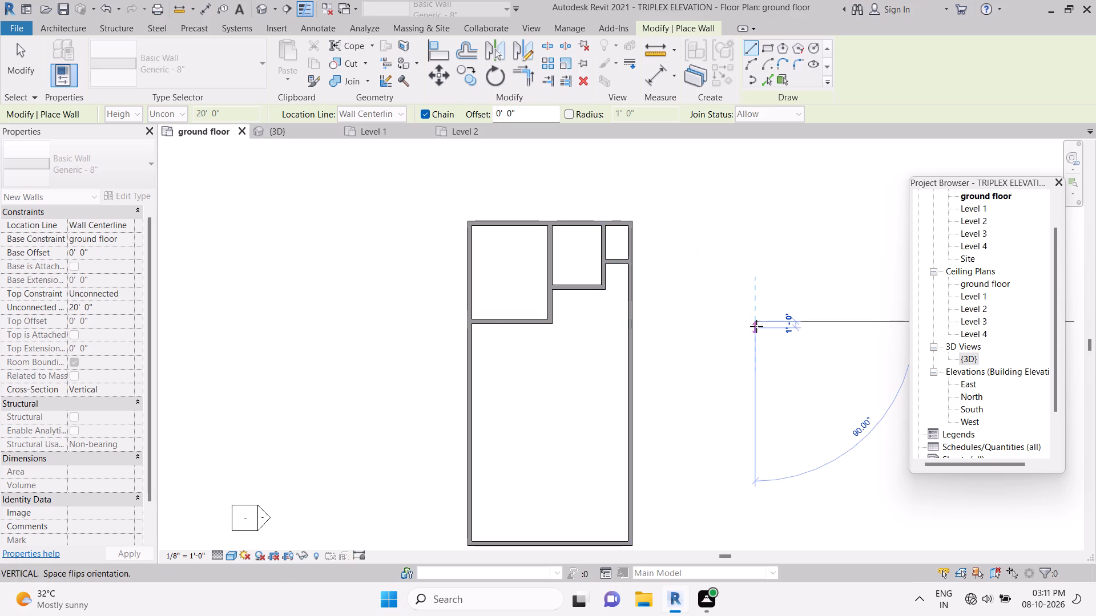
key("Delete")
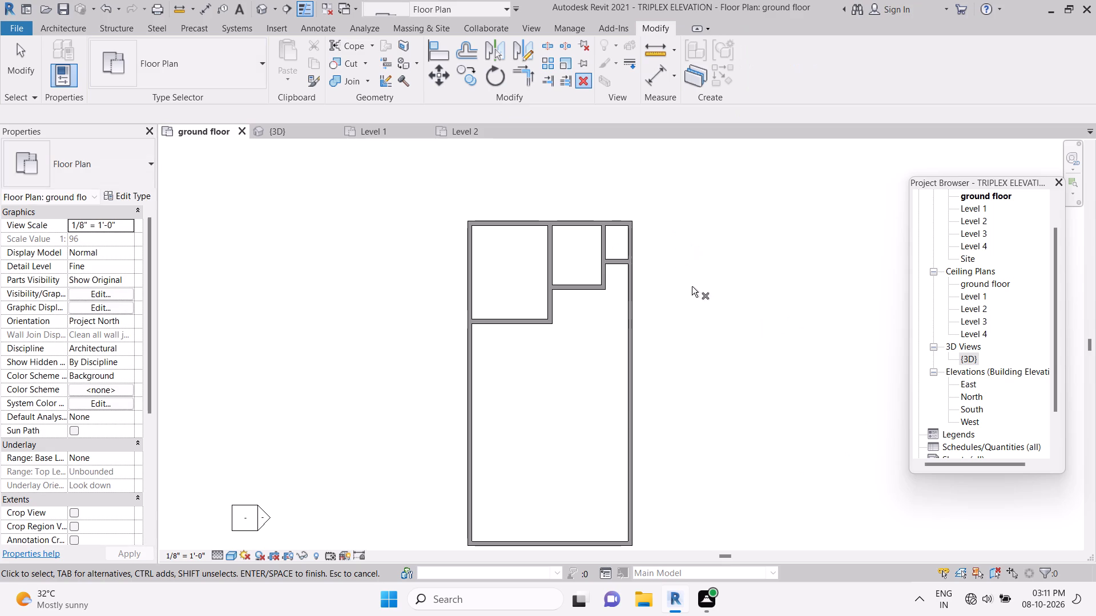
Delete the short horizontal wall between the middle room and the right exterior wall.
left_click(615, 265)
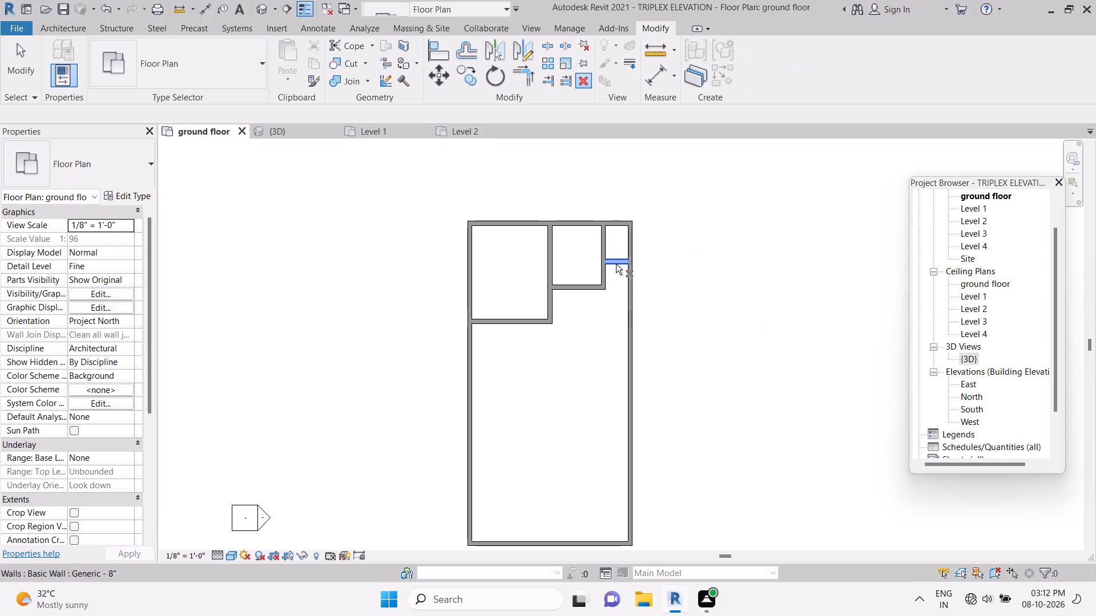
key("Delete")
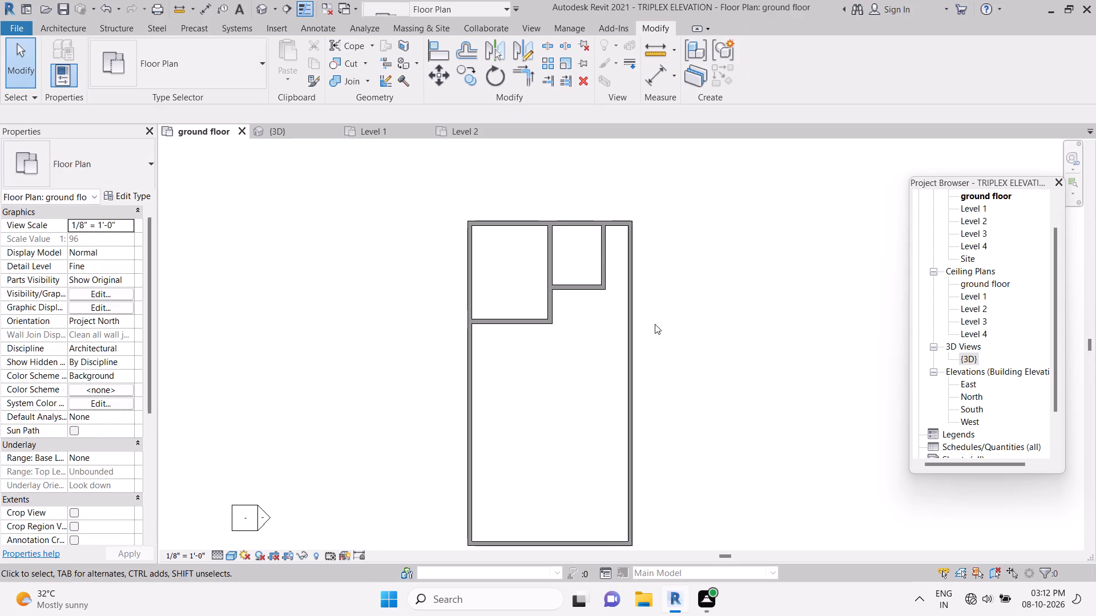
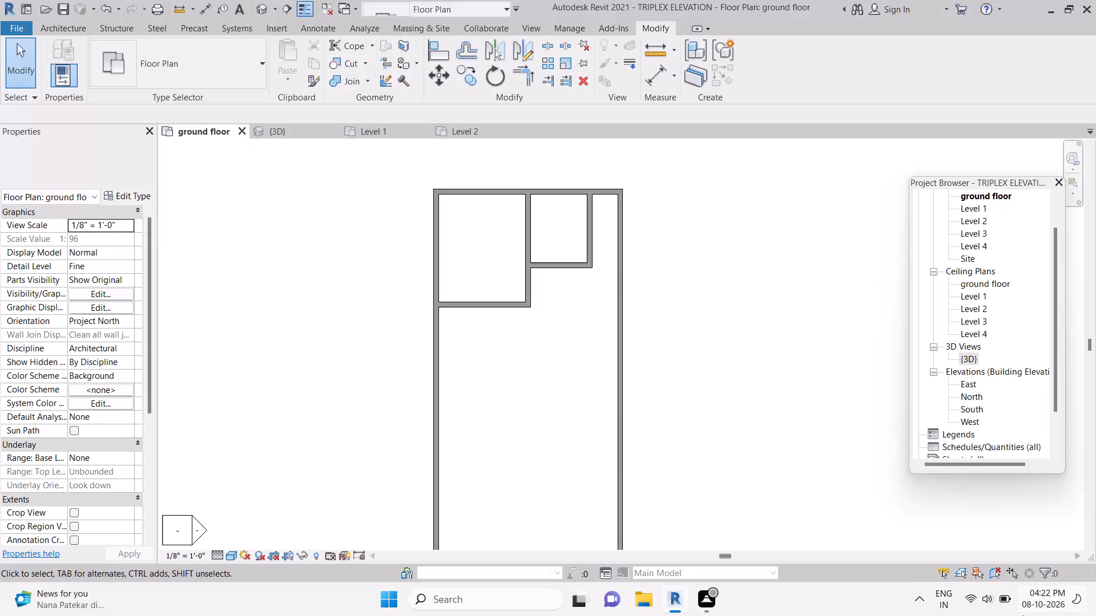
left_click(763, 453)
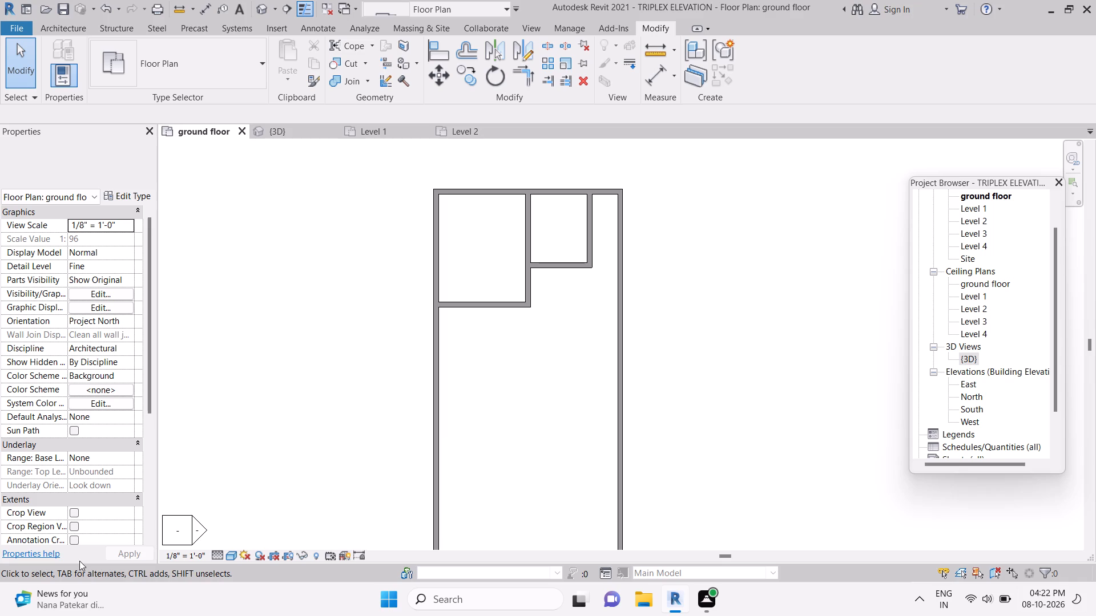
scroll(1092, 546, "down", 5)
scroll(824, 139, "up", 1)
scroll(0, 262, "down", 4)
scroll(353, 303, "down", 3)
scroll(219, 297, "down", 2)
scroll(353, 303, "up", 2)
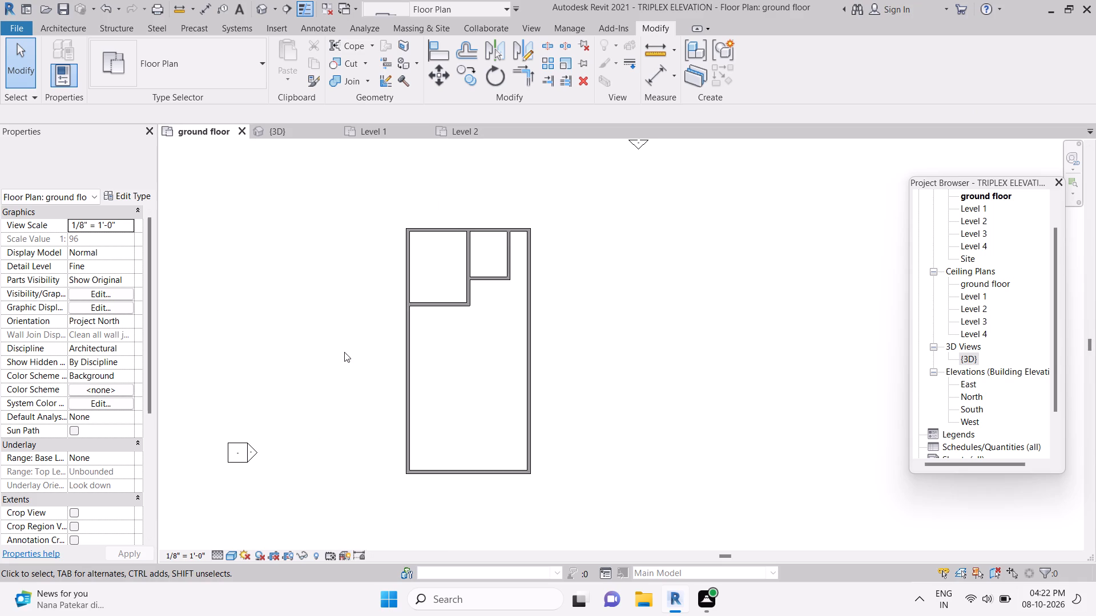
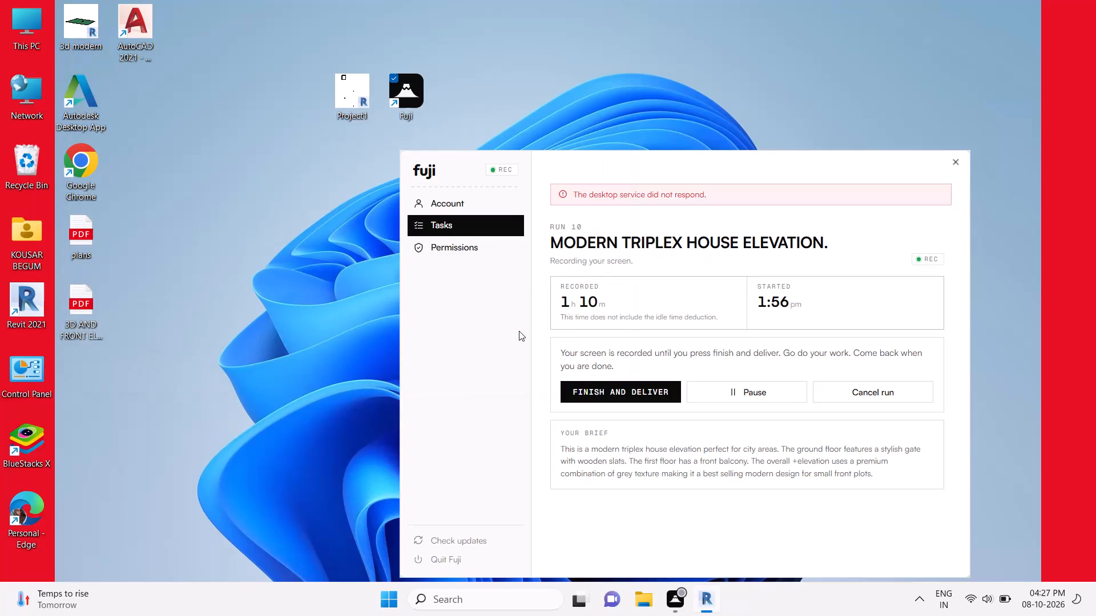
Switch to Revit, where the TRIPLEX ELEVATION ground floor plan is open, and close the program.
scroll(519, 331, "down", 2)
left_click(717, 606)
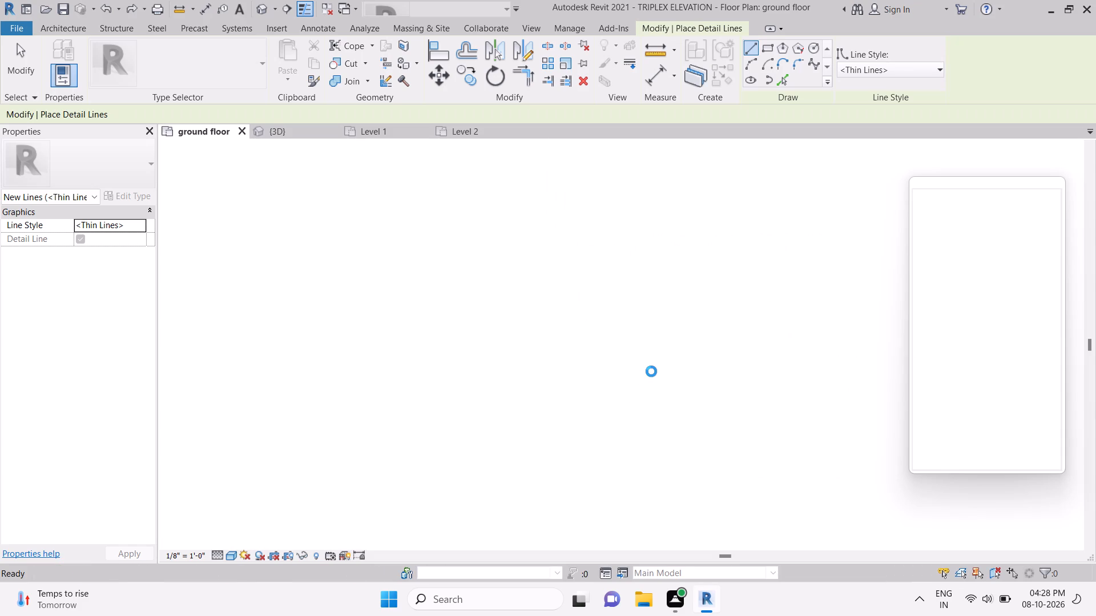
scroll(651, 371, "down", 1)
scroll(651, 371, "up", 3)
left_click(1082, 9)
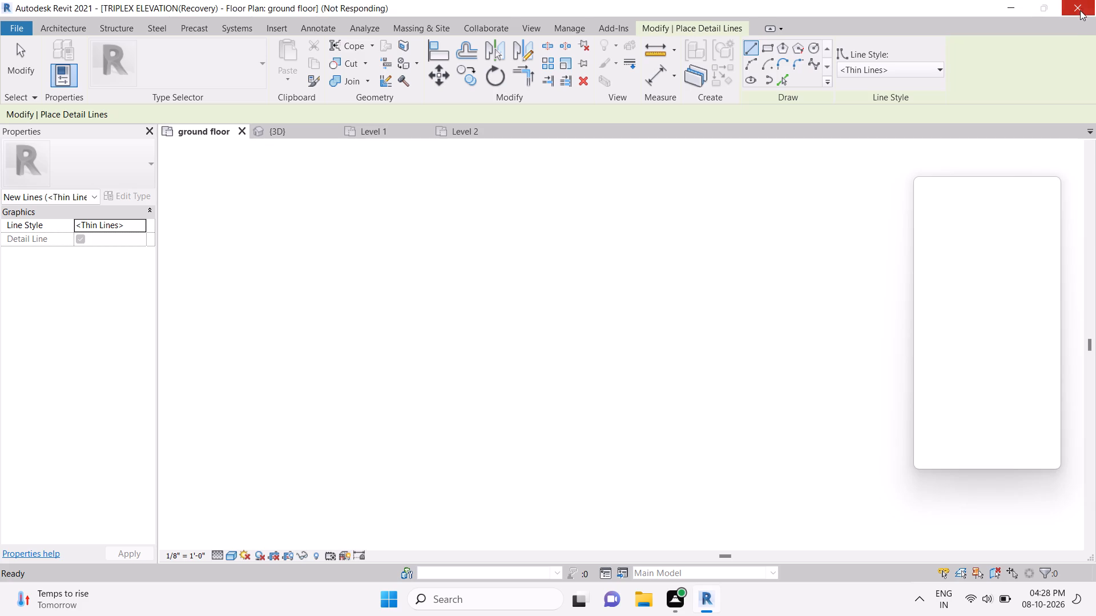
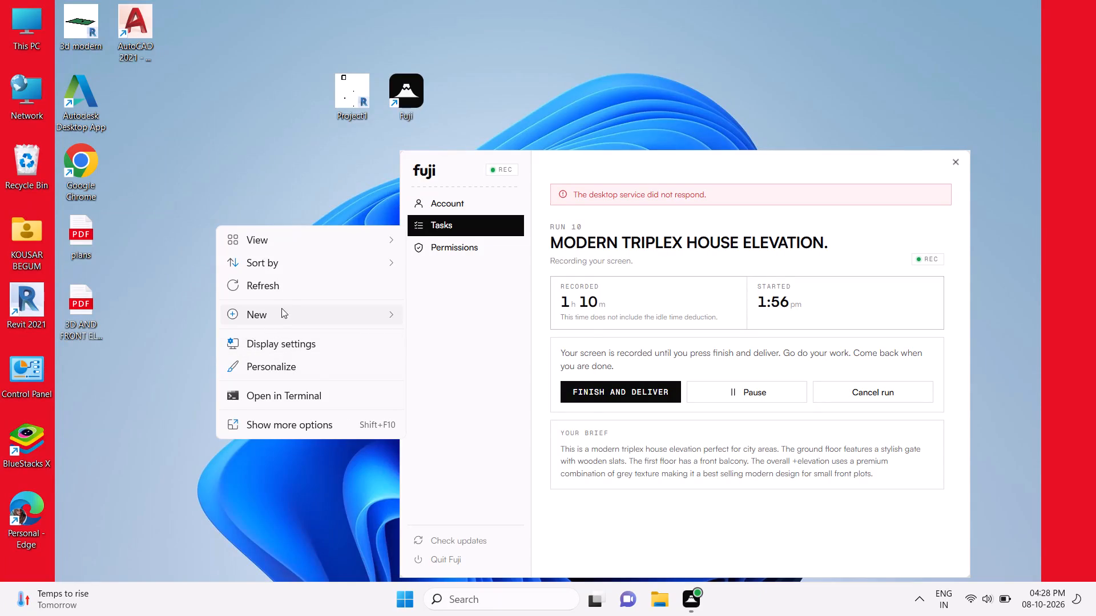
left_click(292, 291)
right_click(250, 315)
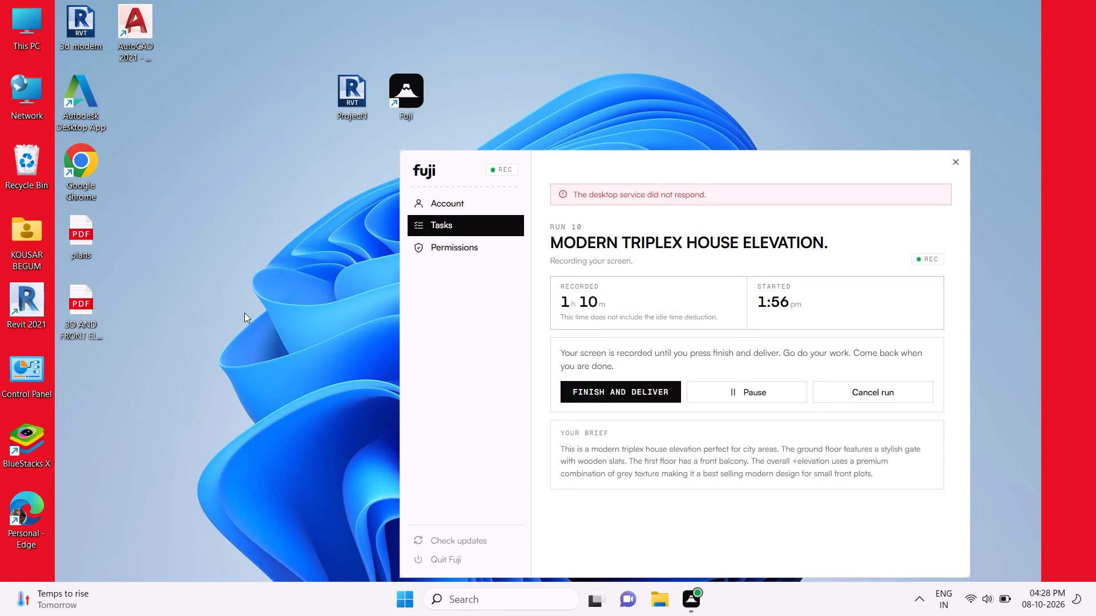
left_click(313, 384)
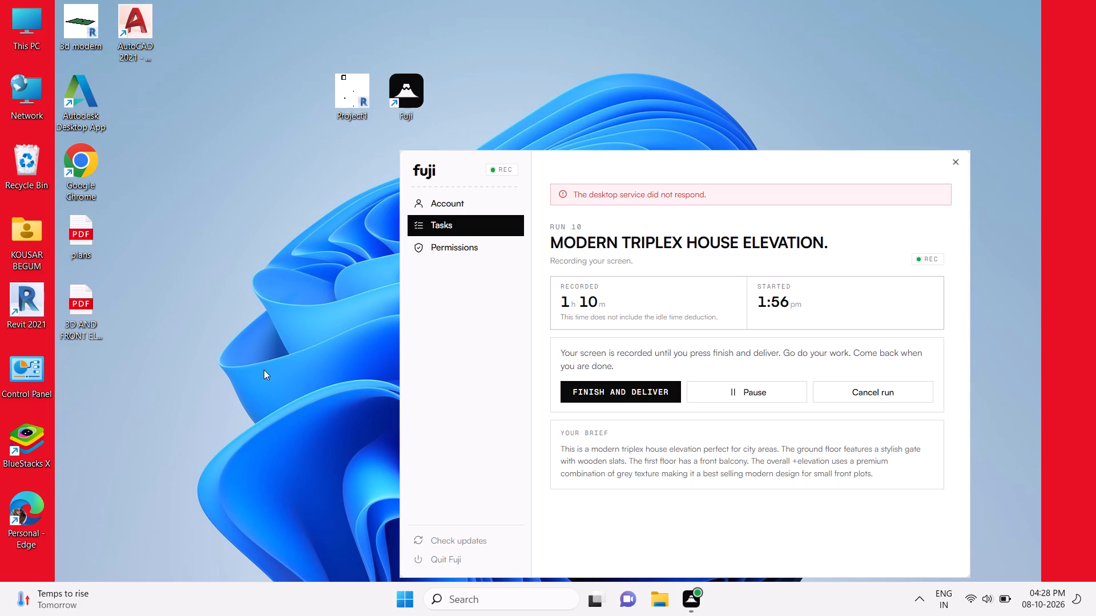
Launch Revit 2021 again from the desktop.
double_click(36, 294)
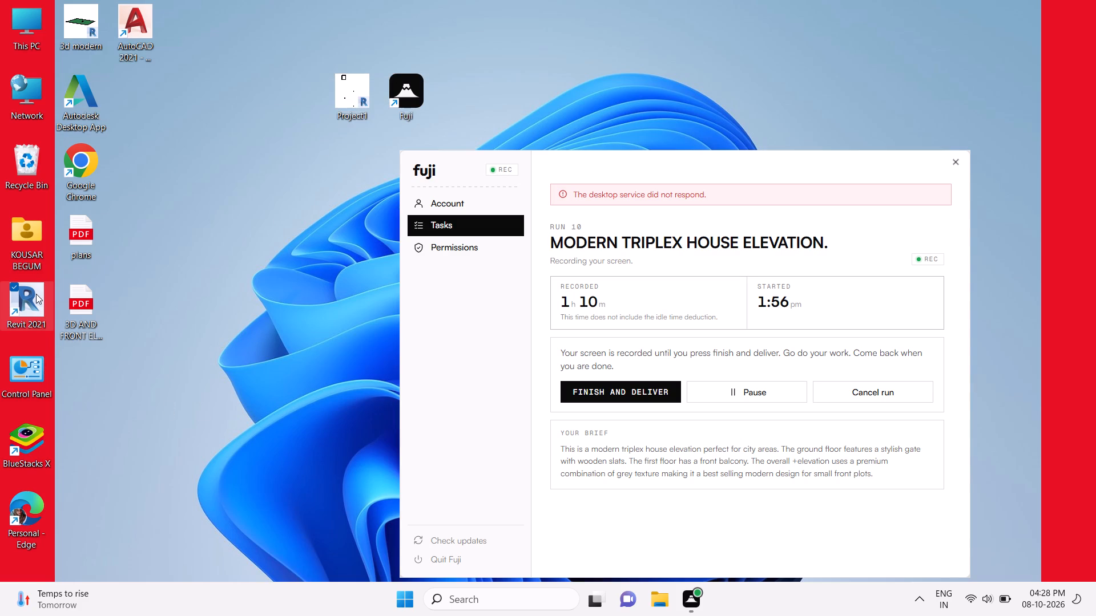
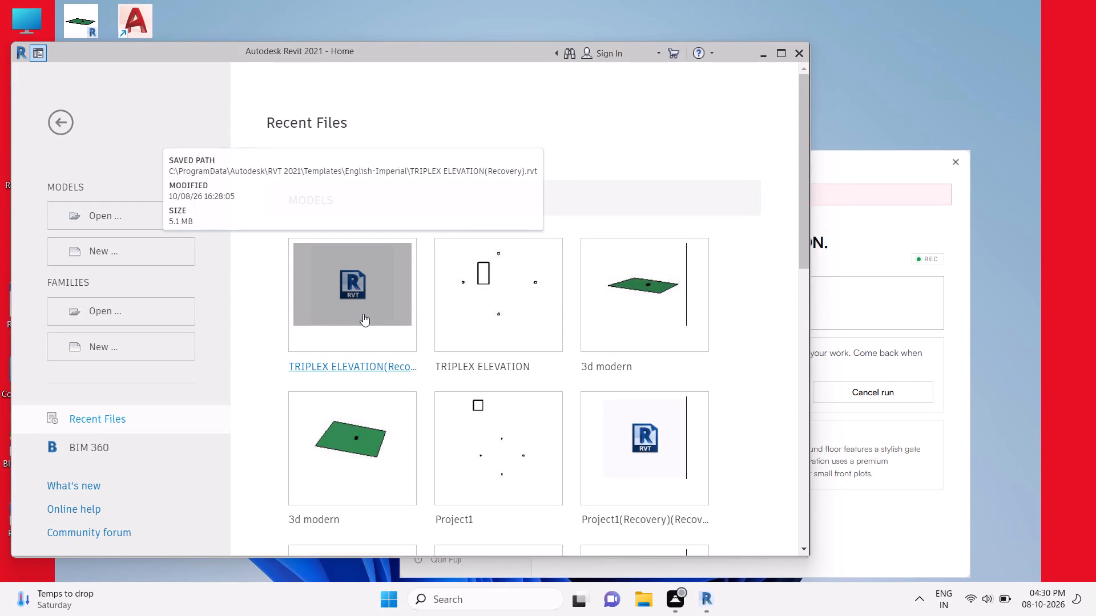
Open the recovered project TRIPLEX ELEVATION(Recovery) from the recent models.
double_click(363, 314)
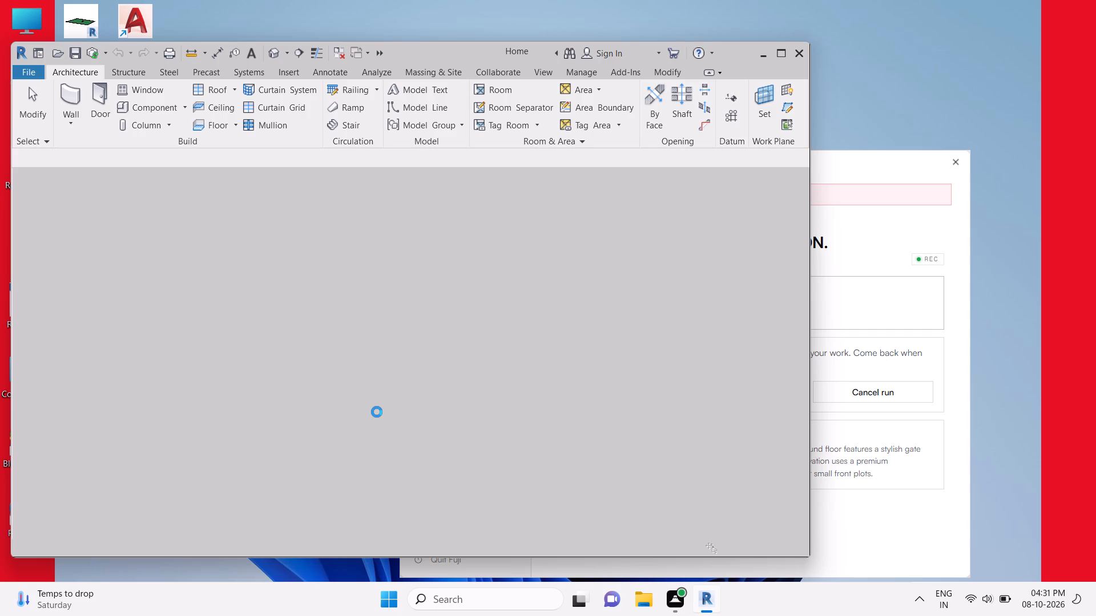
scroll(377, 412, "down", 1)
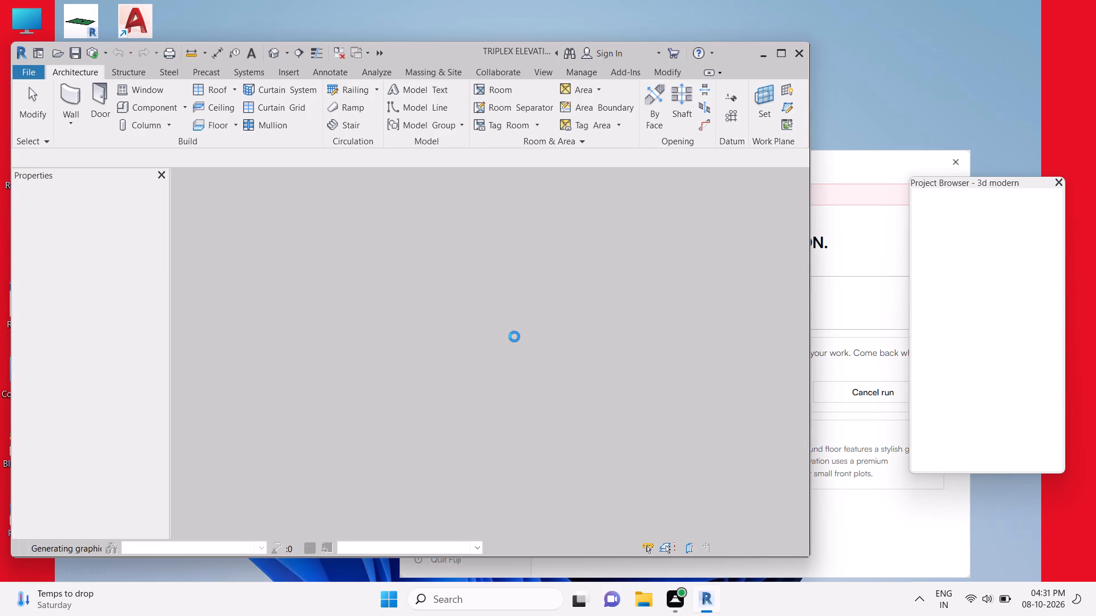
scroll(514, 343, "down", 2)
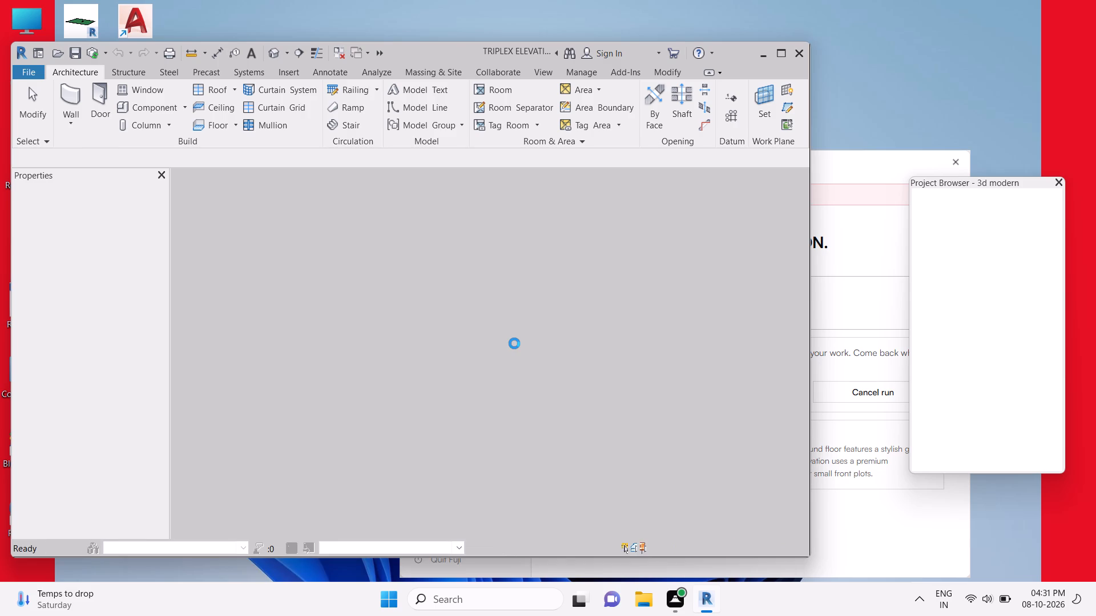
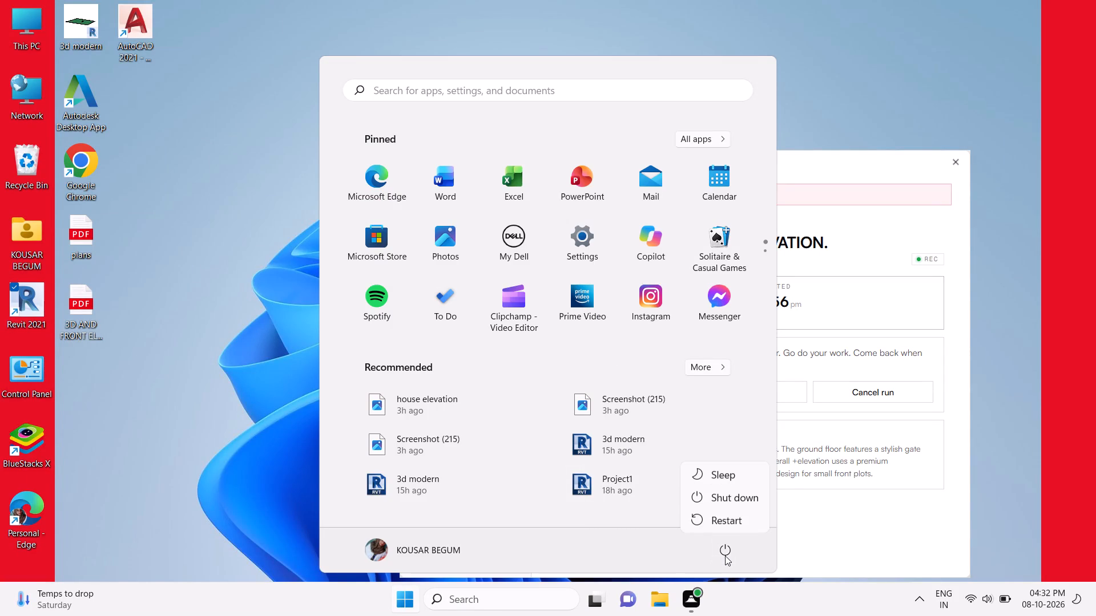
Restart the computer.
left_click(731, 525)
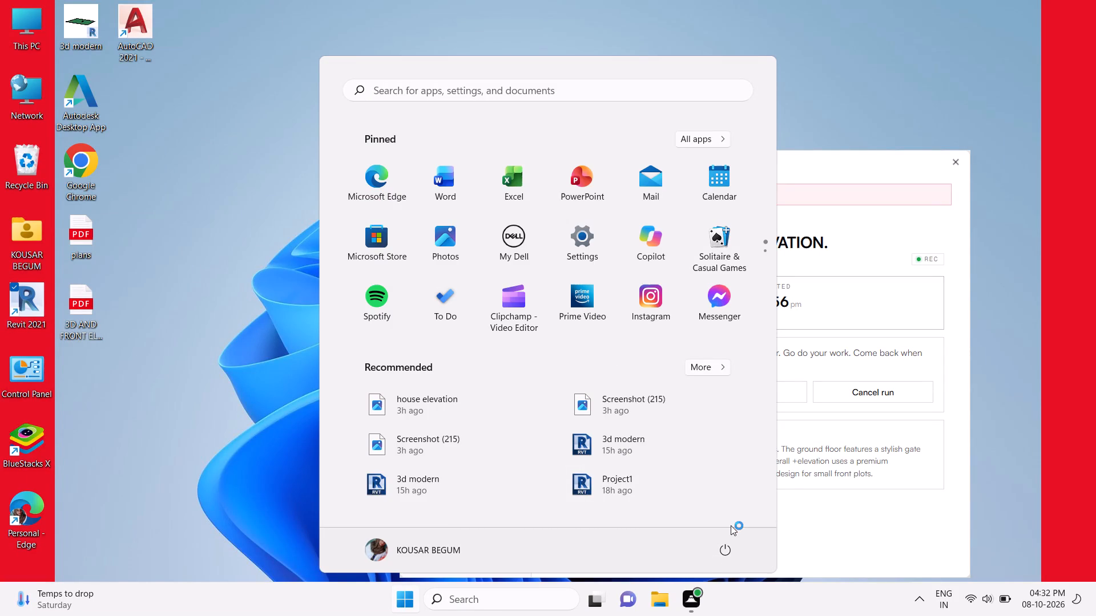
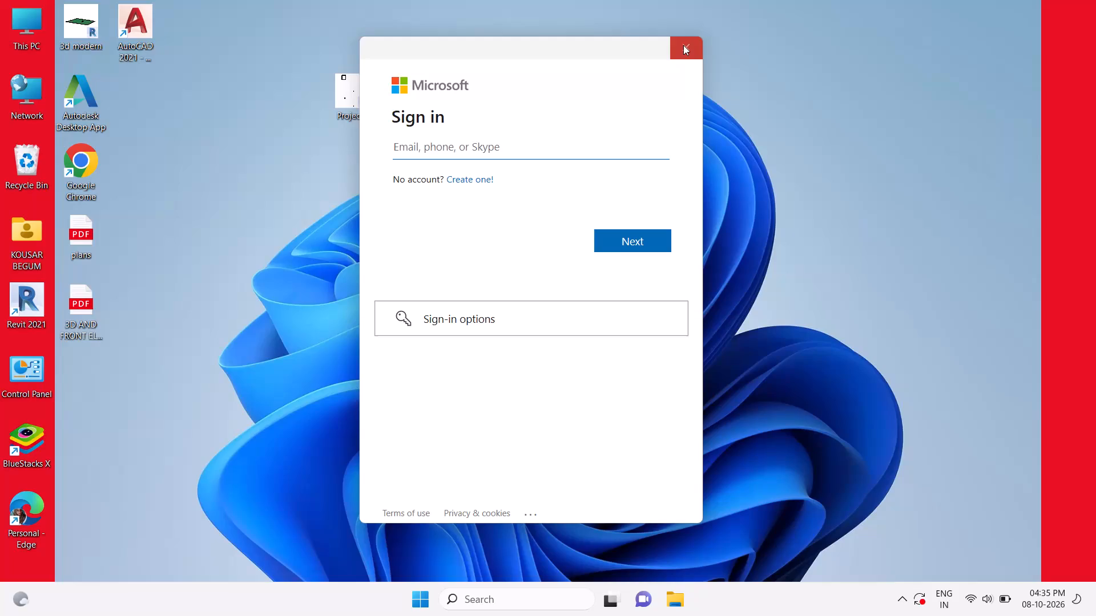
Refresh the desktop.
right_click(624, 348)
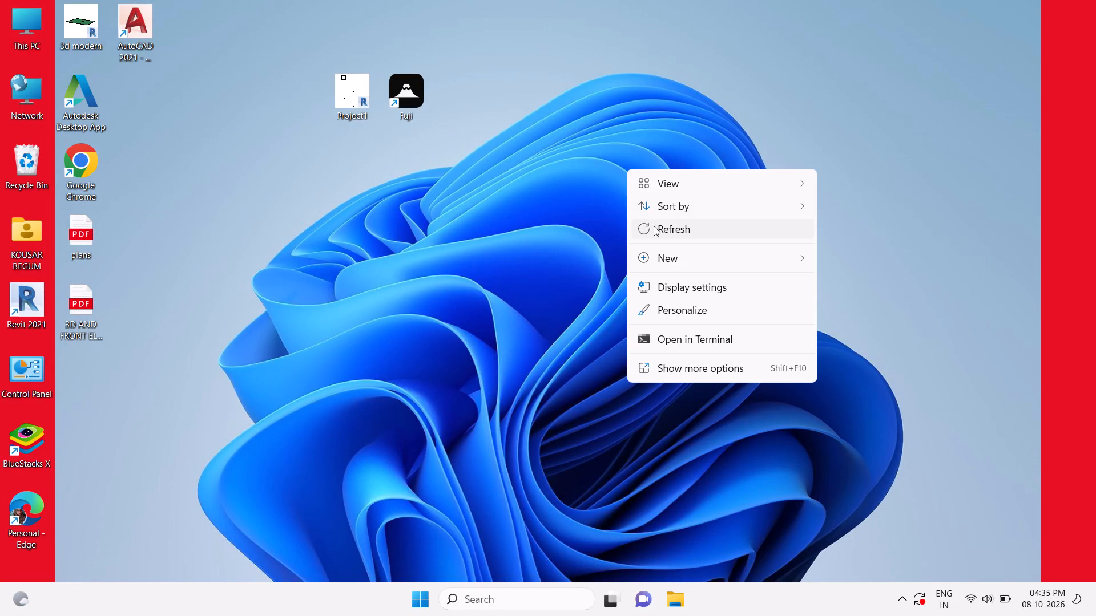
left_click(654, 226)
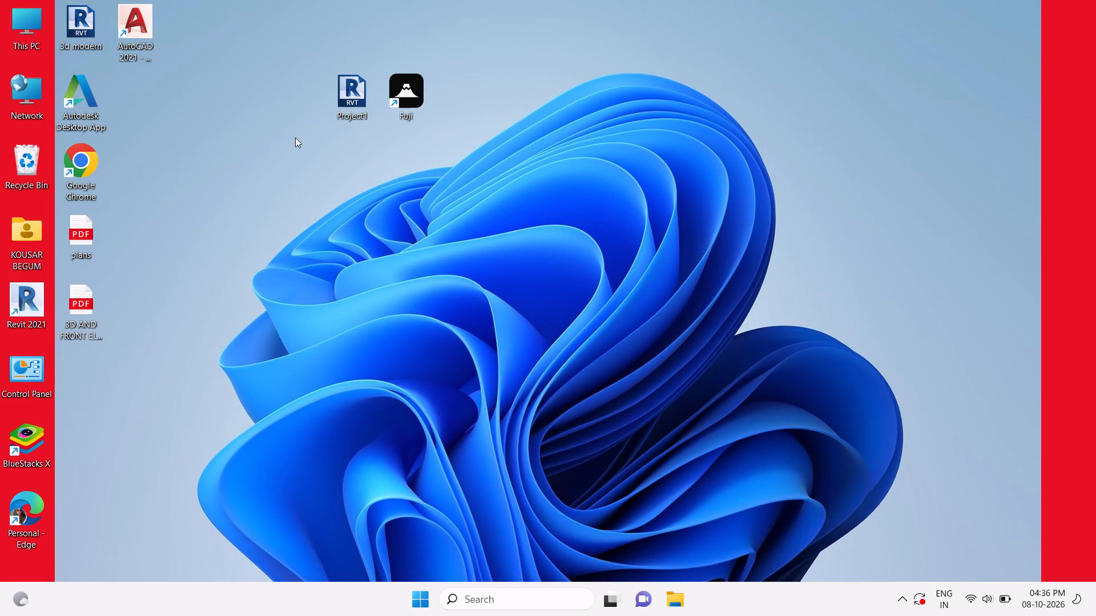
Open the Project1 file from the desktop in Revit 2021 and dismiss the Autodesk notification during startup.
double_click(357, 92)
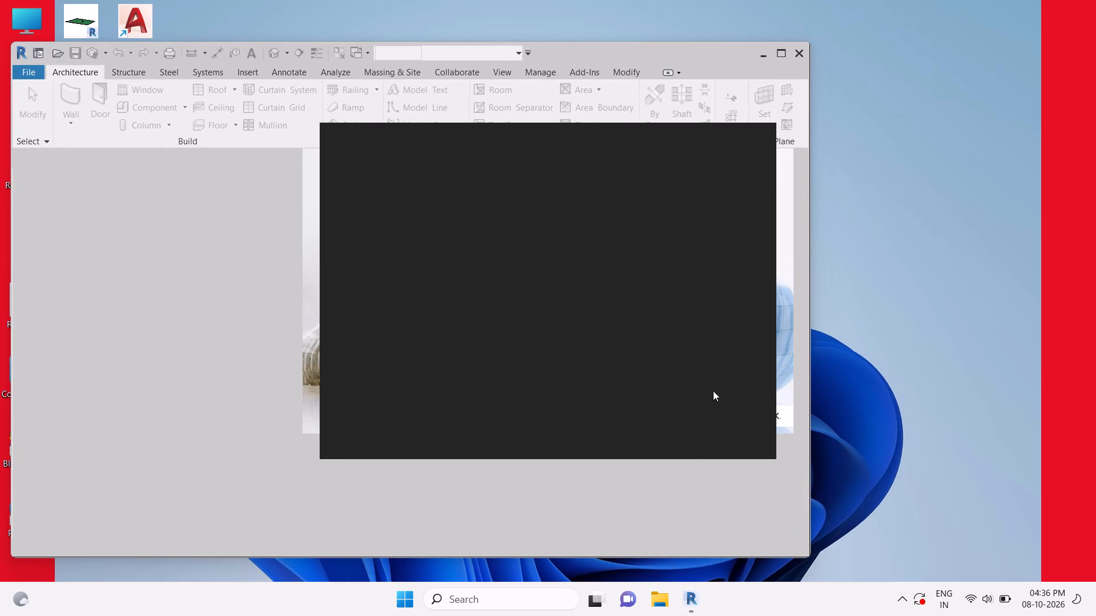
left_click(752, 148)
left_click(752, 140)
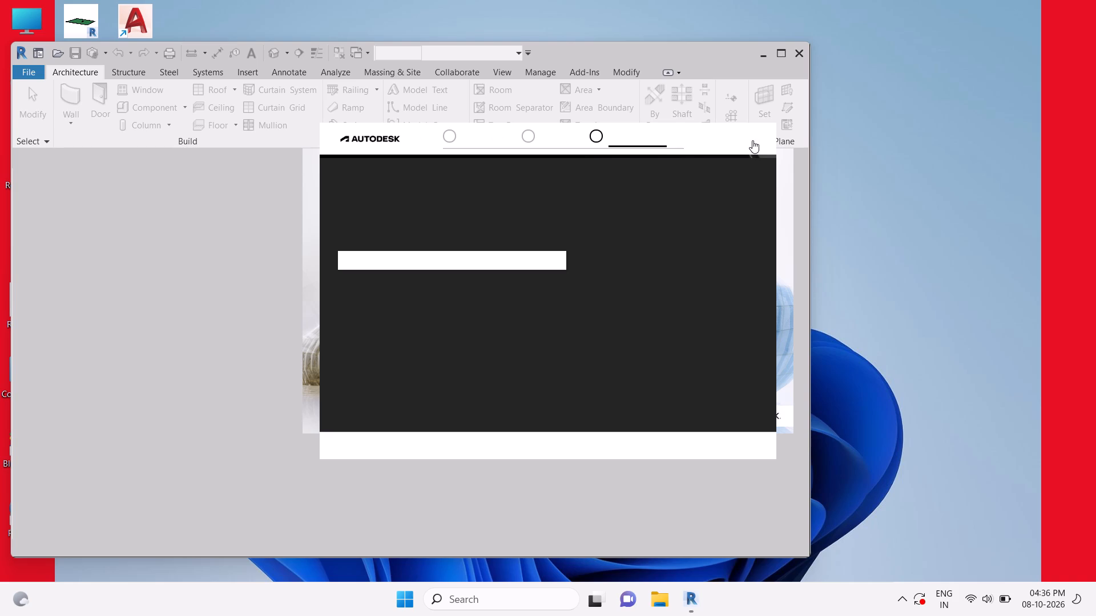
left_click(749, 141)
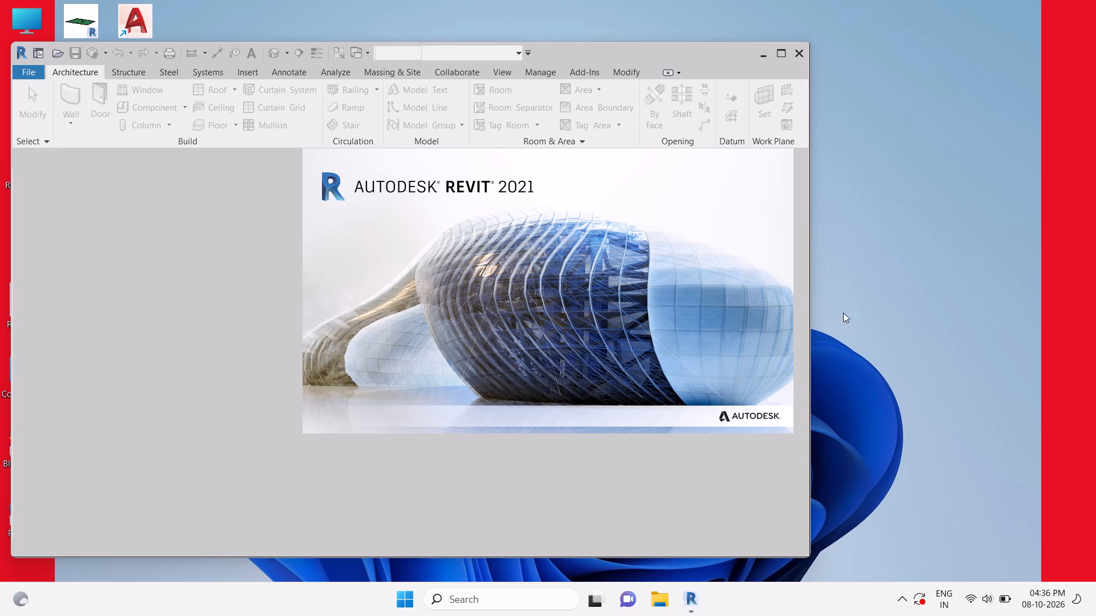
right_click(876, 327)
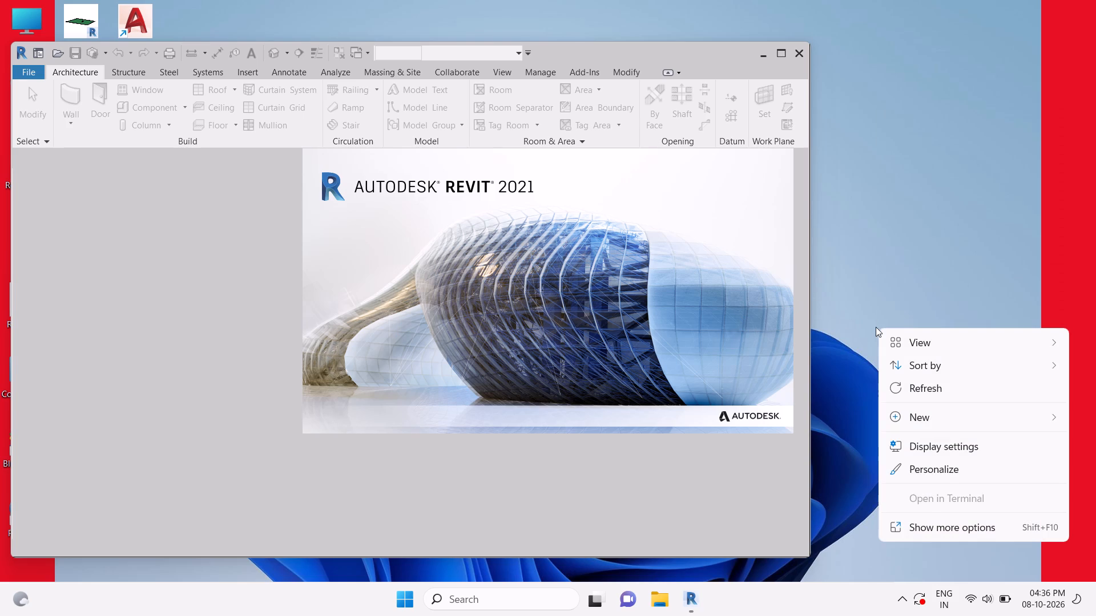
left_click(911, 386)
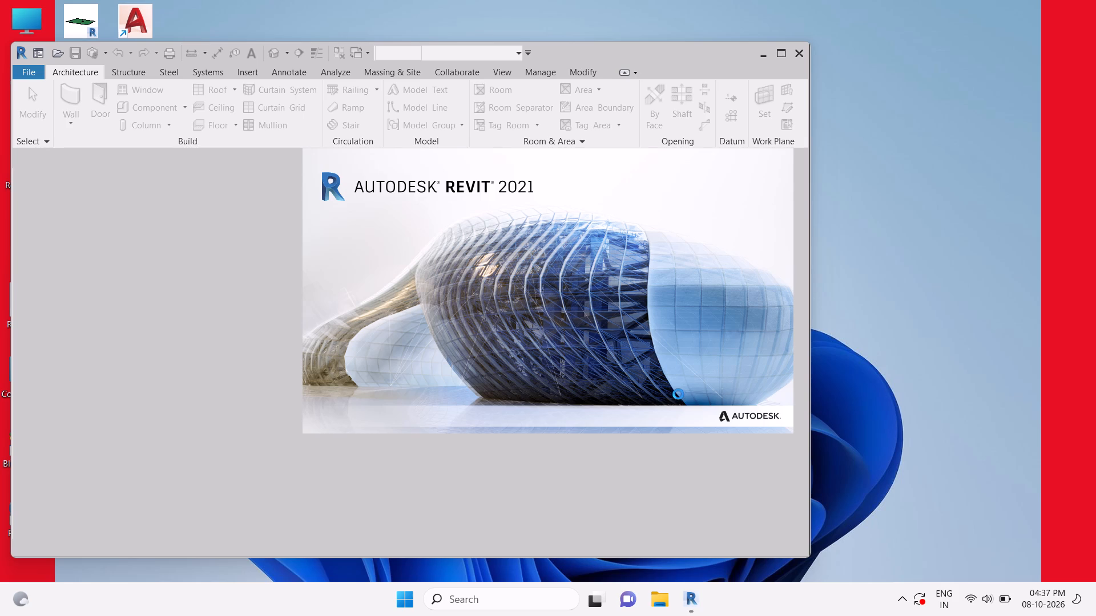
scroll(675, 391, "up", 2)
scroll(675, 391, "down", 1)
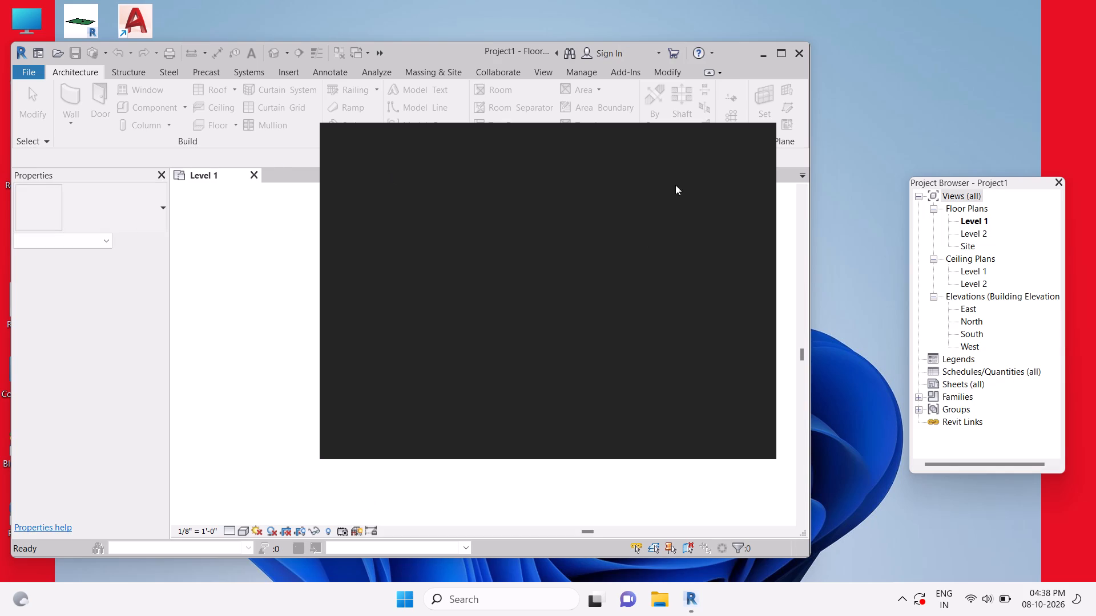
Dismiss the Autodesk genuine notification card covering the Level 1 floor plan of Project1.
left_click(752, 148)
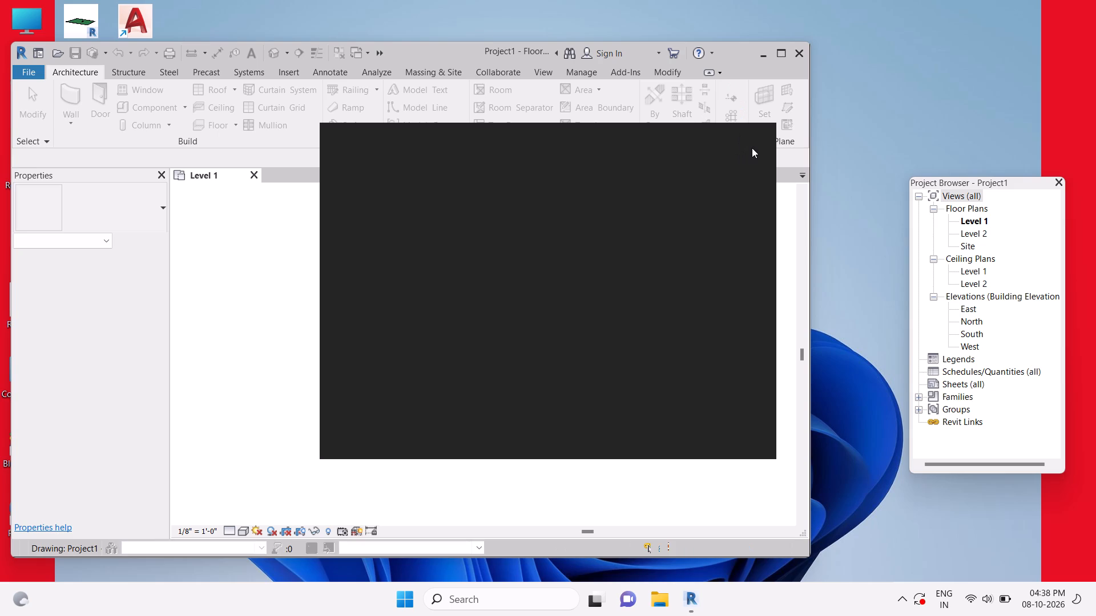
left_click(752, 139)
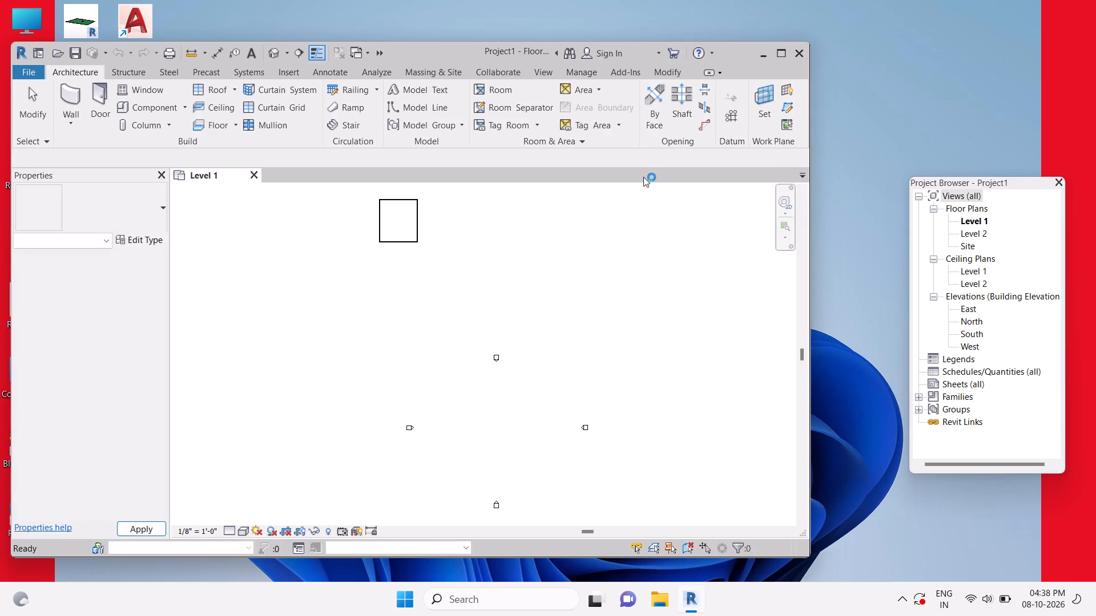
scroll(397, 243, "up", 2)
scroll(397, 243, "down", 1)
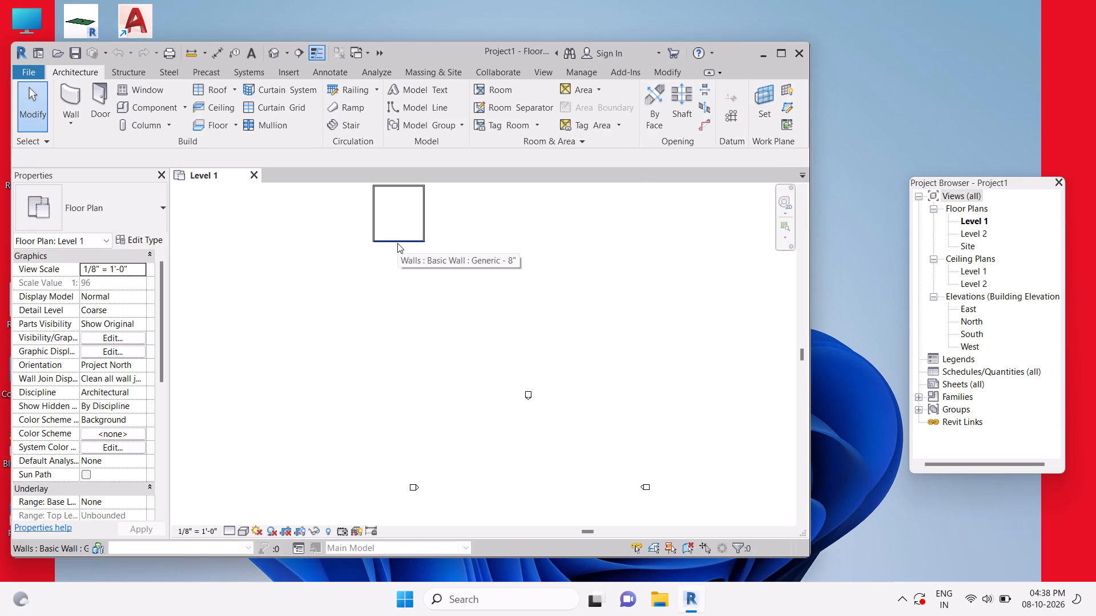
scroll(397, 243, "down", 3)
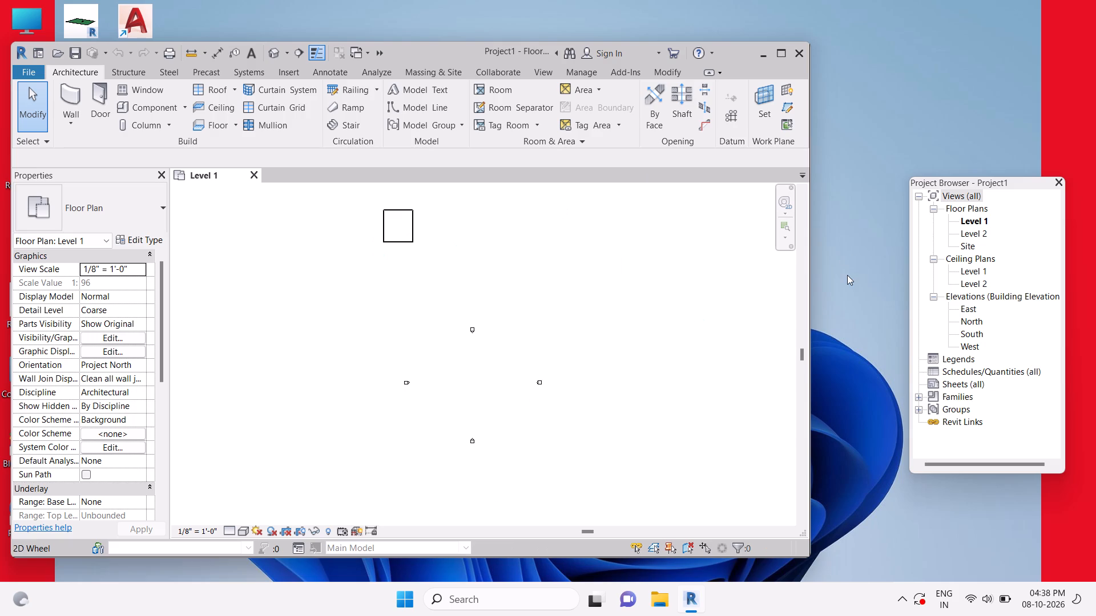
Open the recent document TRIPLEX ELEVATION(Recovery).rvt.
left_click(22, 68)
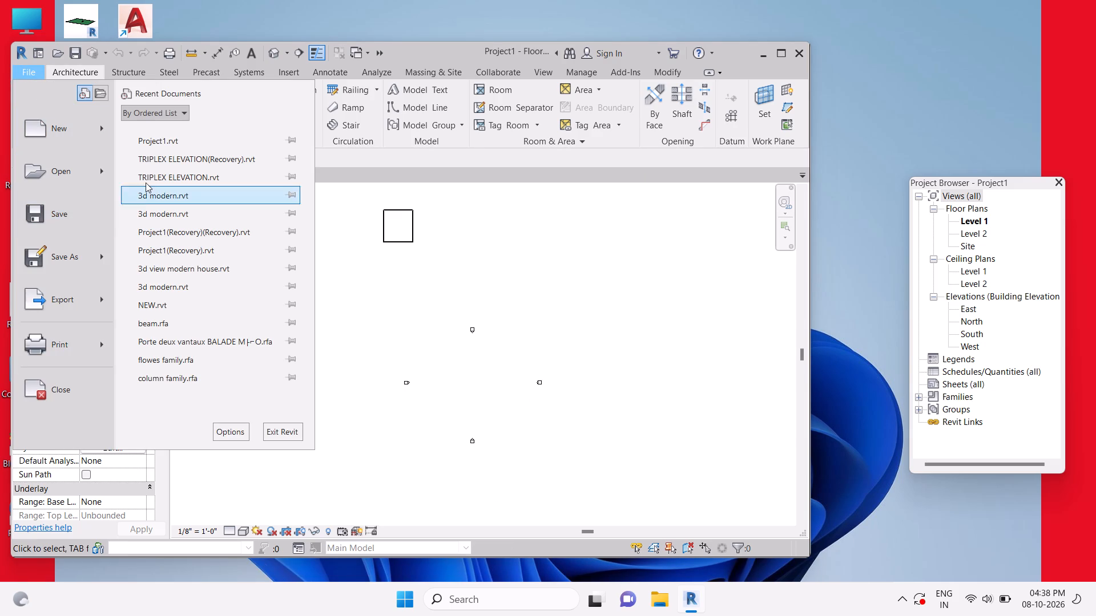
double_click(152, 159)
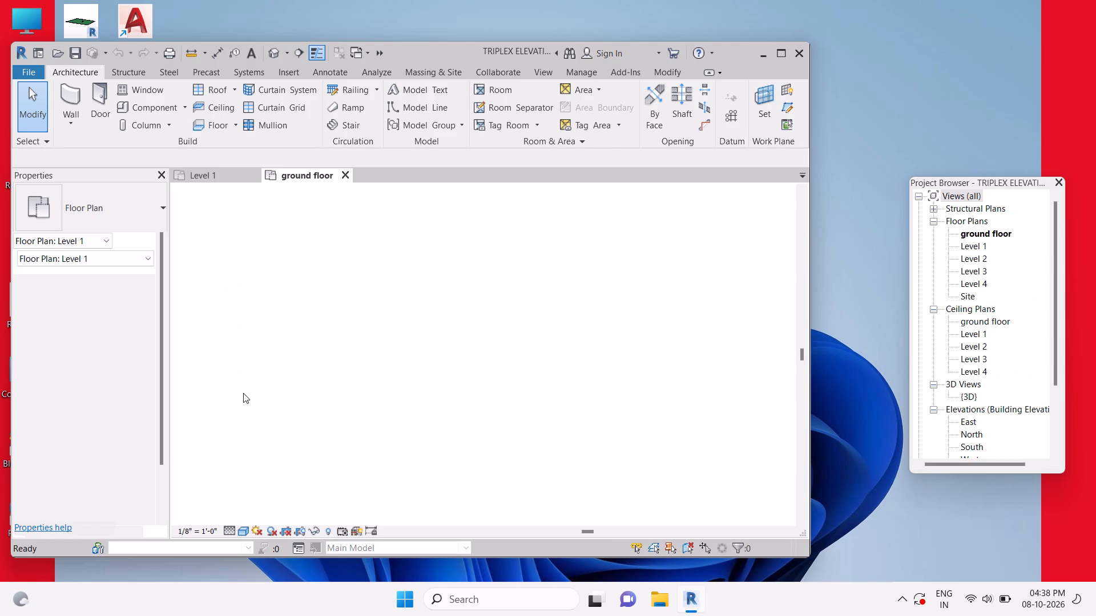
Examine the outer walls and interior partition in the ground floor plan of the recovered triplex project.
scroll(351, 315, "up", 2)
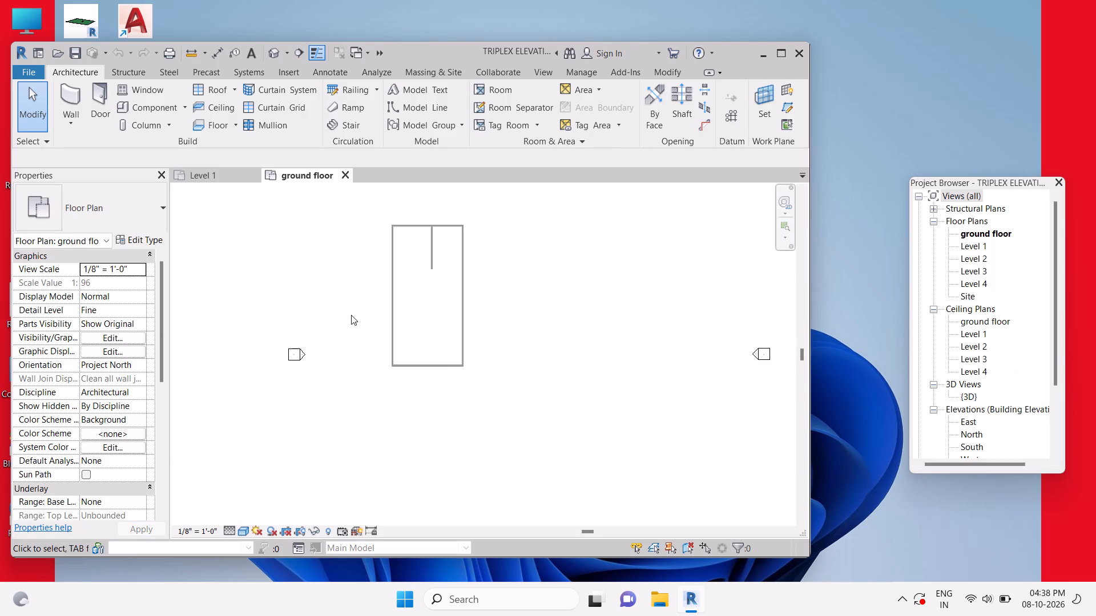
scroll(351, 315, "down", 2)
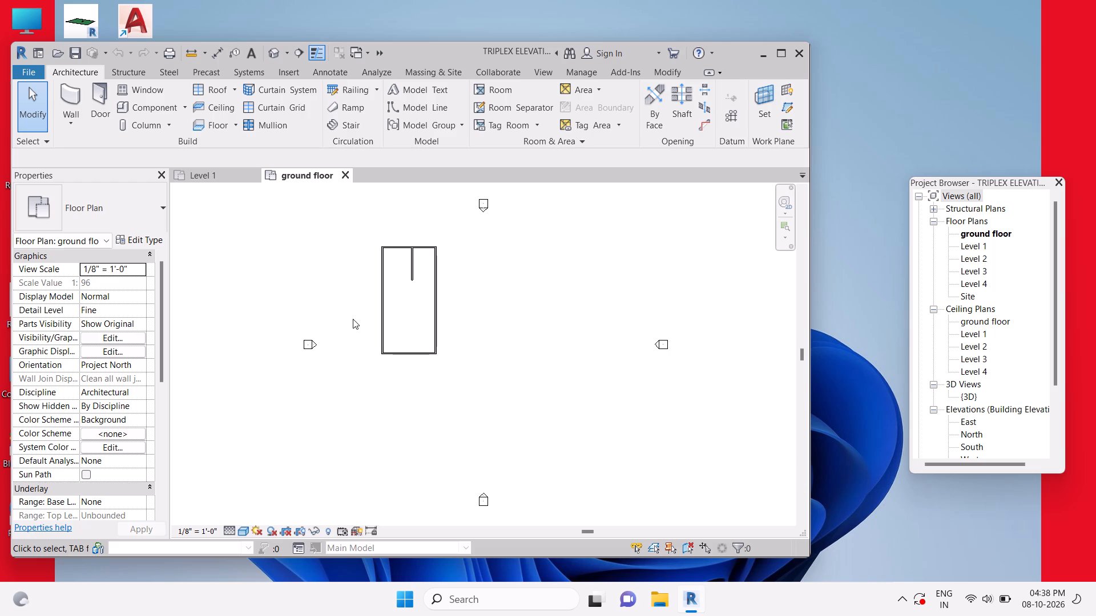
scroll(353, 319, "up", 3)
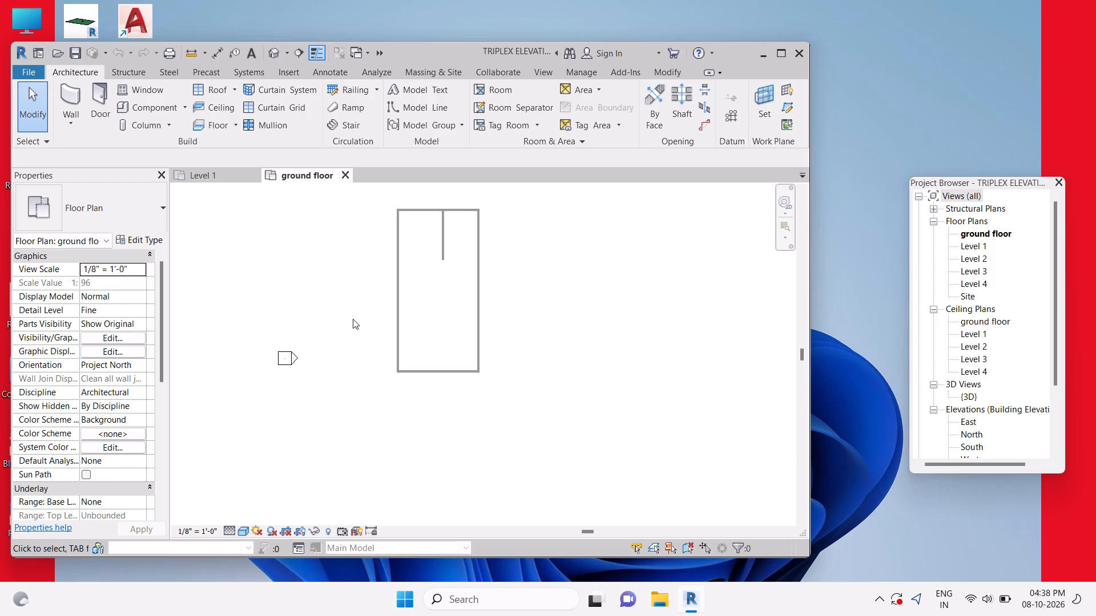
scroll(337, 352, "up", 1)
middle_click_drag(442, 298, 446, 319)
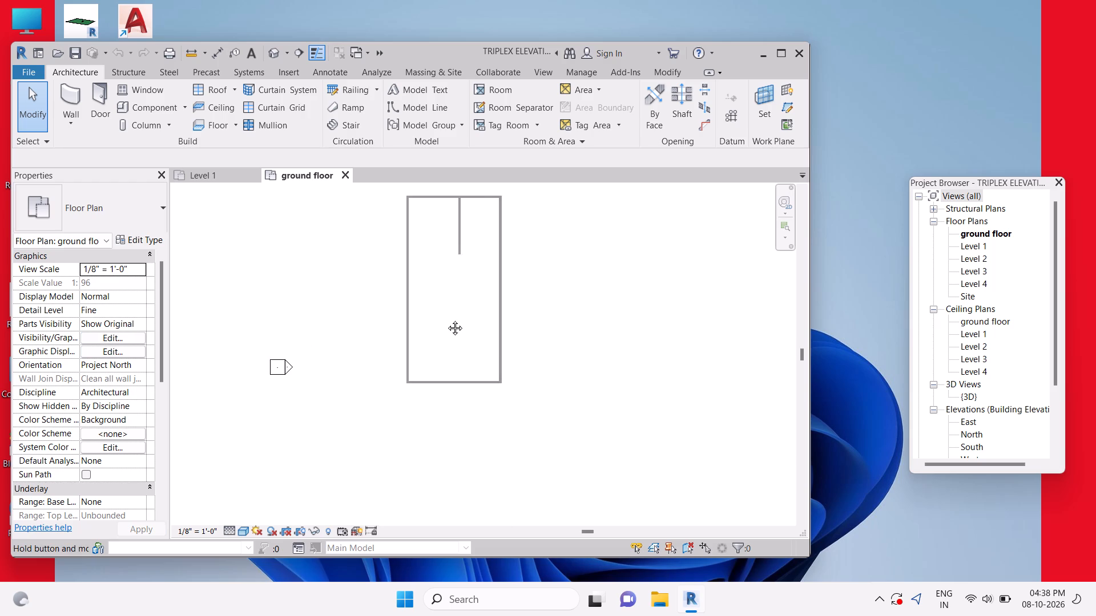
middle_click_drag(446, 319, 477, 401)
scroll(477, 402, "up", 3)
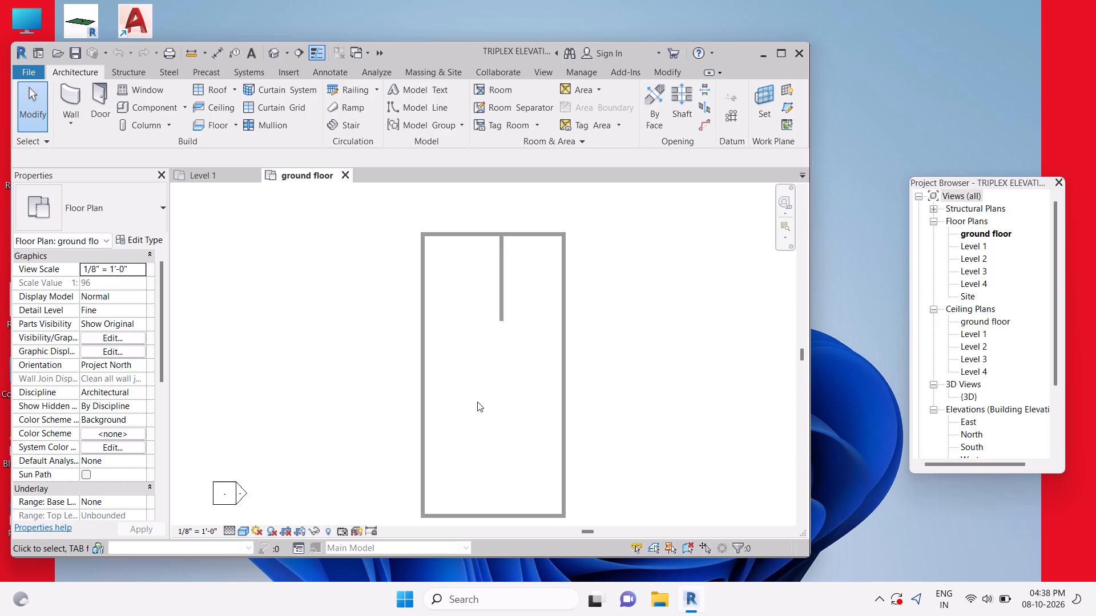
scroll(477, 402, "up", 1)
scroll(479, 414, "down", 2)
scroll(479, 414, "up", 3)
middle_click_drag(479, 414, 479, 393)
scroll(479, 393, "down", 3)
middle_click_drag(480, 362, 480, 362)
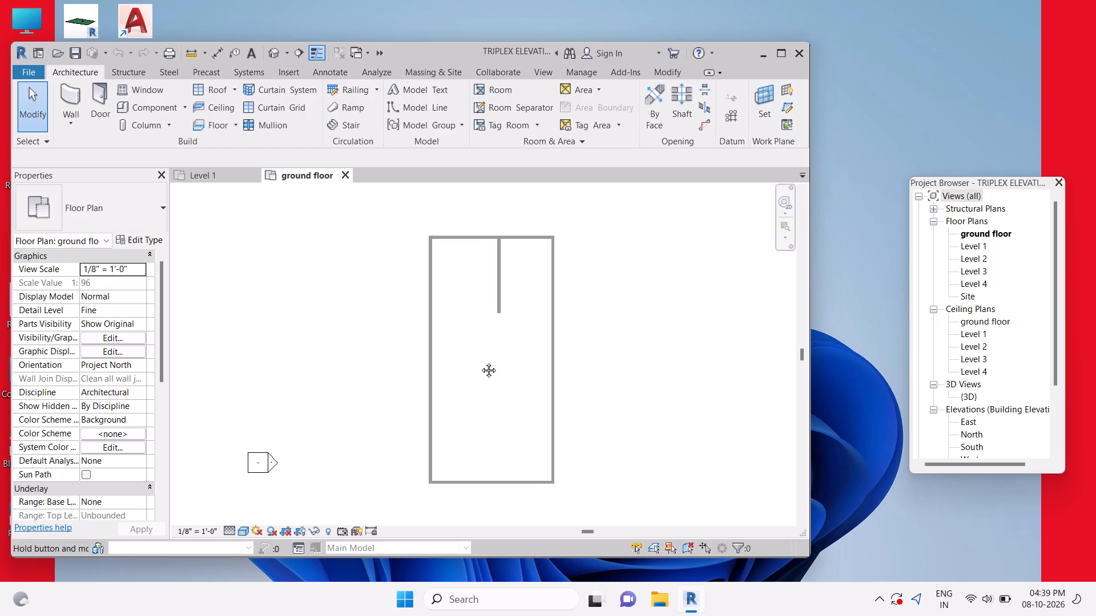
middle_click_drag(480, 362, 483, 351)
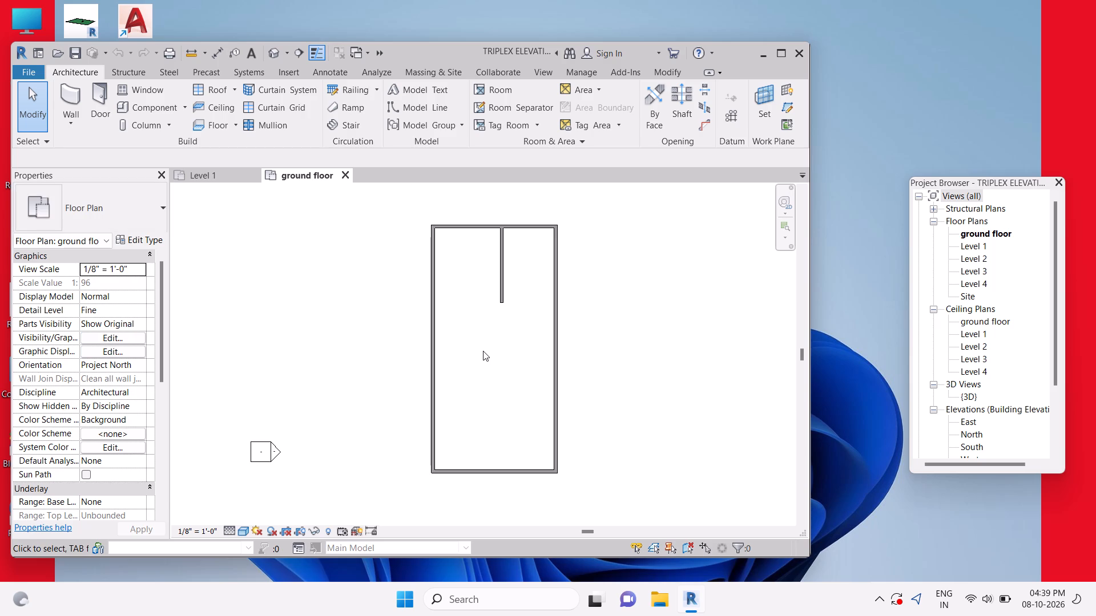
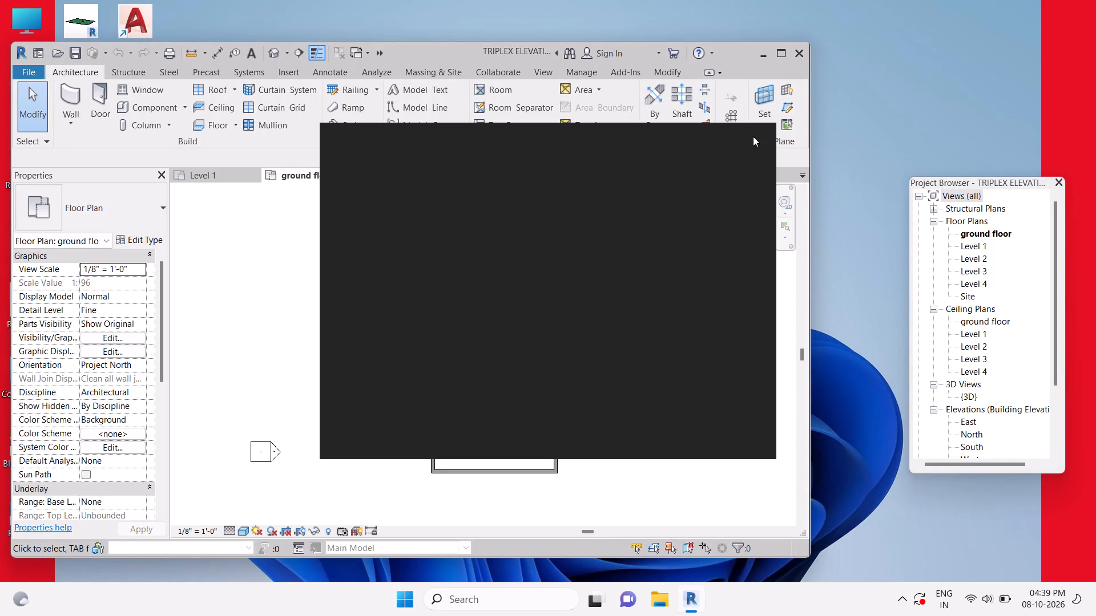
Dismiss the Autodesk genuine notification card covering the ground floor plan.
left_click(755, 131)
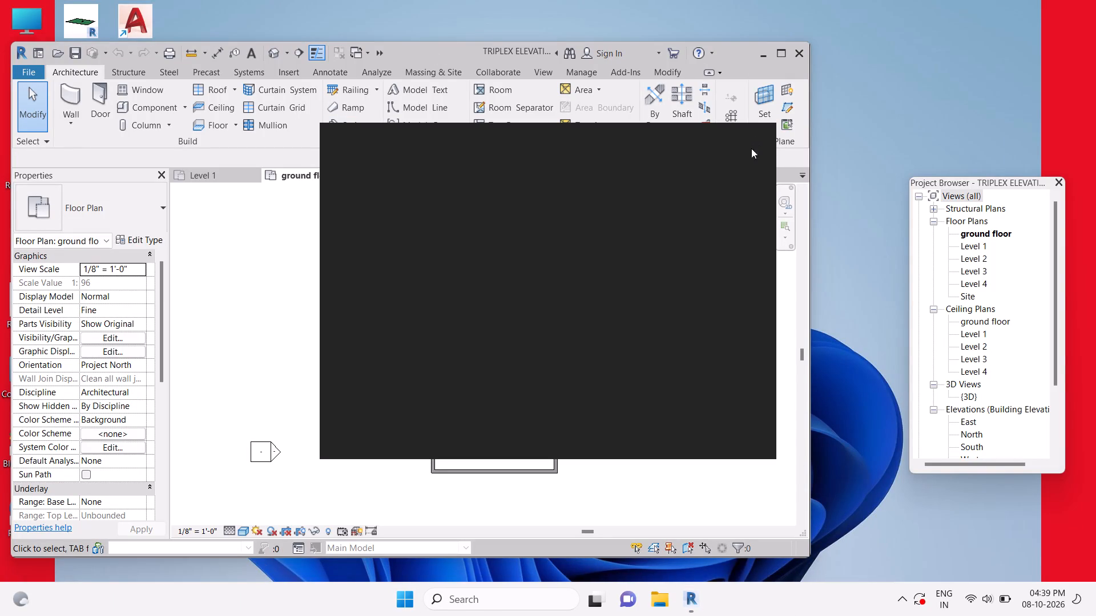
left_click(752, 136)
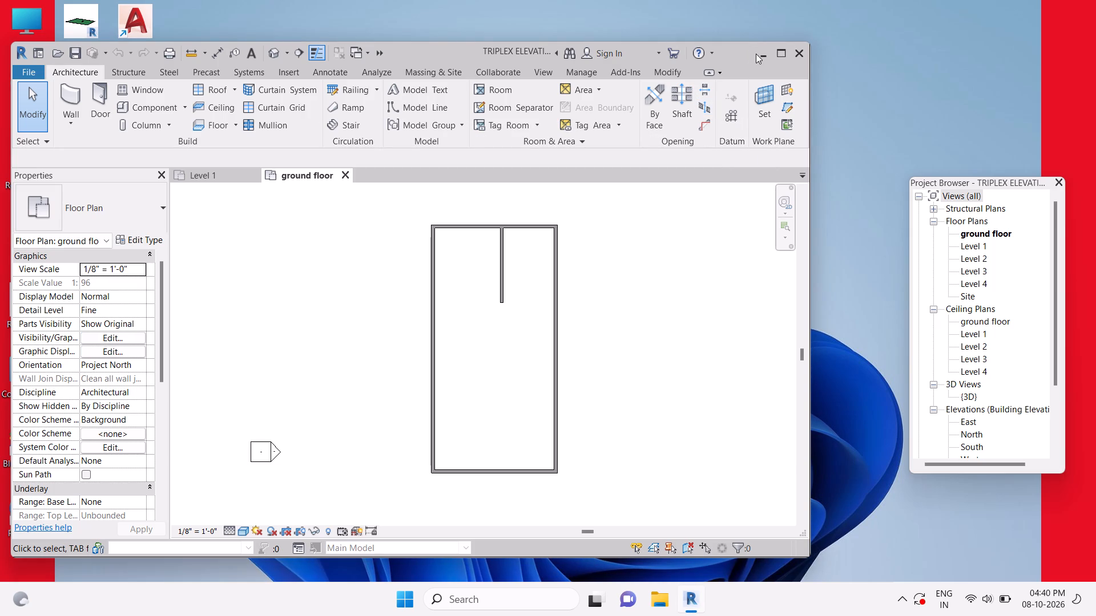
Minimize Revit and launch the Fuji application from the desktop.
left_click(759, 56)
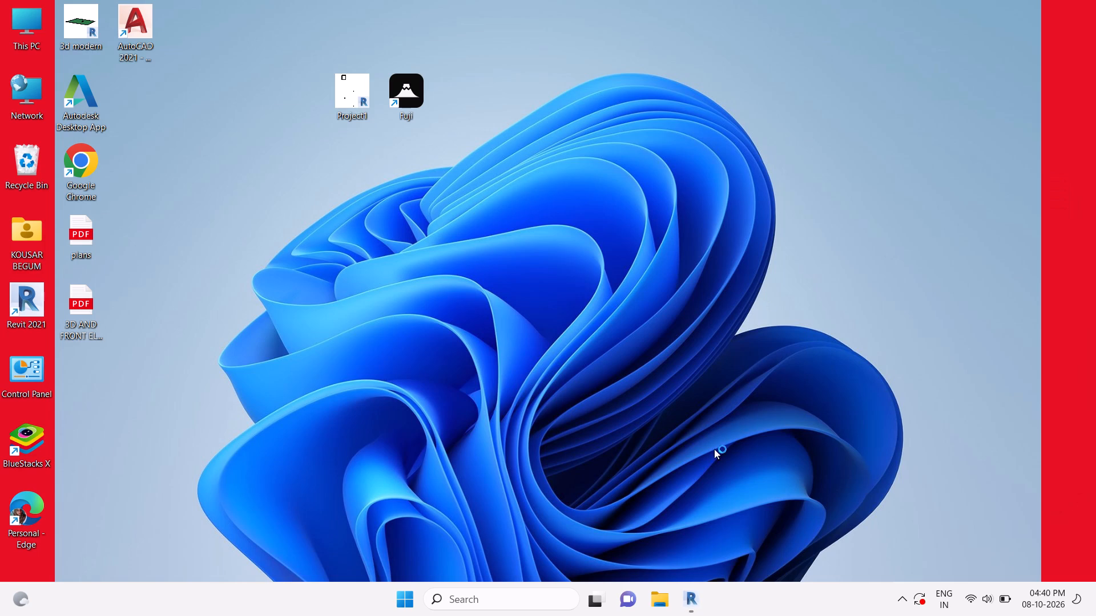
double_click(405, 85)
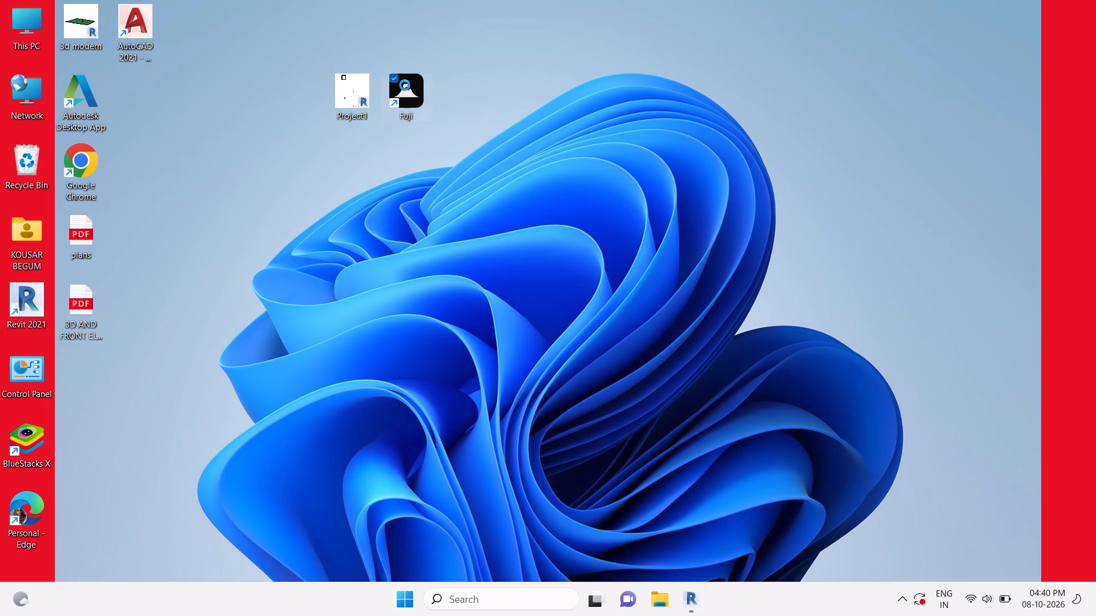
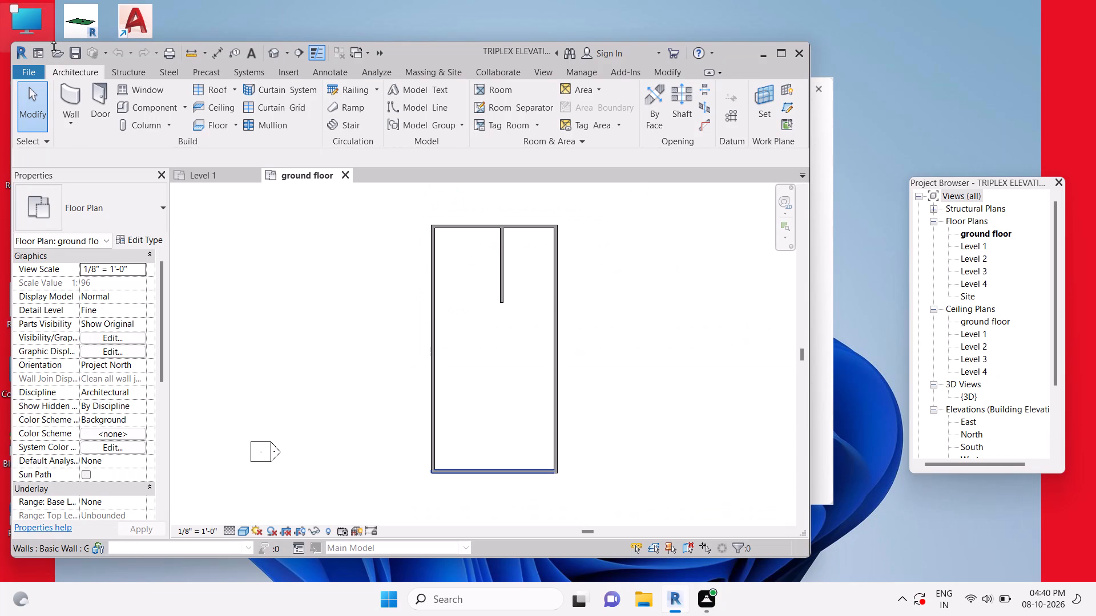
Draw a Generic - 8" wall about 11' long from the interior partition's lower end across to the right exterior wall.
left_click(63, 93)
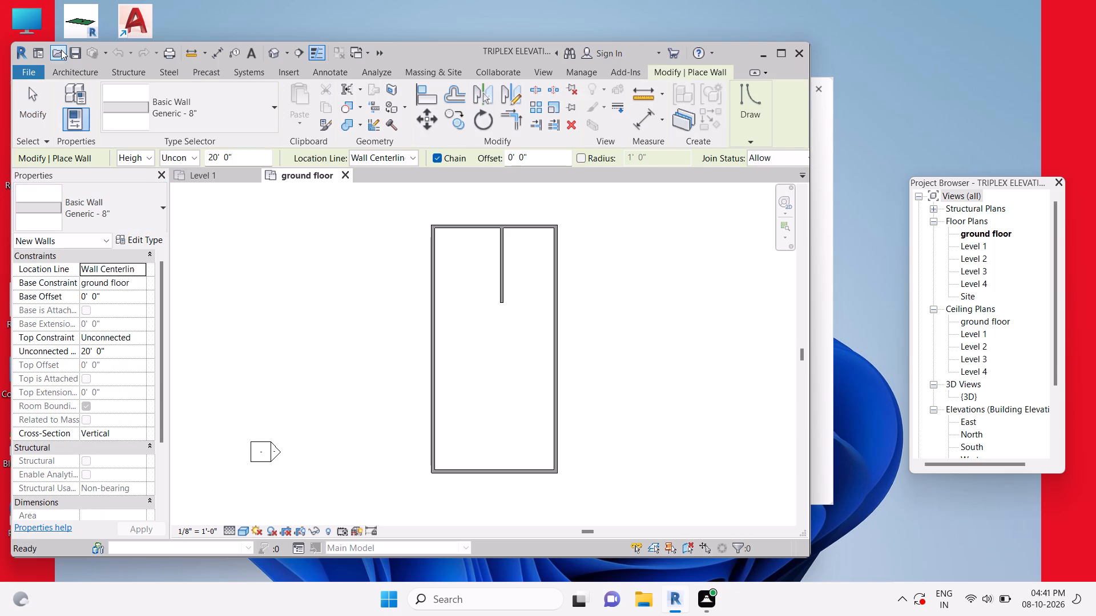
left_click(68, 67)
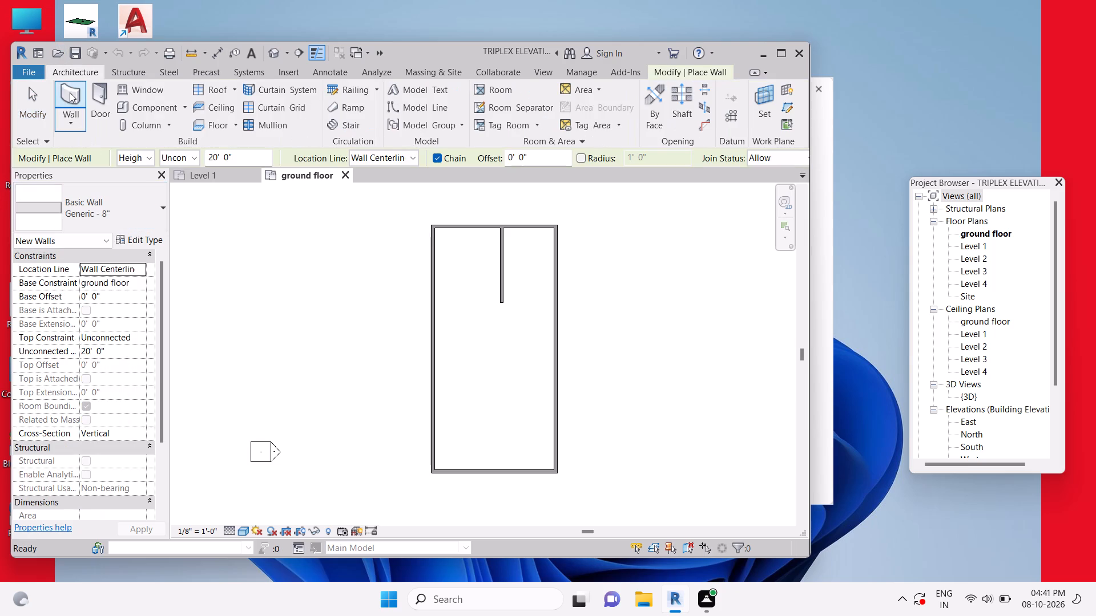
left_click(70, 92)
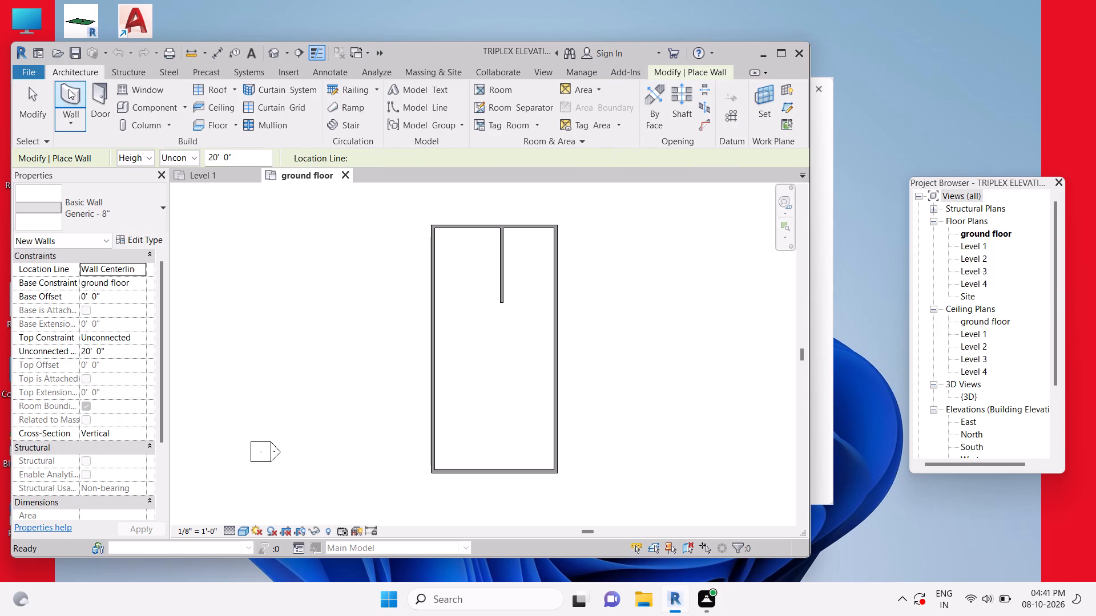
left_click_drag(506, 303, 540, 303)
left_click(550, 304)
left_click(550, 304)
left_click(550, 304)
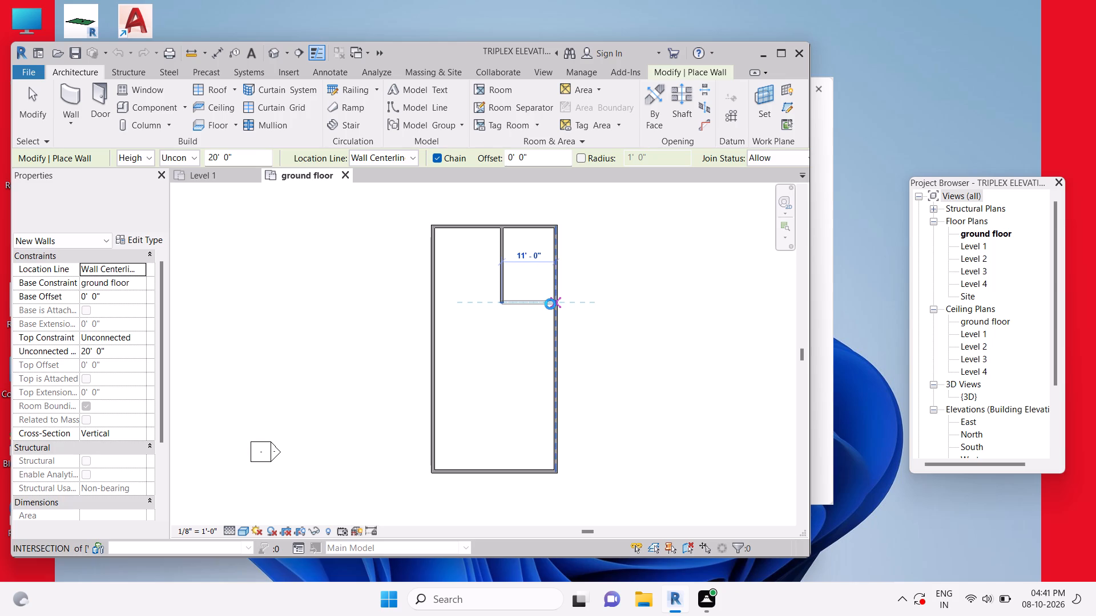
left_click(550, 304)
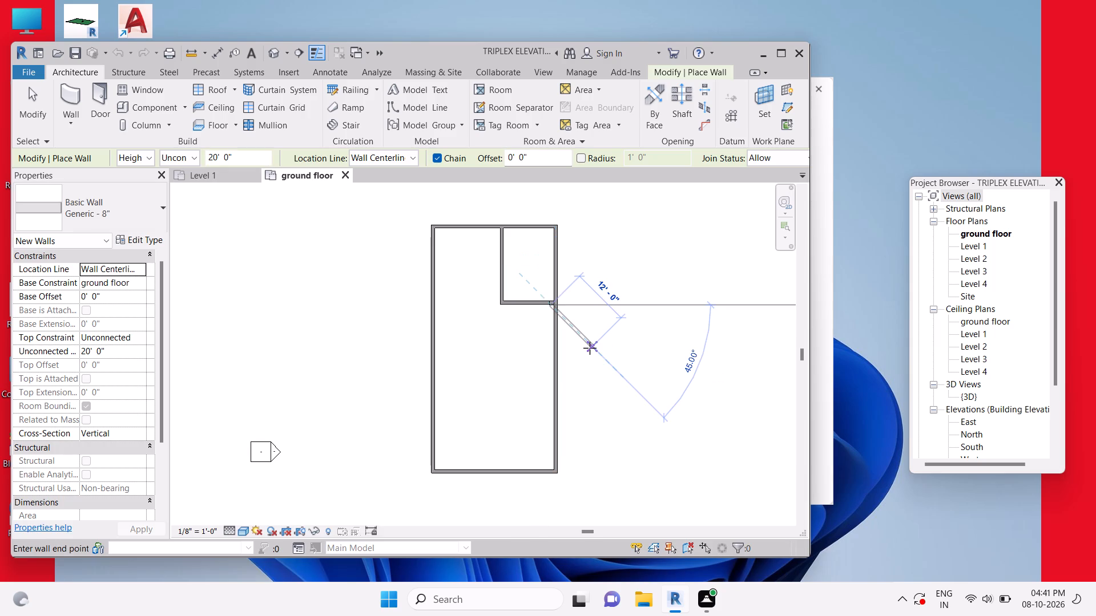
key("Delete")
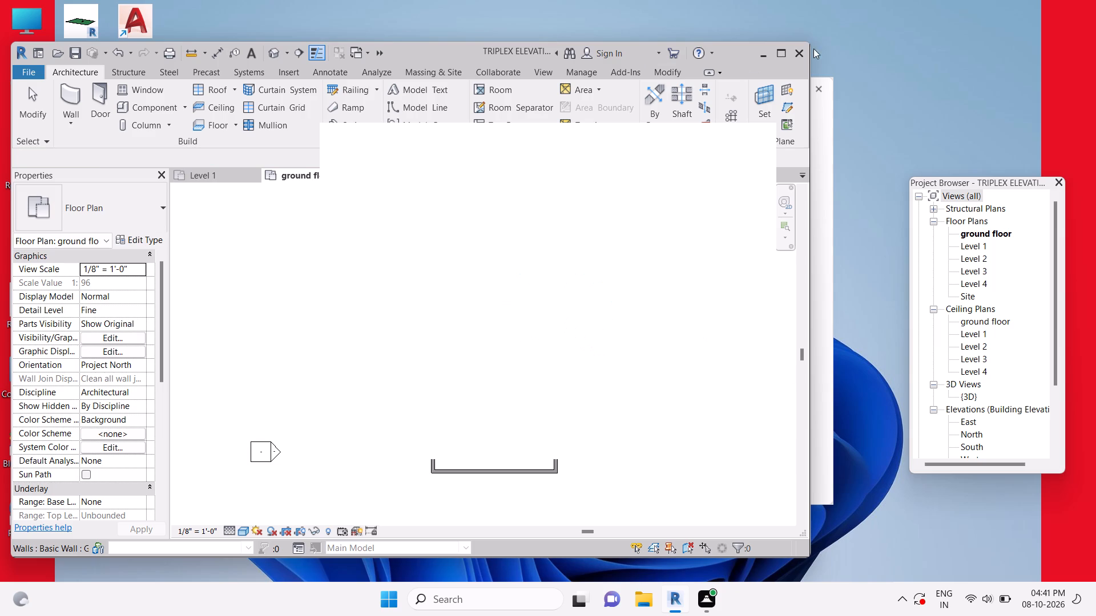
Dismiss the Autodesk genuine notification card covering the ground floor plan.
left_click(760, 129)
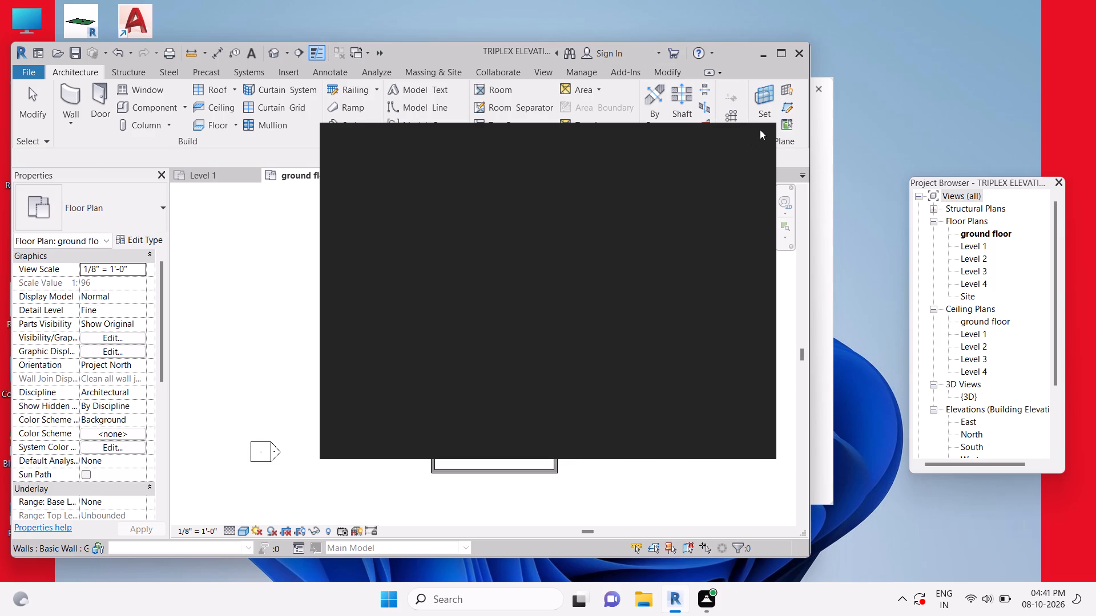
left_click(759, 139)
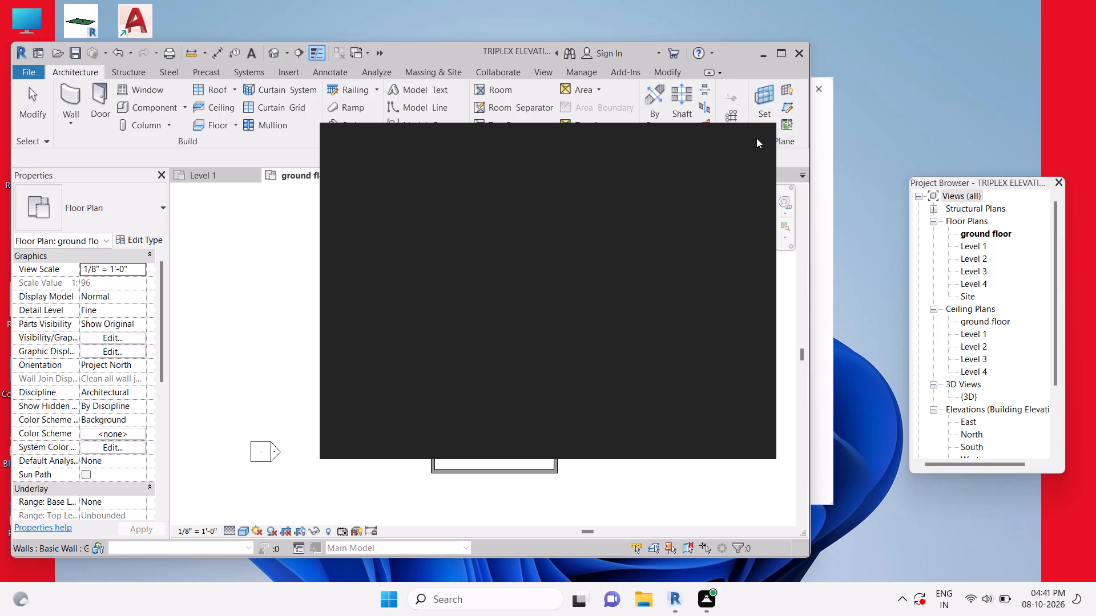
left_click(756, 138)
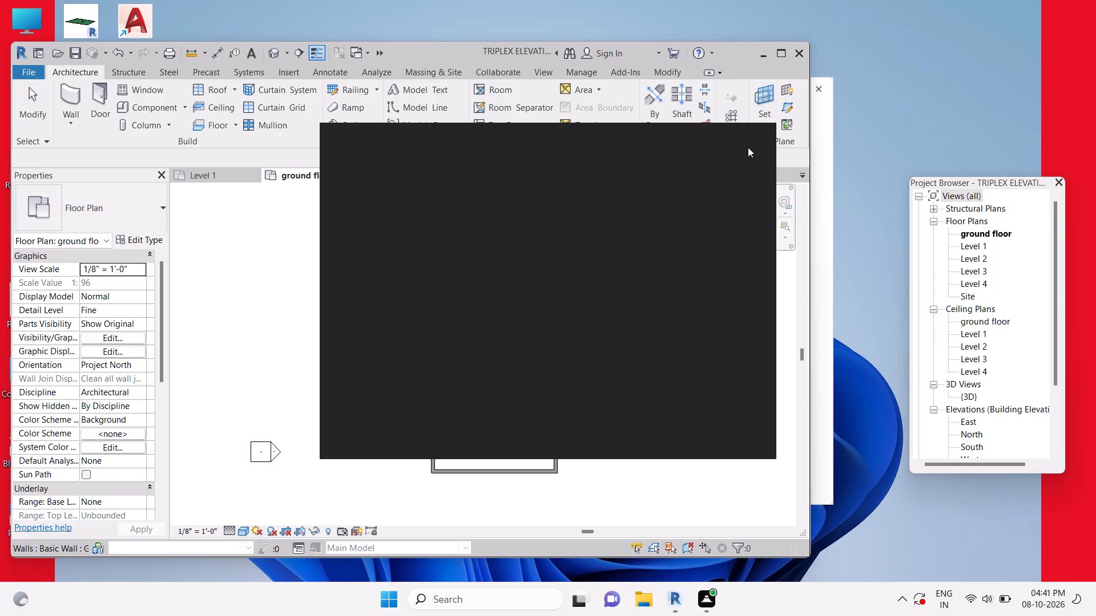
left_click(749, 139)
left_click(749, 139)
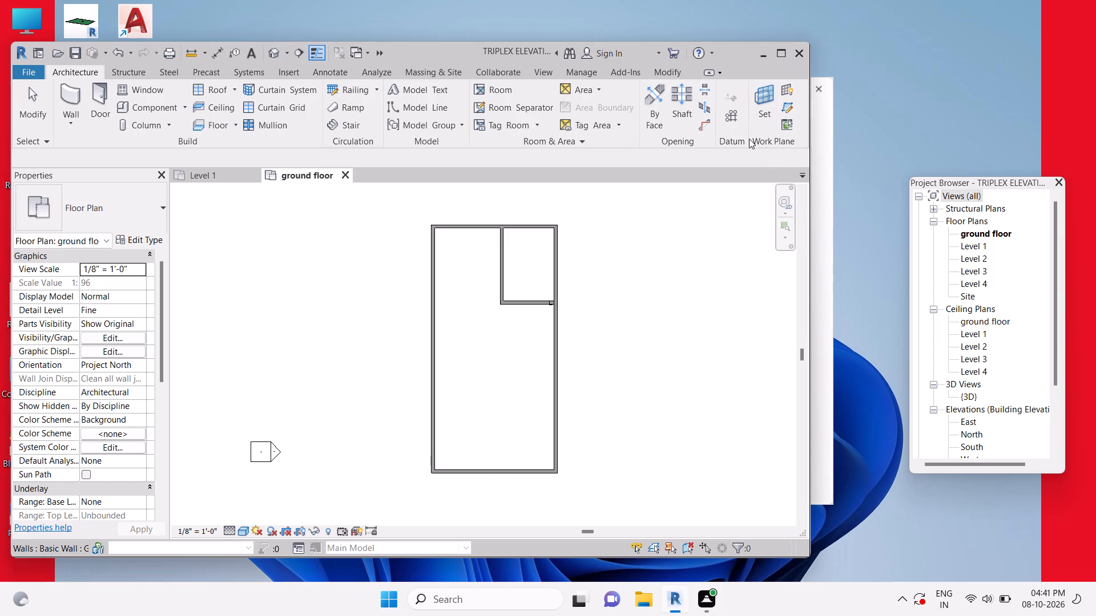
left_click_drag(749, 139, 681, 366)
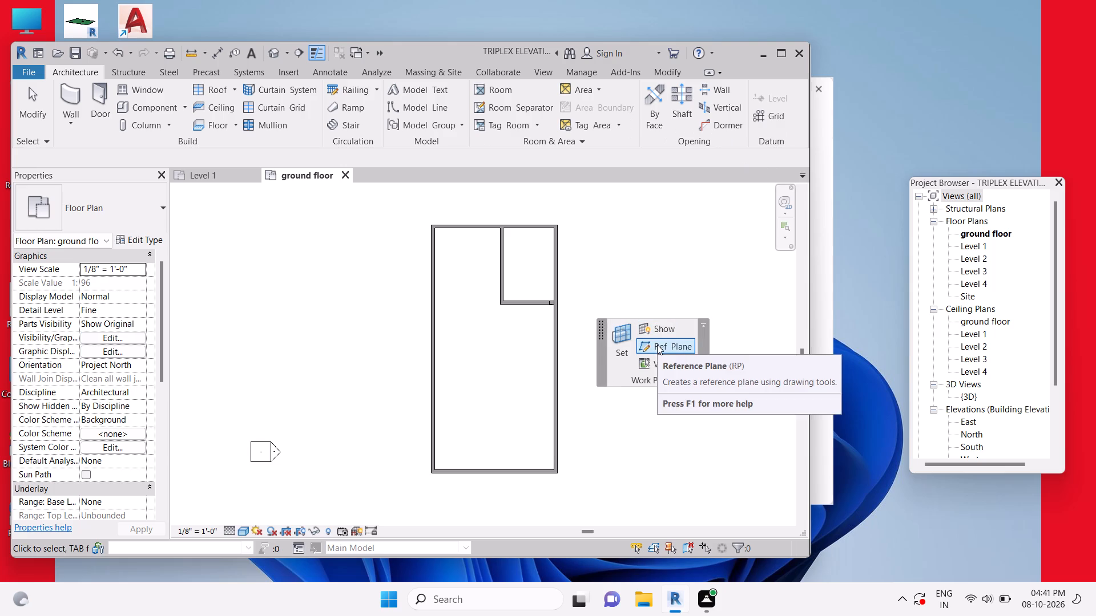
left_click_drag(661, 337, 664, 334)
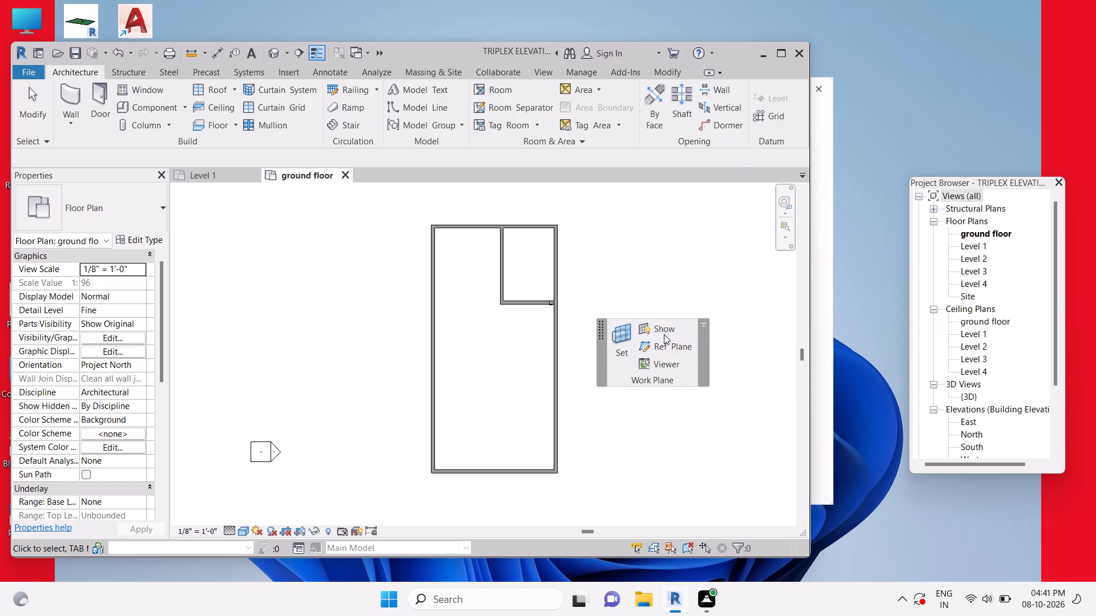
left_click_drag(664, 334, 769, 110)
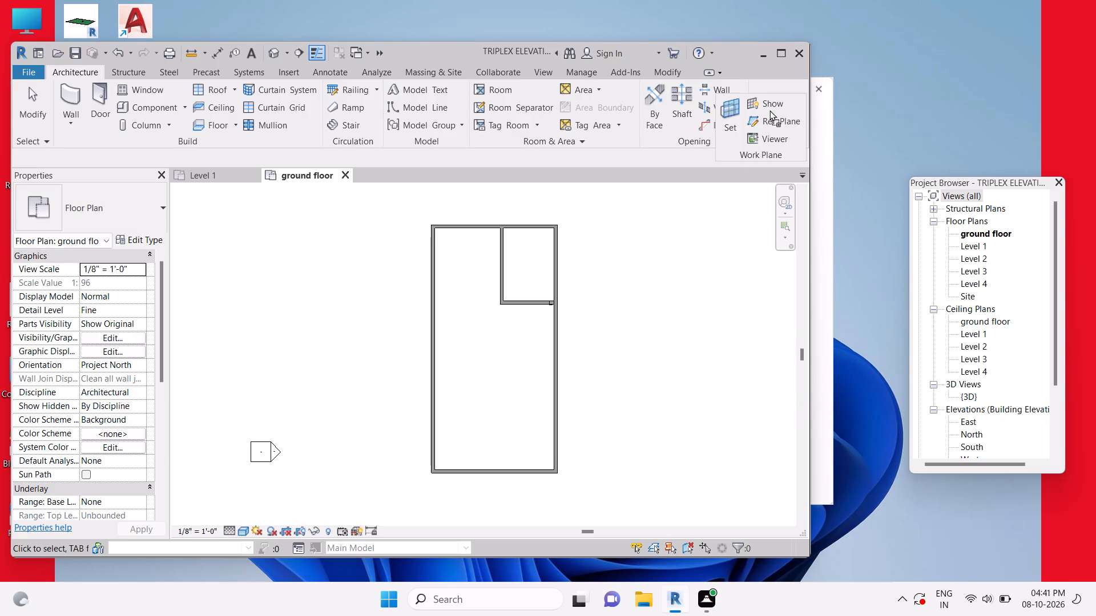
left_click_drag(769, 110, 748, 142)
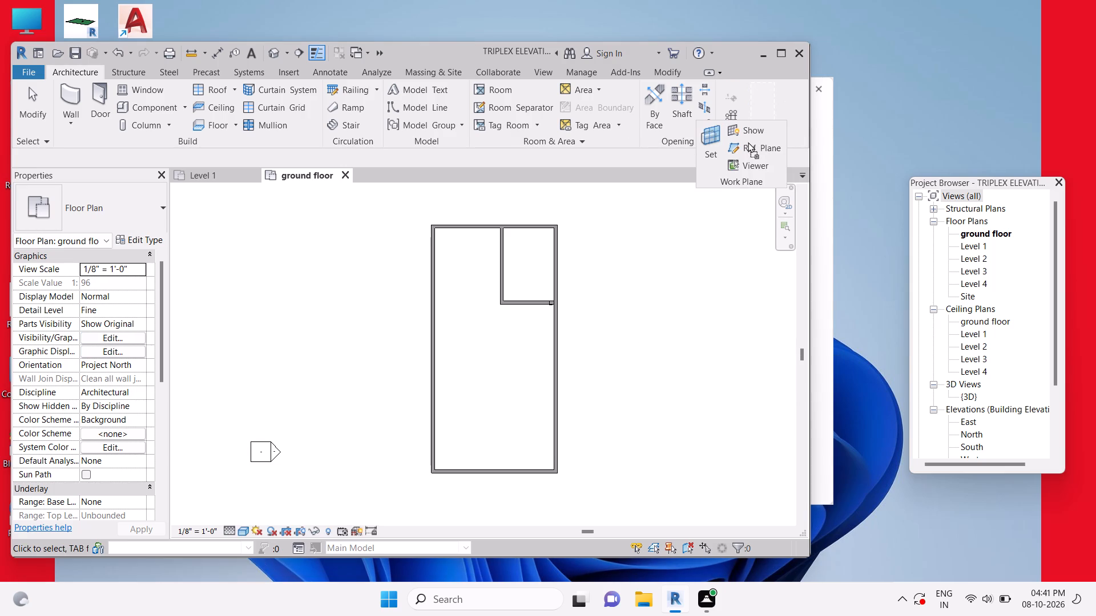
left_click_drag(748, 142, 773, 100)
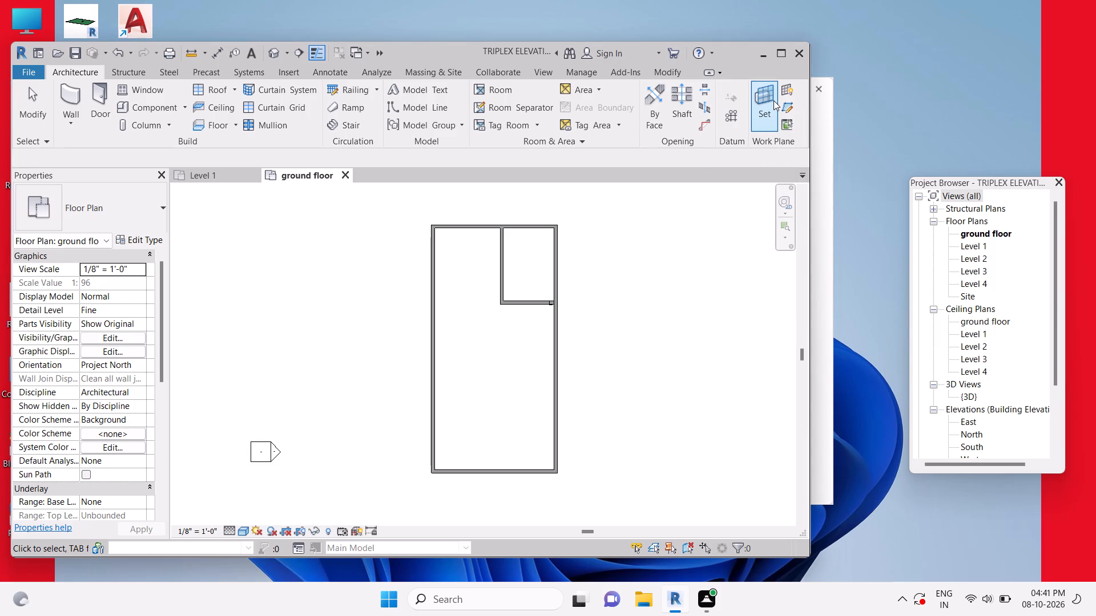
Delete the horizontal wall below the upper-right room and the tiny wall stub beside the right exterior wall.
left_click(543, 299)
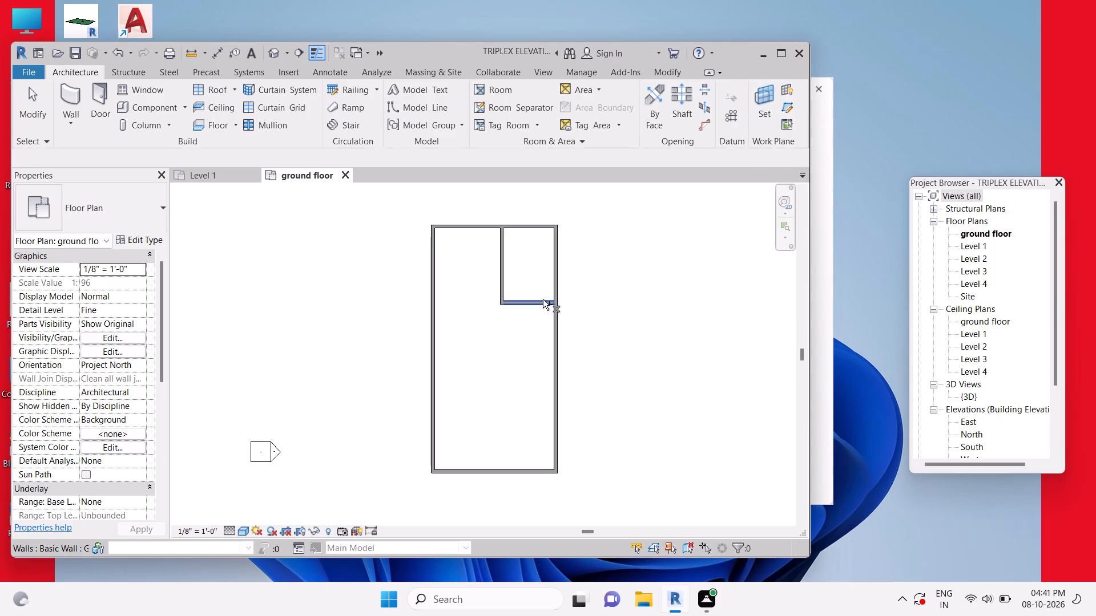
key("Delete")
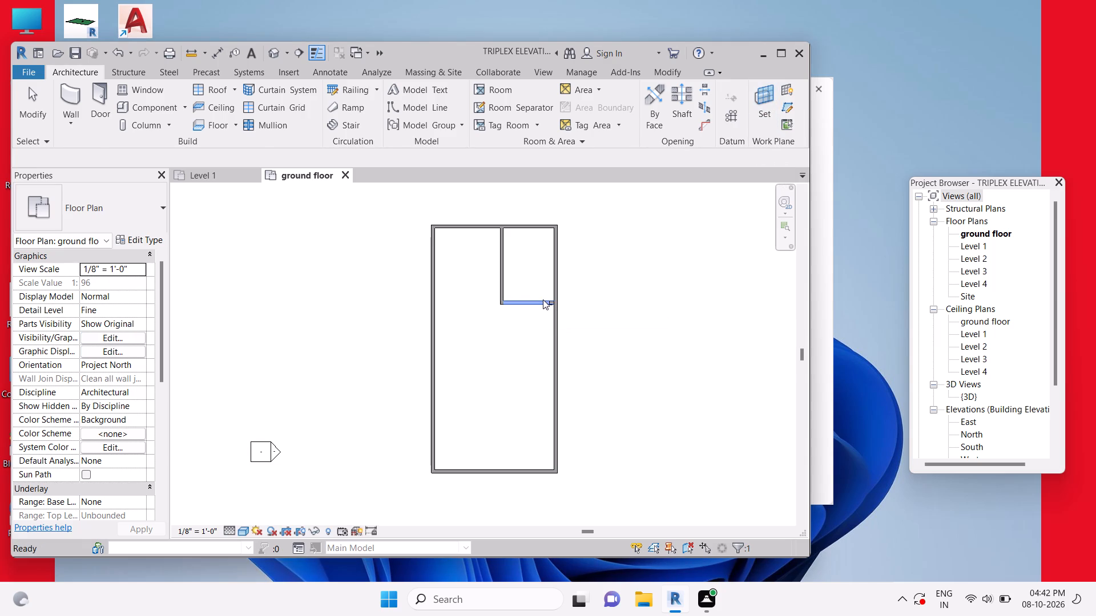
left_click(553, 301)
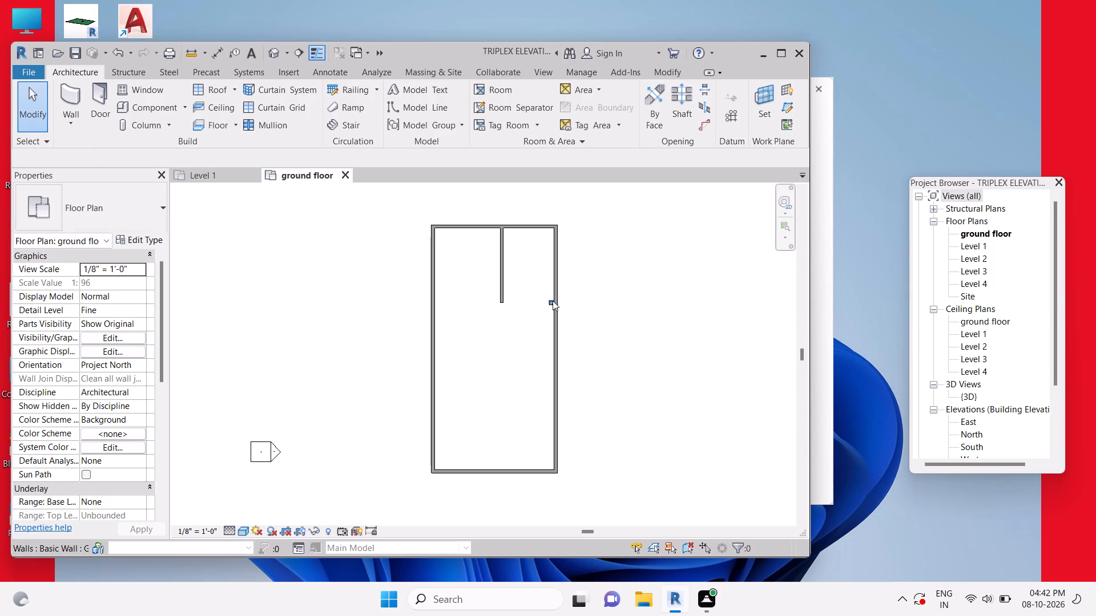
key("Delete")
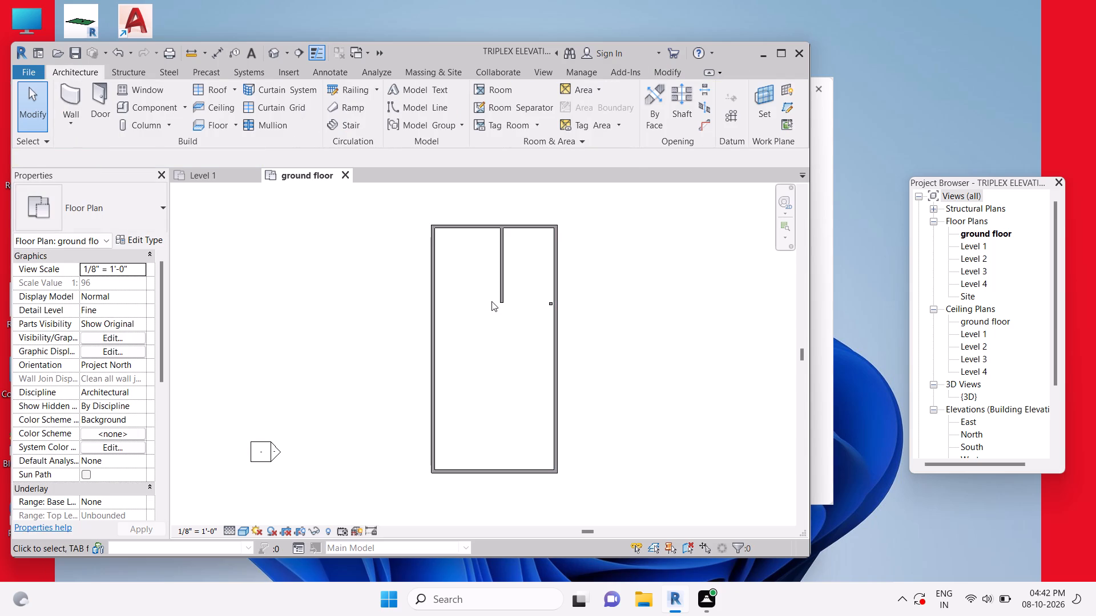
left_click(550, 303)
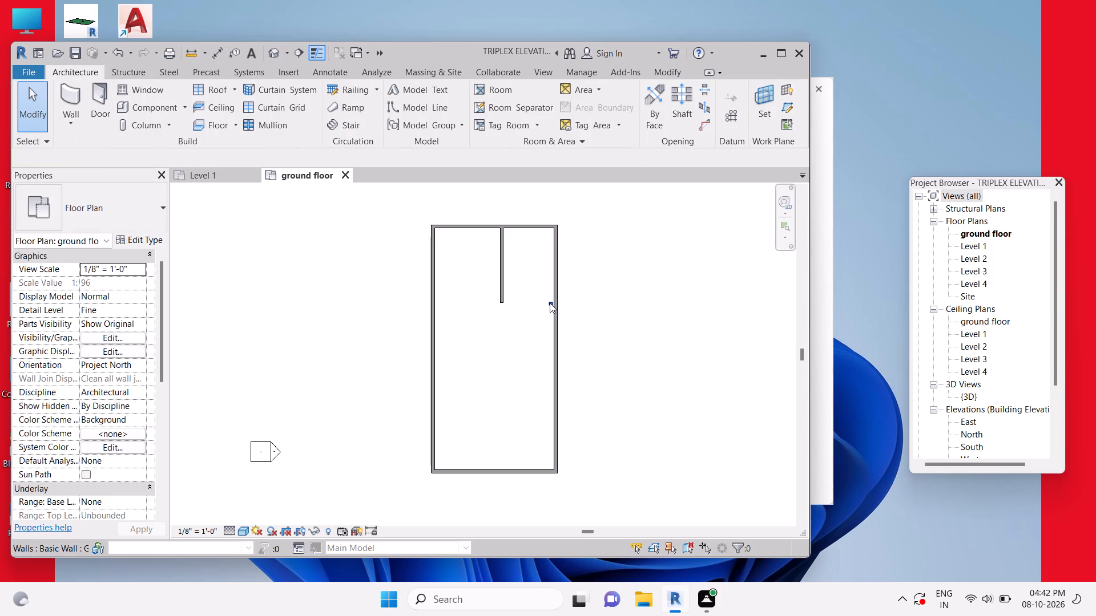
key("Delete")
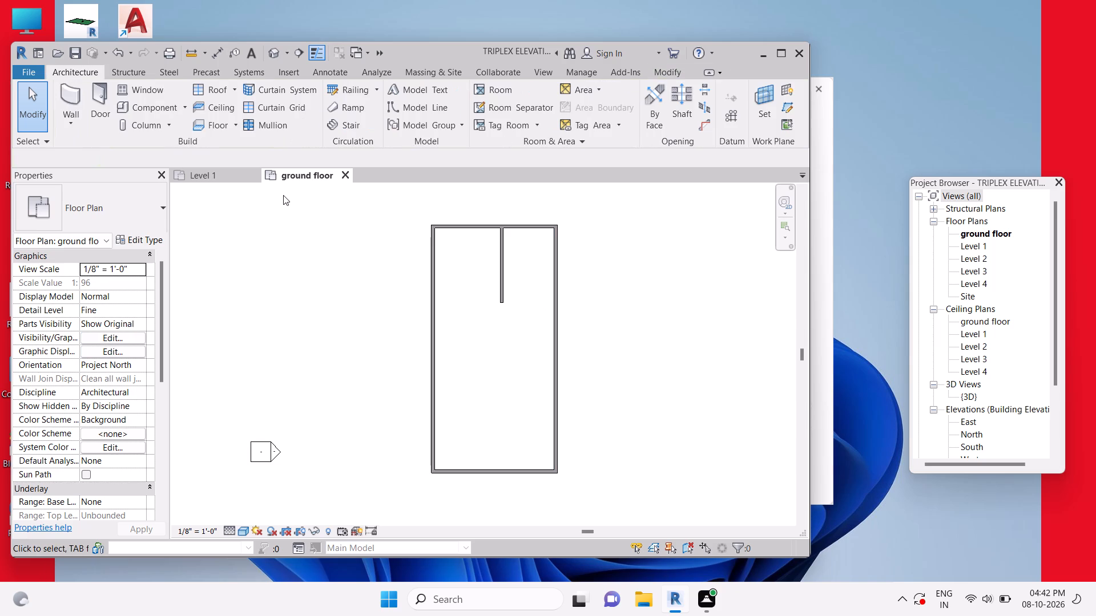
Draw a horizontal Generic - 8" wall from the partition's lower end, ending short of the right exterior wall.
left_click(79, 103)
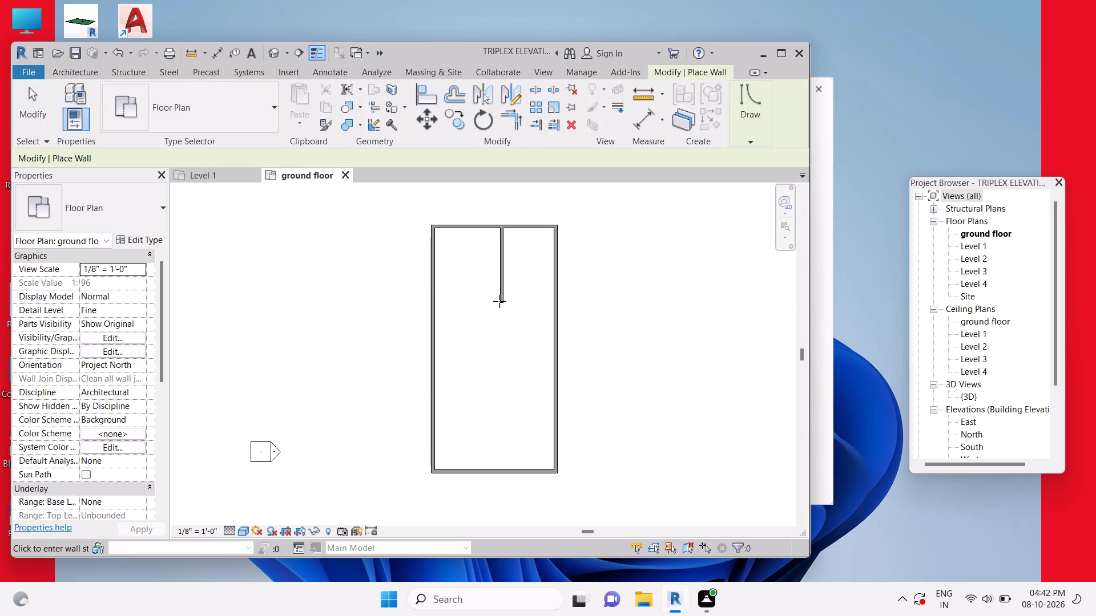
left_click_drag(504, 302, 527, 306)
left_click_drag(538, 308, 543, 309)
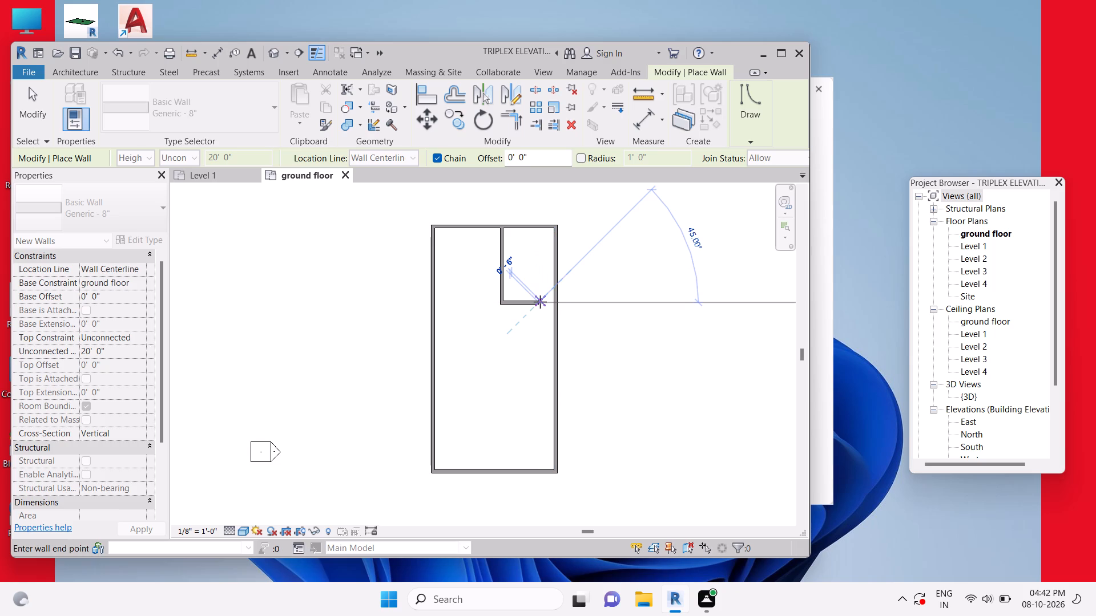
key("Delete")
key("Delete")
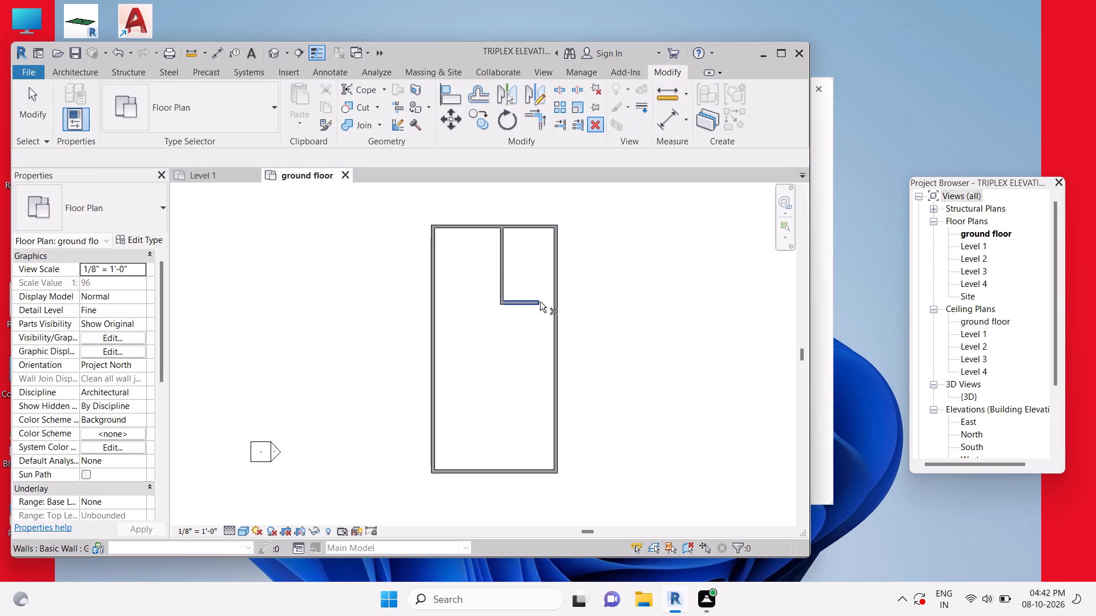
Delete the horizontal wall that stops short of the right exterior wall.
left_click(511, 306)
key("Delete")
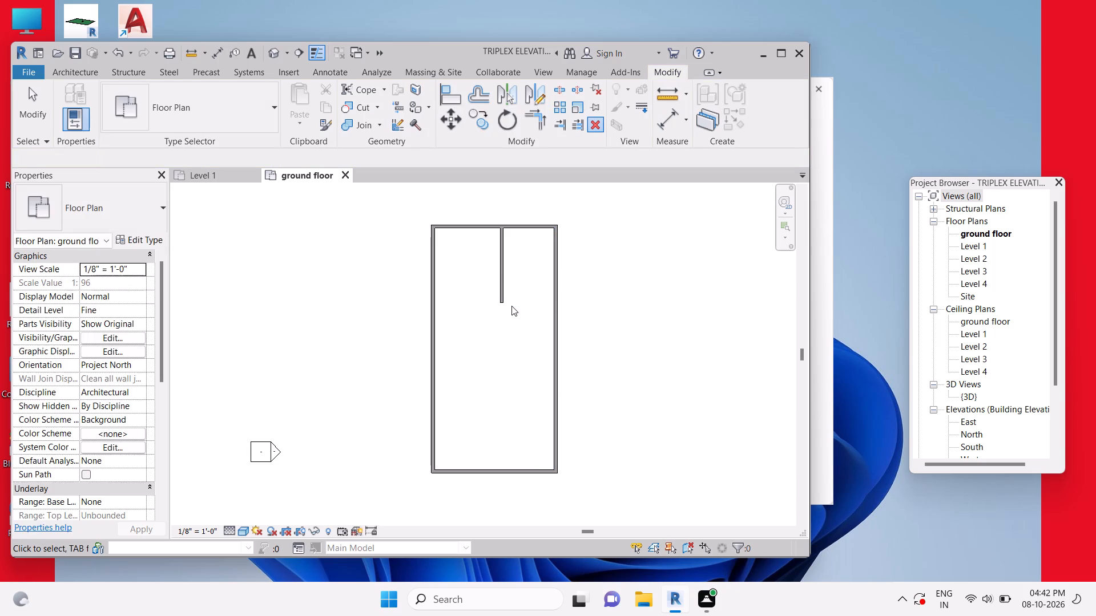
Draw a horizontal Generic - 8" wall about 10' 8" long from the partition's lower end to the right exterior wall.
left_click(75, 71)
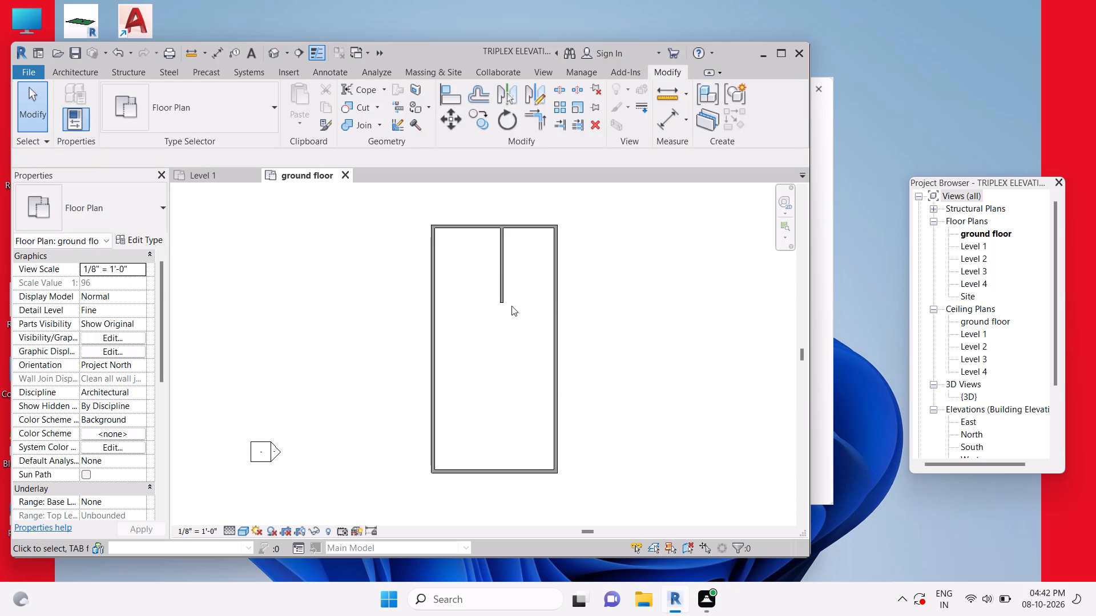
left_click(77, 103)
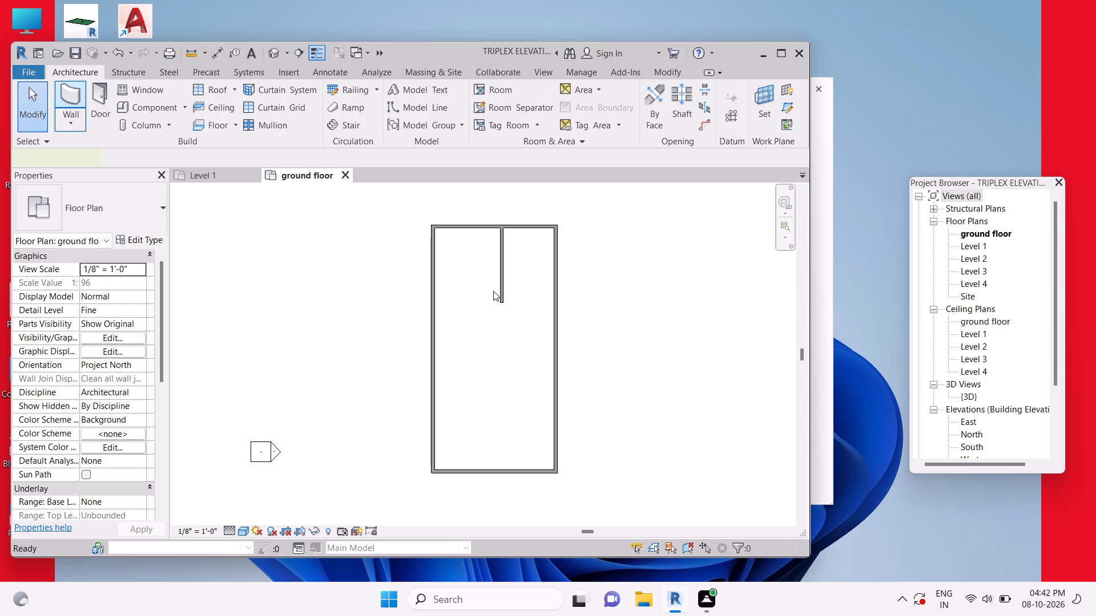
left_click_drag(509, 301, 557, 301)
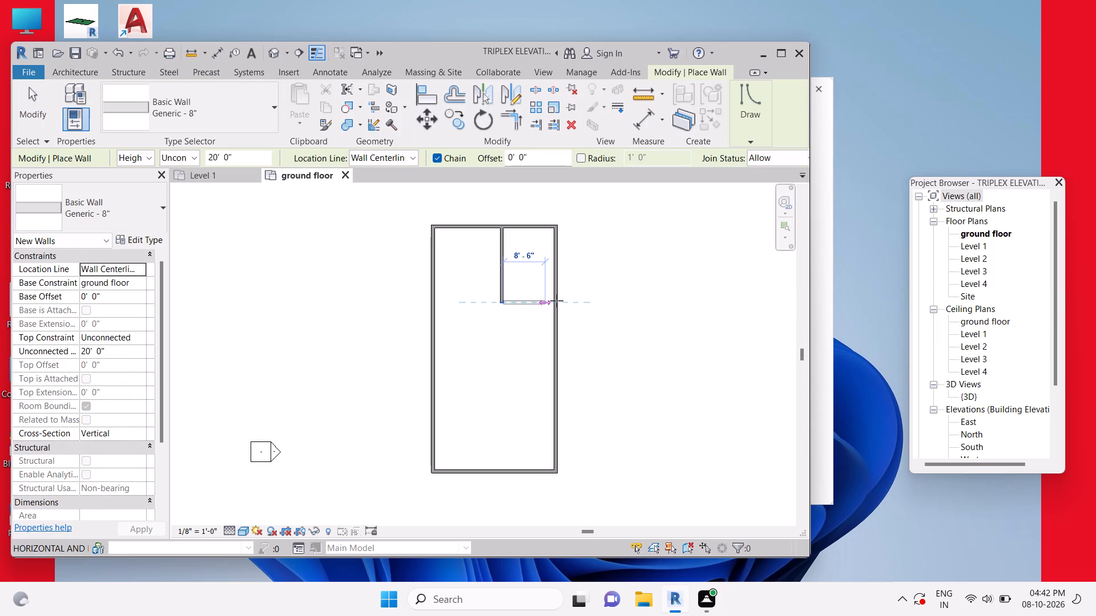
left_click_drag(557, 301, 559, 302)
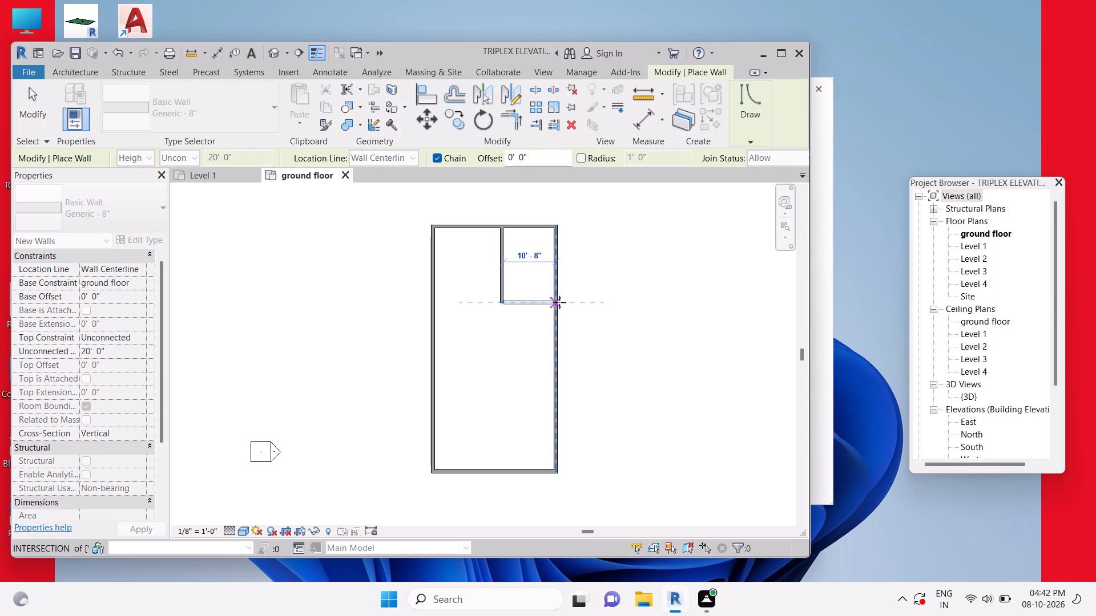
left_click_drag(559, 302, 551, 304)
double_click(551, 304)
left_click(538, 306)
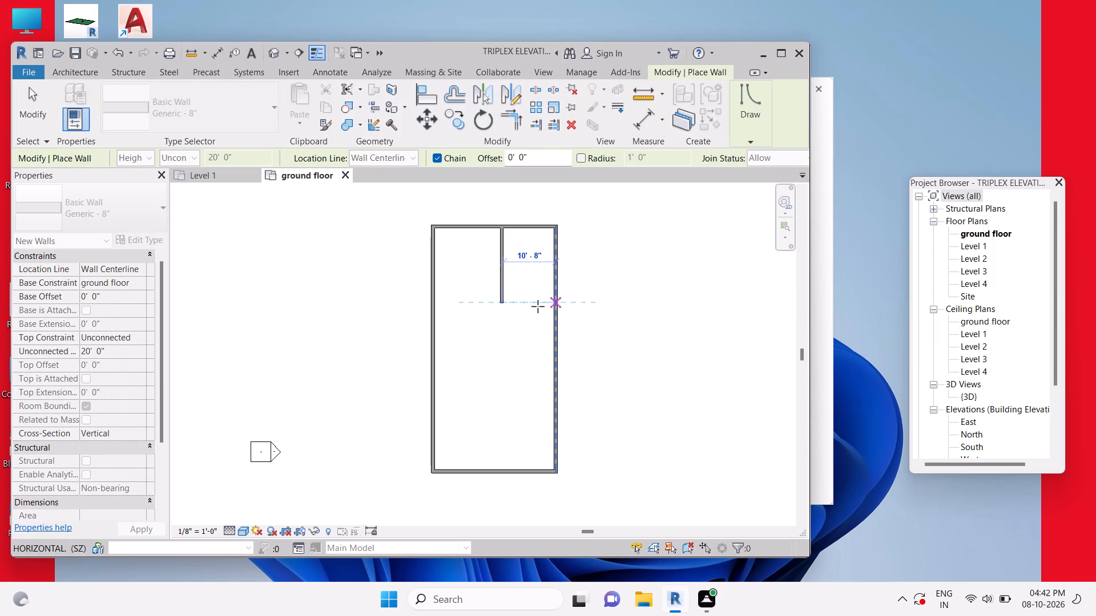
double_click(541, 301)
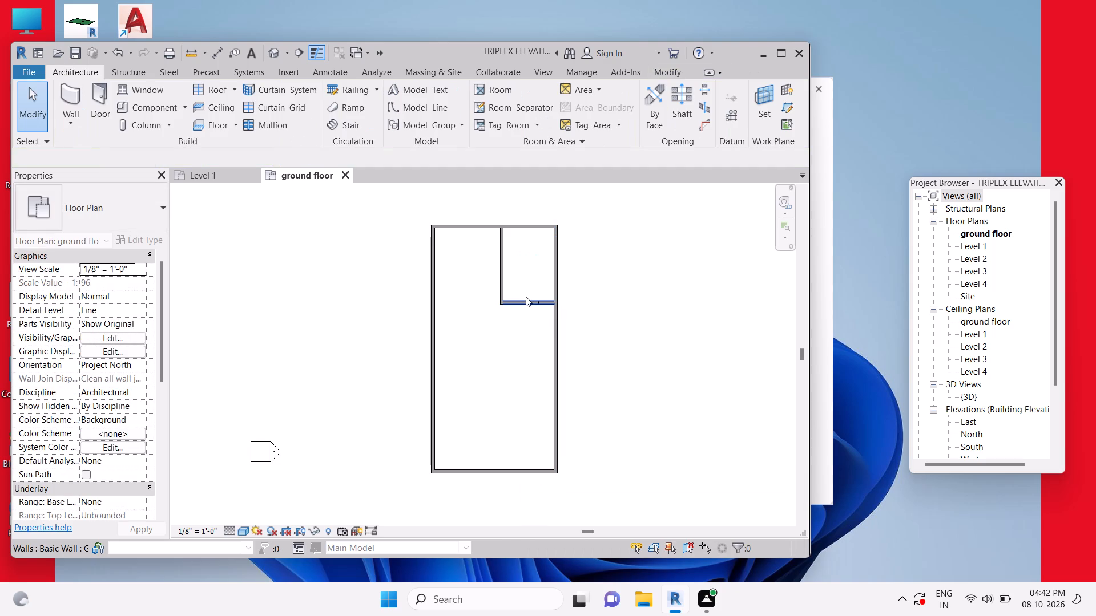
Delete the short duplicate wall segment overlapping the horizontal wall's end at the right exterior wall.
scroll(538, 301, "up", 6)
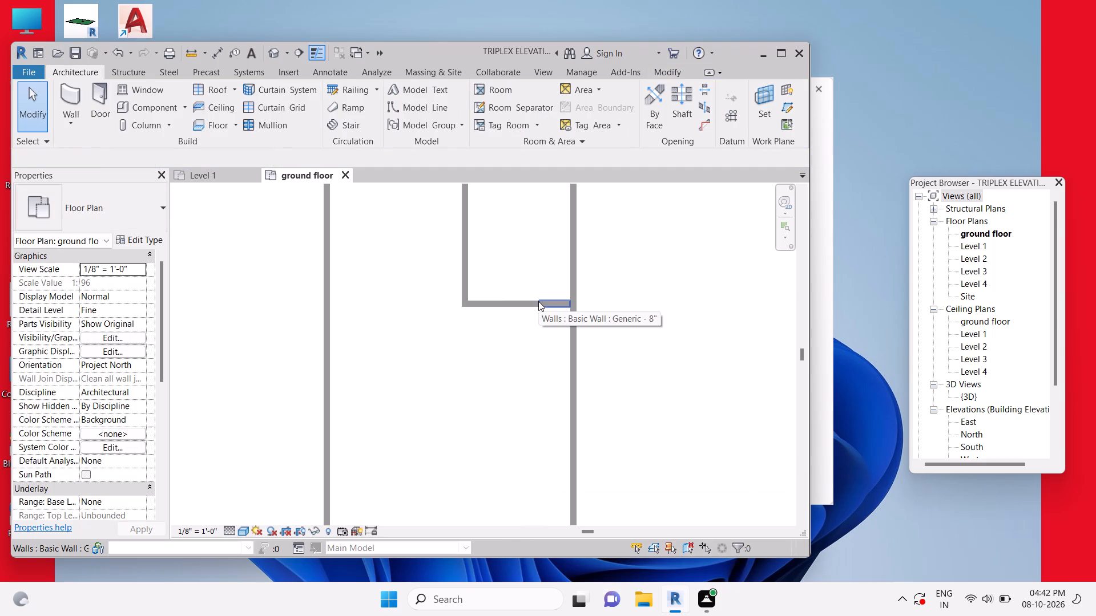
scroll(538, 301, "up", 2)
left_click(623, 306)
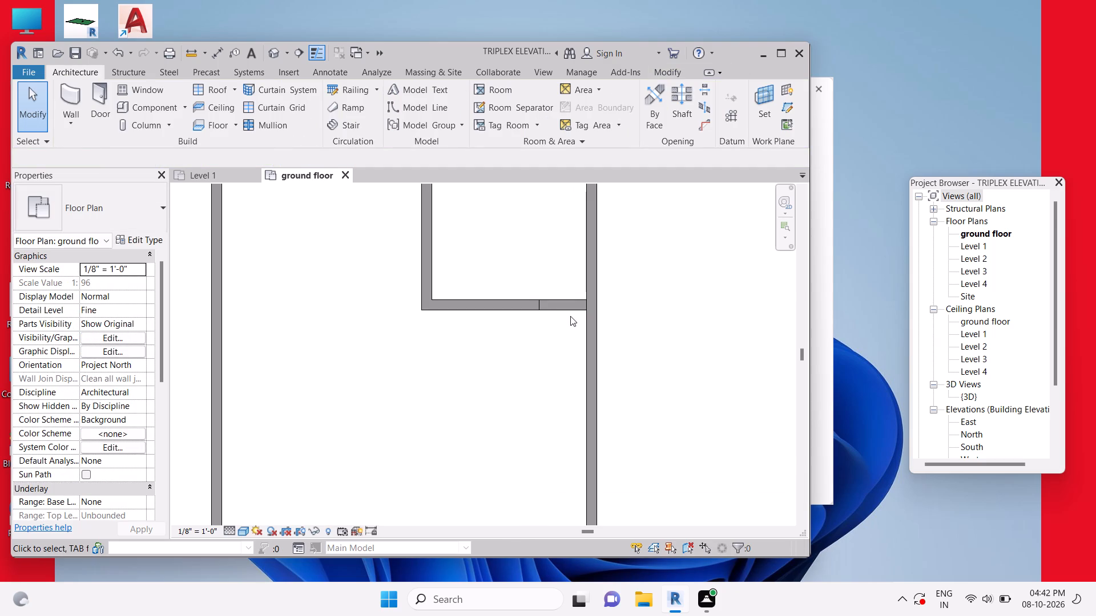
left_click(539, 306)
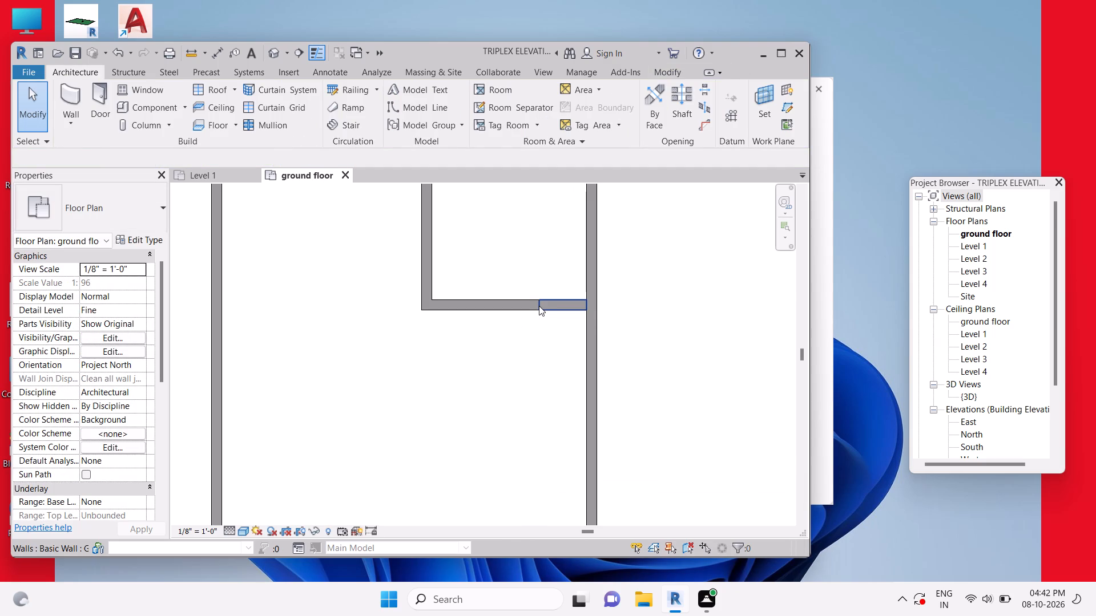
key("Delete")
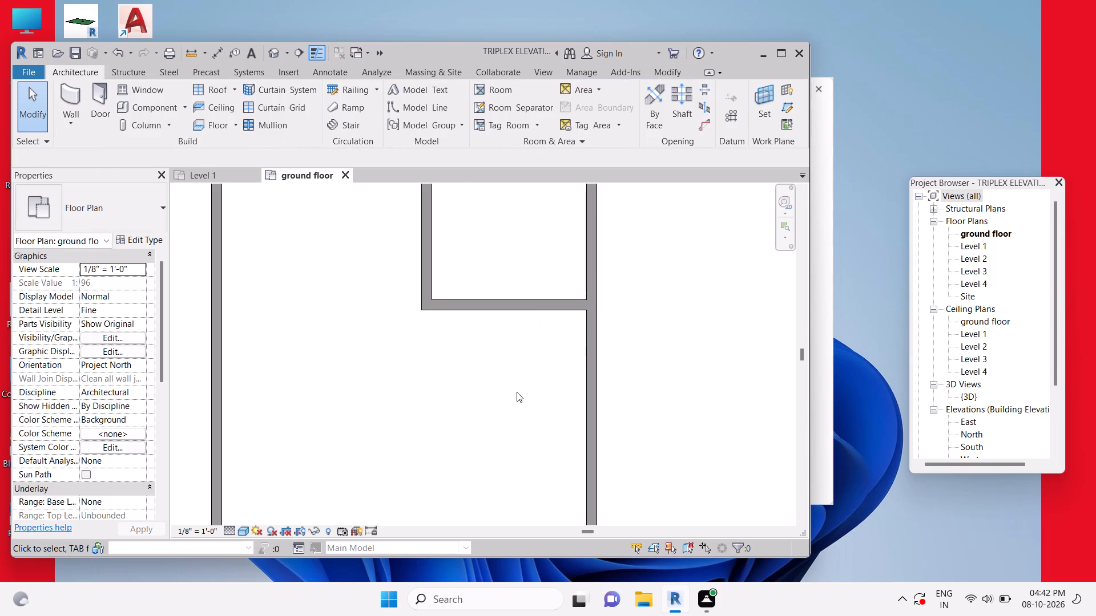
Dismiss the Autodesk notification card covering the ground floor plan.
scroll(509, 415, "down", 5)
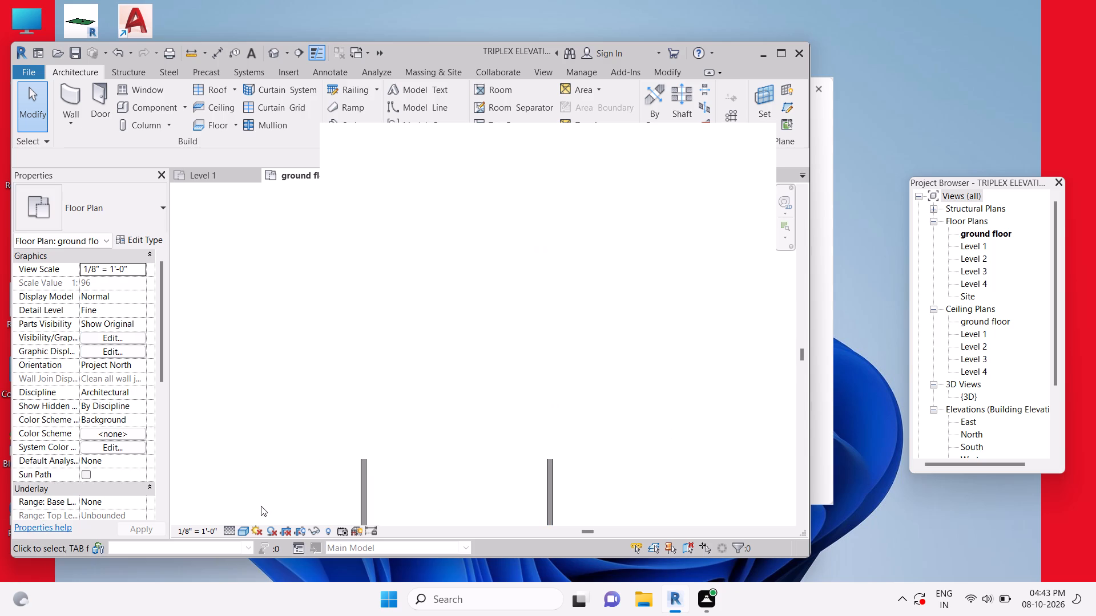
scroll(261, 506, "down", 1)
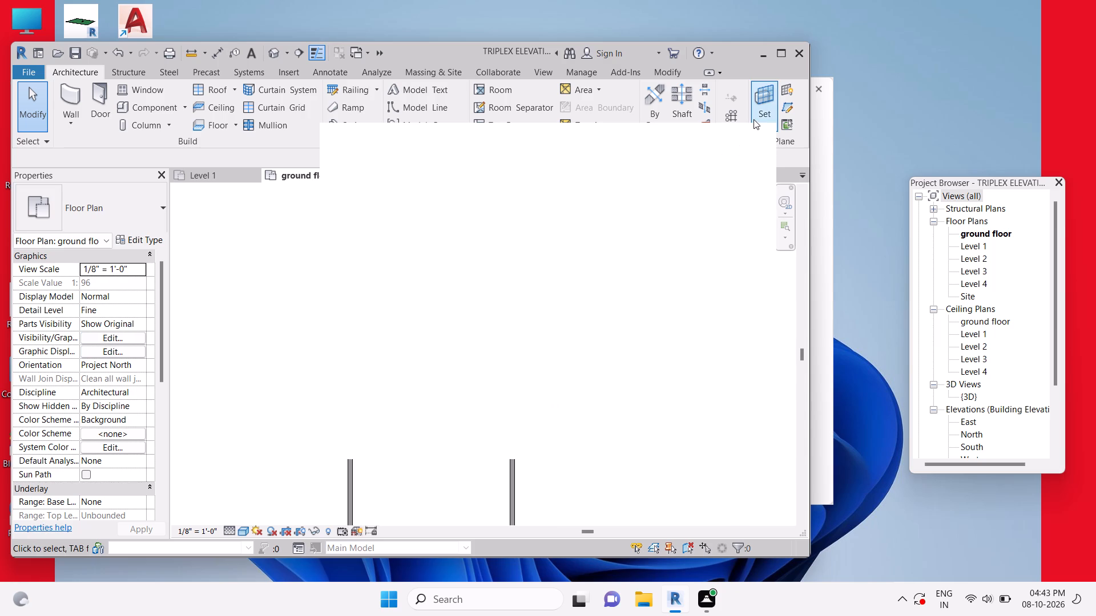
left_click(738, 144)
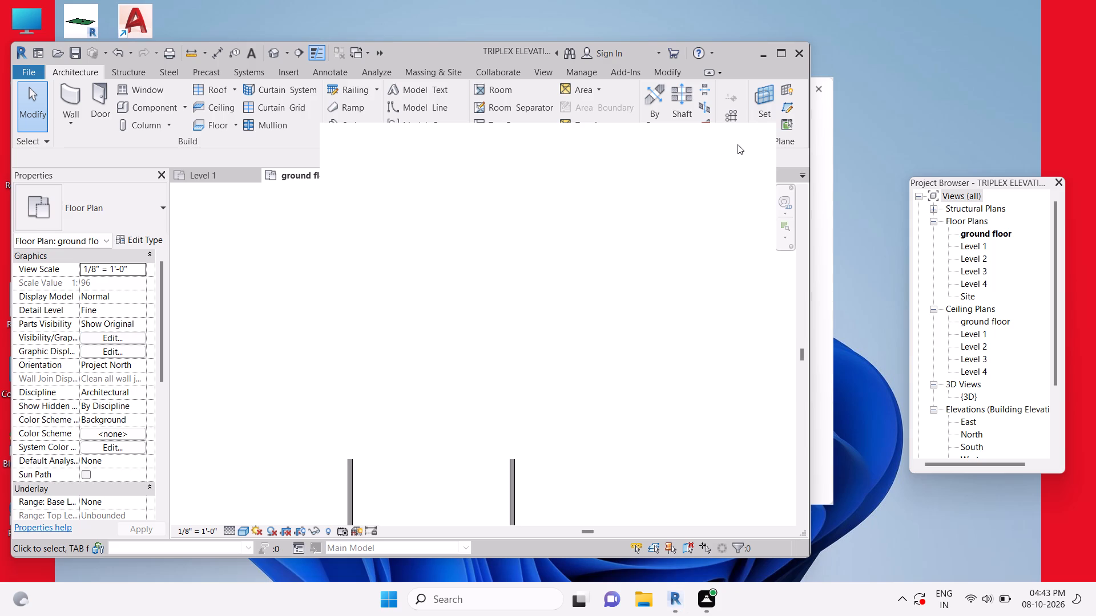
left_click(752, 148)
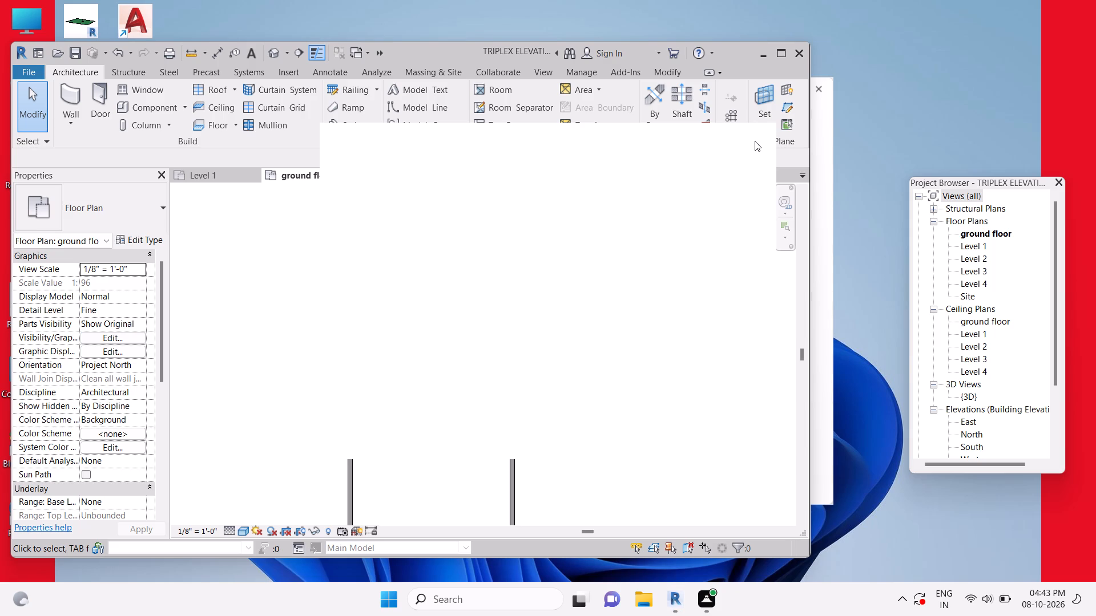
left_click(755, 137)
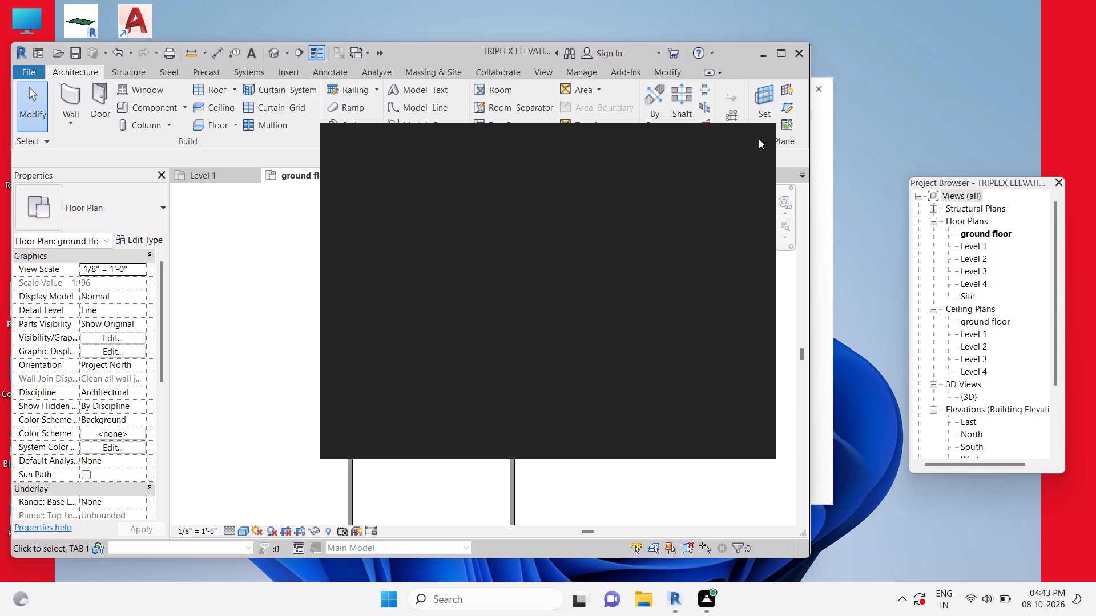
left_click(752, 133)
left_click(755, 139)
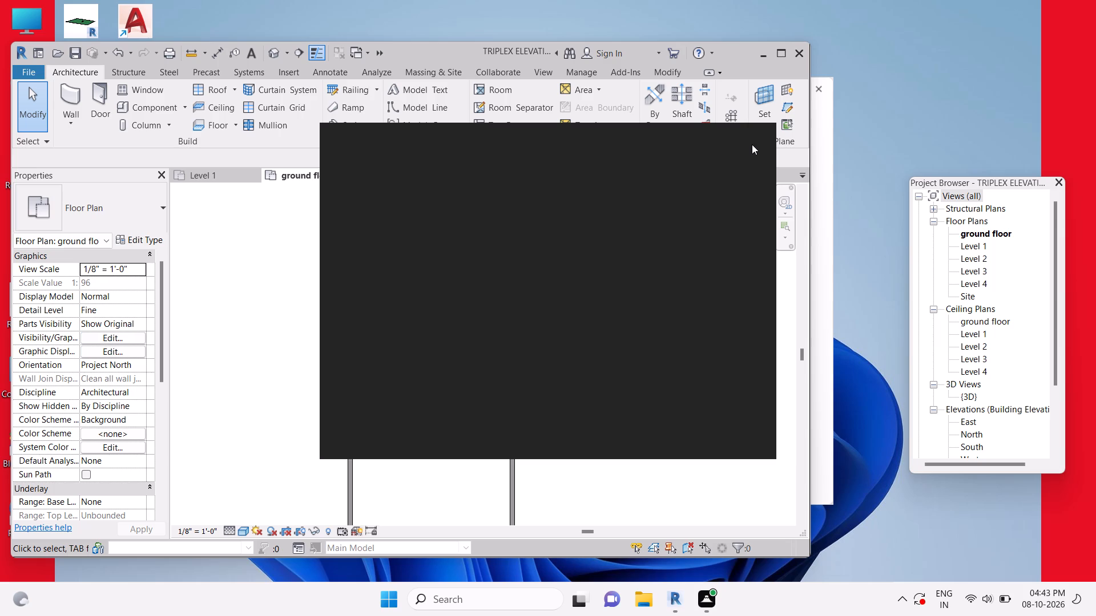
left_click(752, 144)
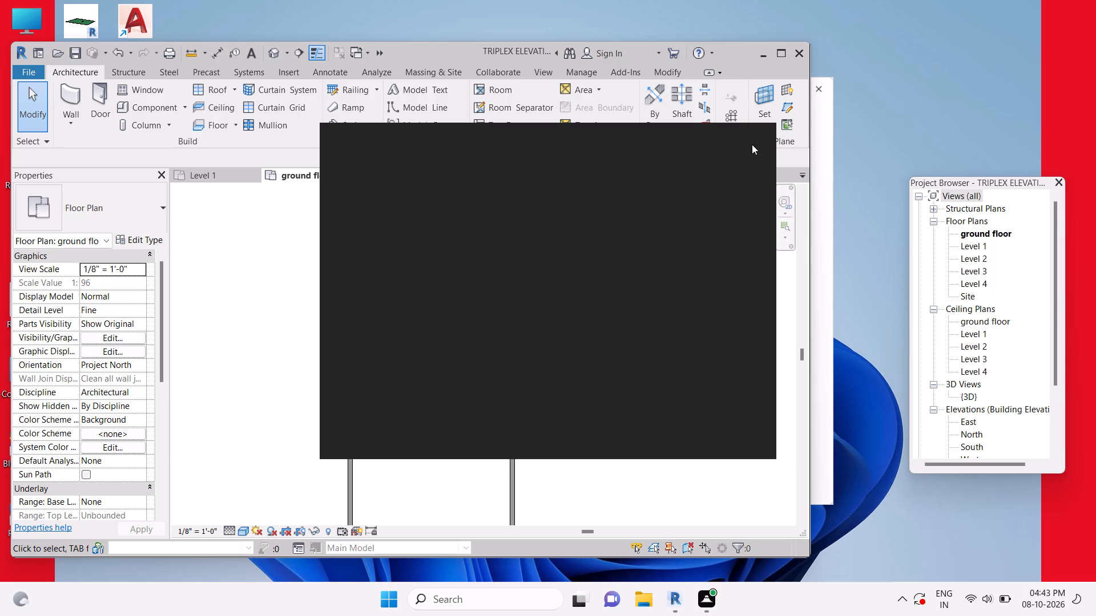
left_click(747, 141)
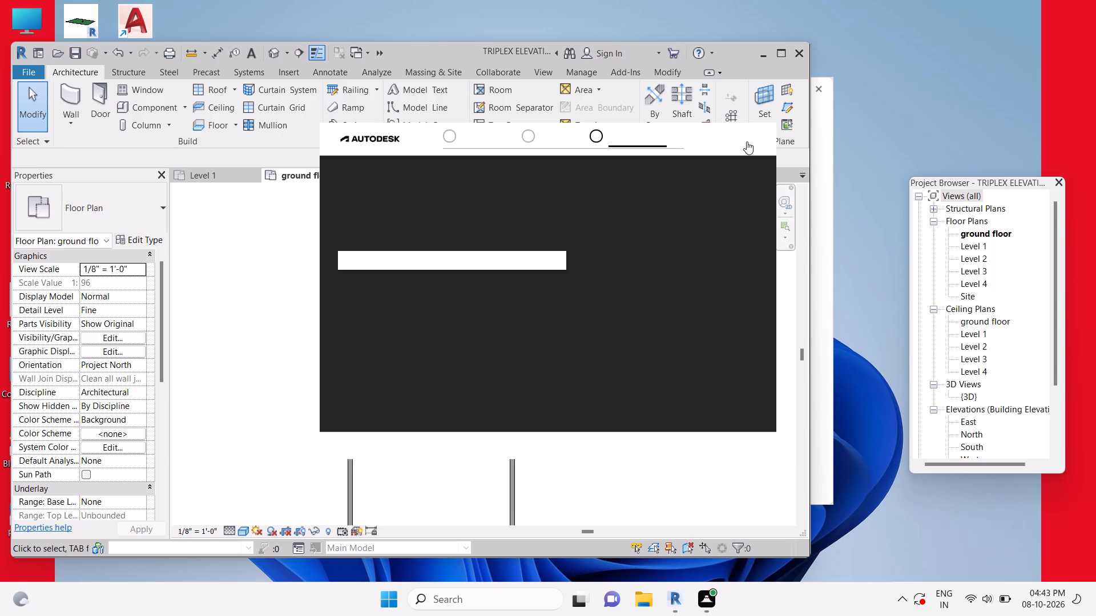
Draw a horizontal Generic - 8" wall 8' 6" long inward from the right exterior wall, 8' 6" below the upper room's lower wall.
scroll(494, 360, "down", 2)
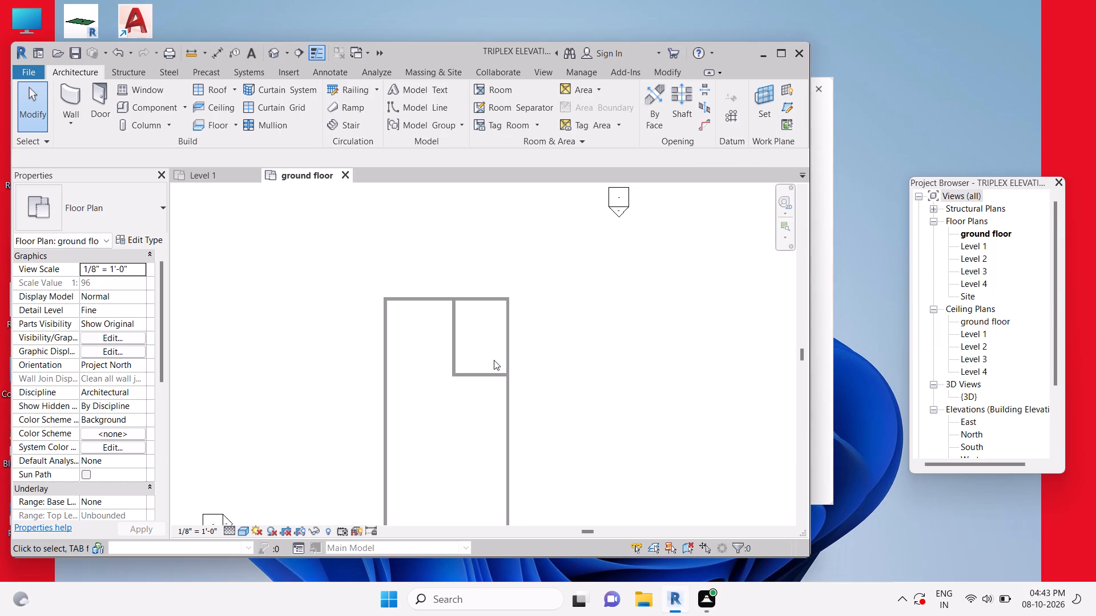
middle_click_drag(495, 362, 553, 284)
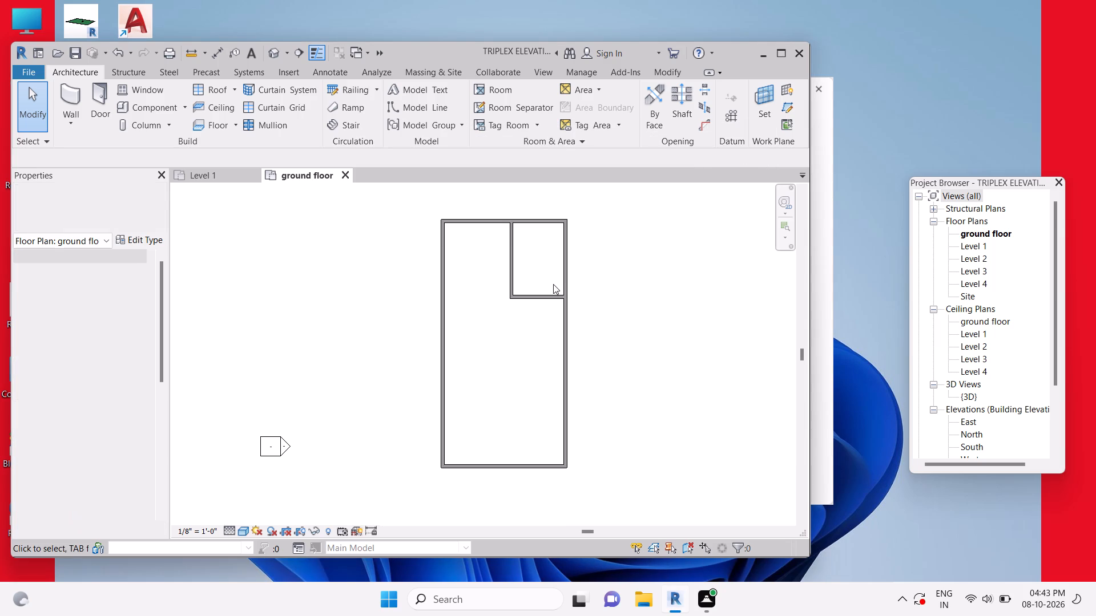
scroll(551, 301, "up", 3)
middle_click_drag(549, 310, 566, 328)
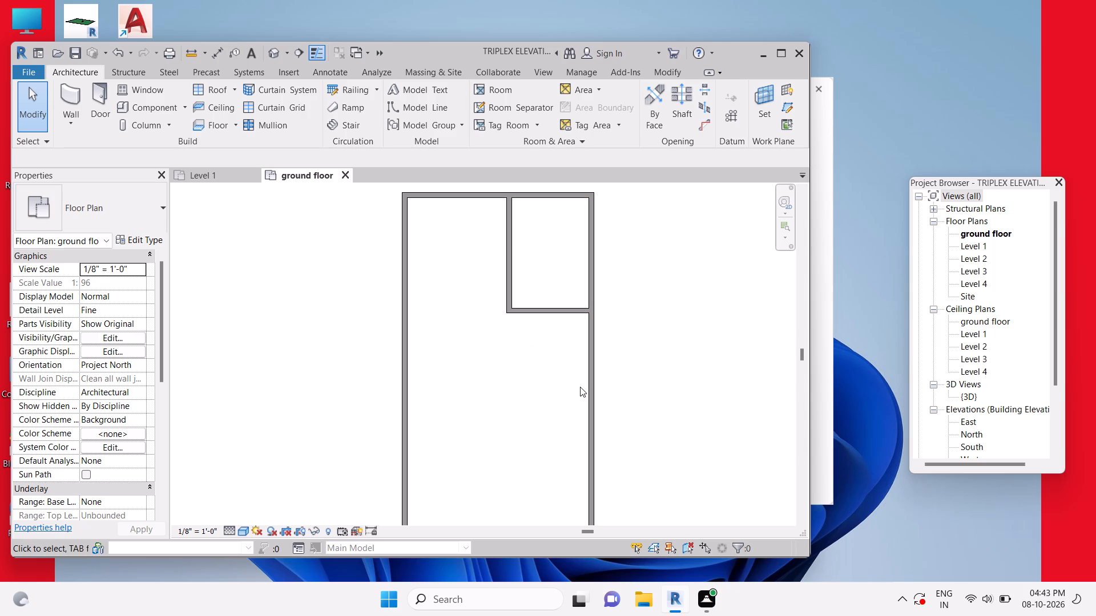
left_click(63, 85)
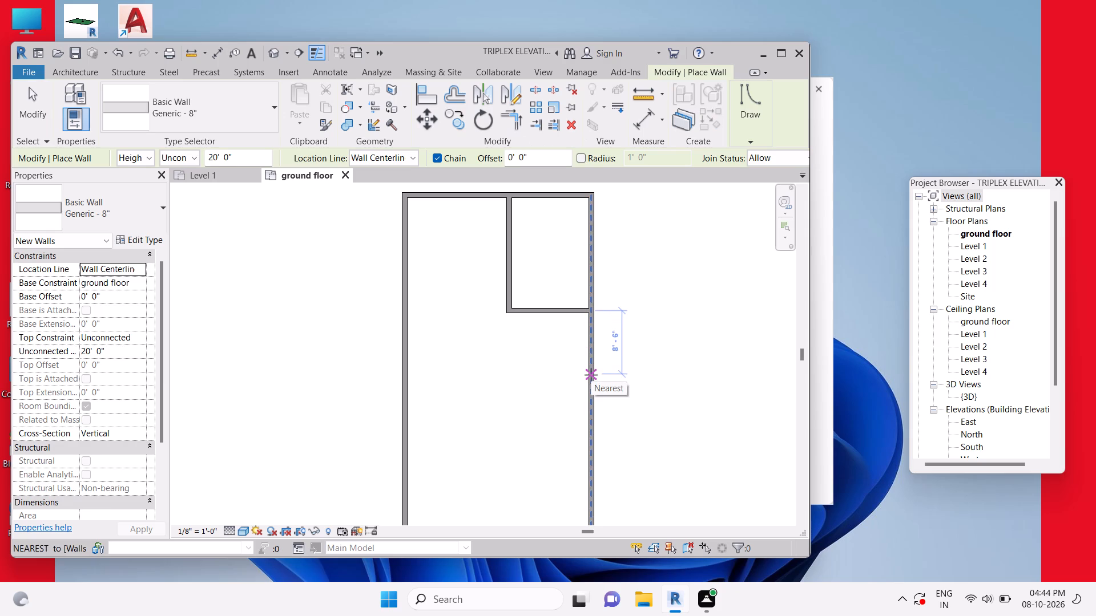
left_click_drag(586, 375, 532, 374)
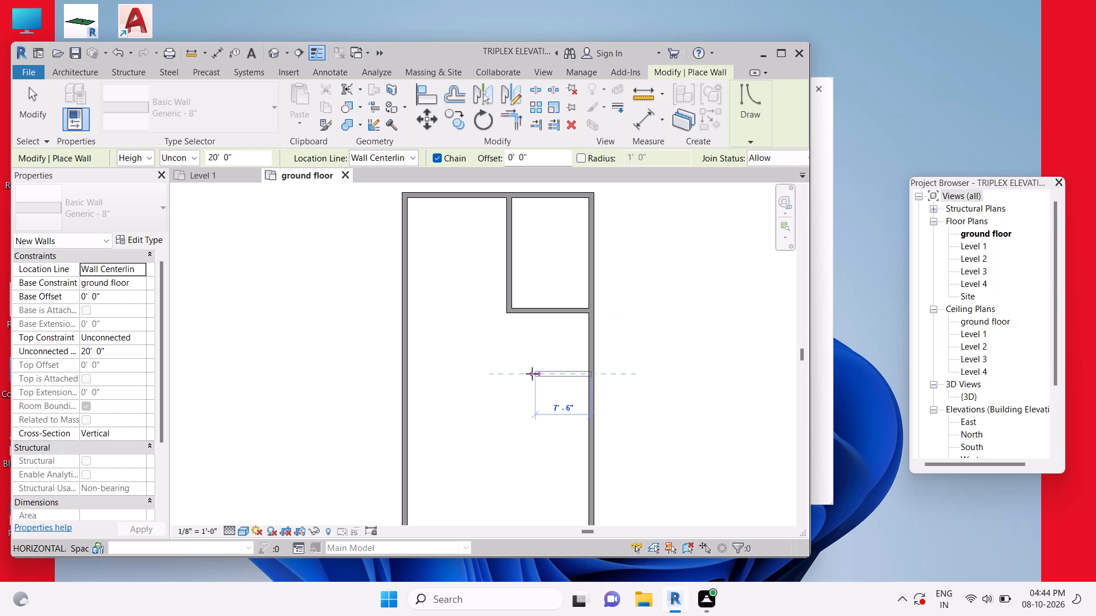
left_click_drag(532, 374, 504, 369)
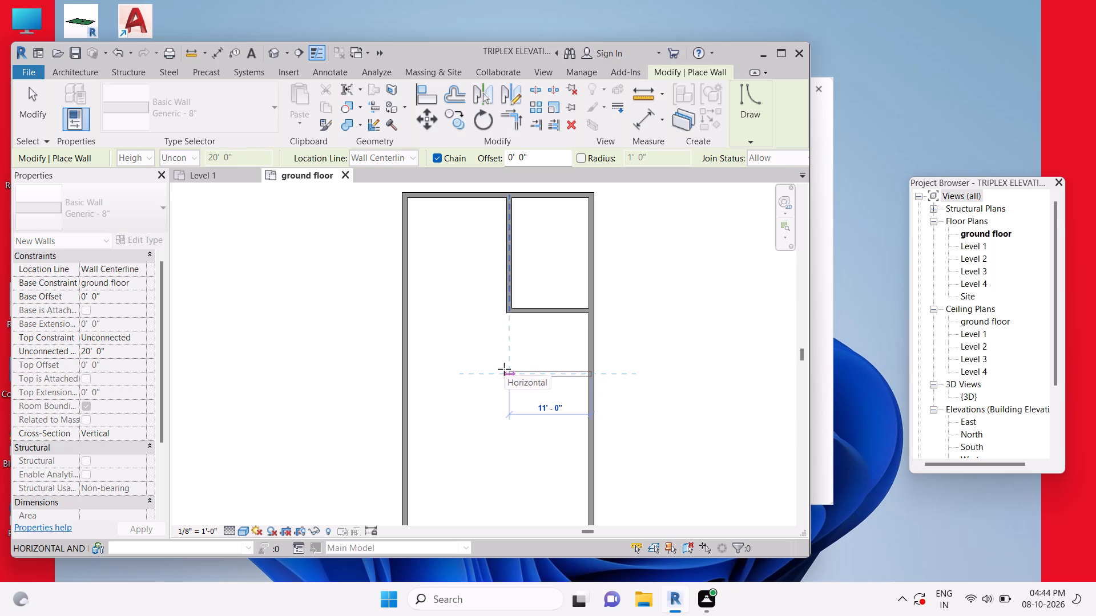
left_click_drag(504, 369, 521, 372)
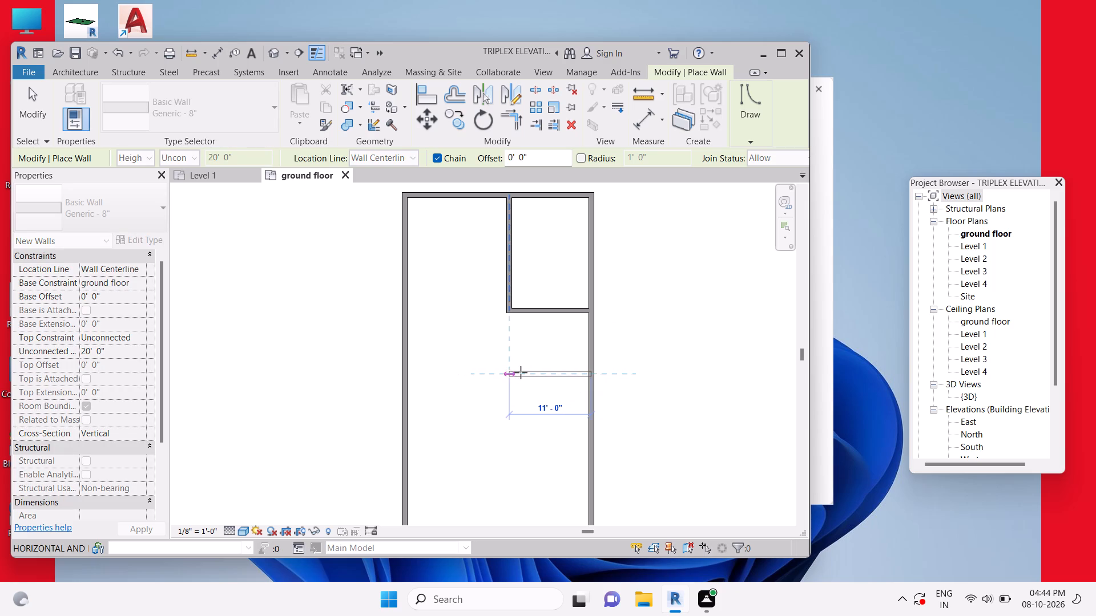
left_click_drag(521, 372, 528, 374)
left_click(528, 374)
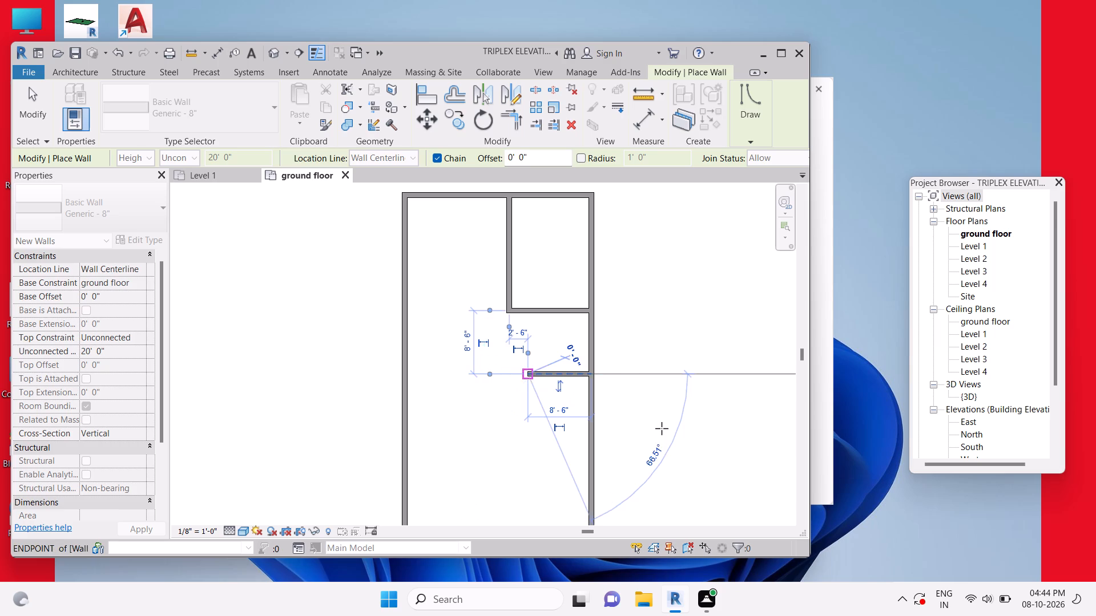
key("Escape")
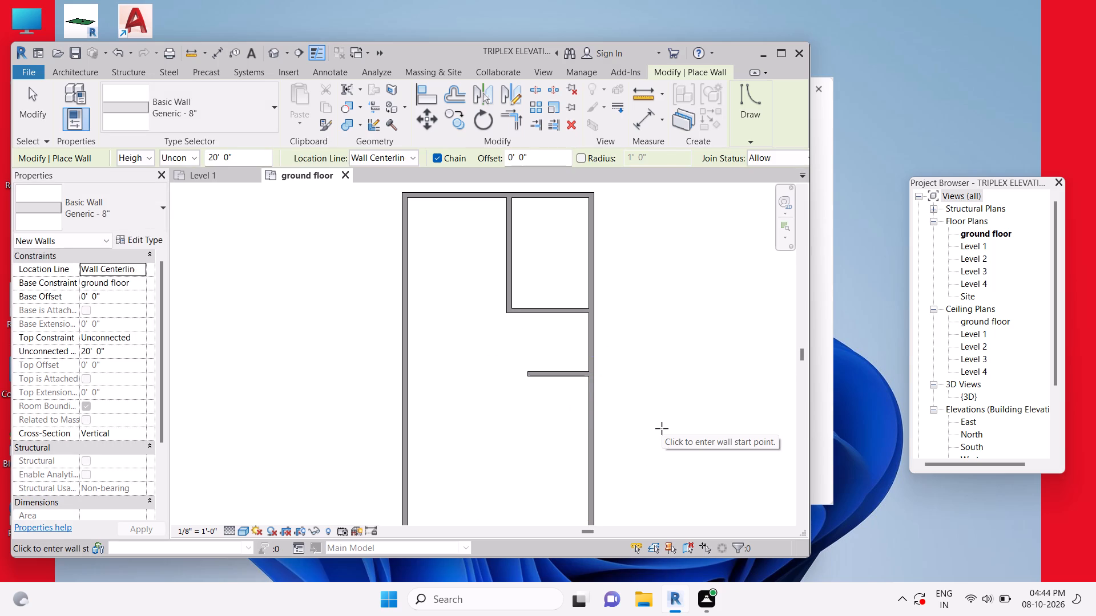
Draw a vertical Generic - 8" wall from the upper room's lower wall to the new 8' 6" wall's free end, enclosing a small room.
scroll(662, 428, "down", 2)
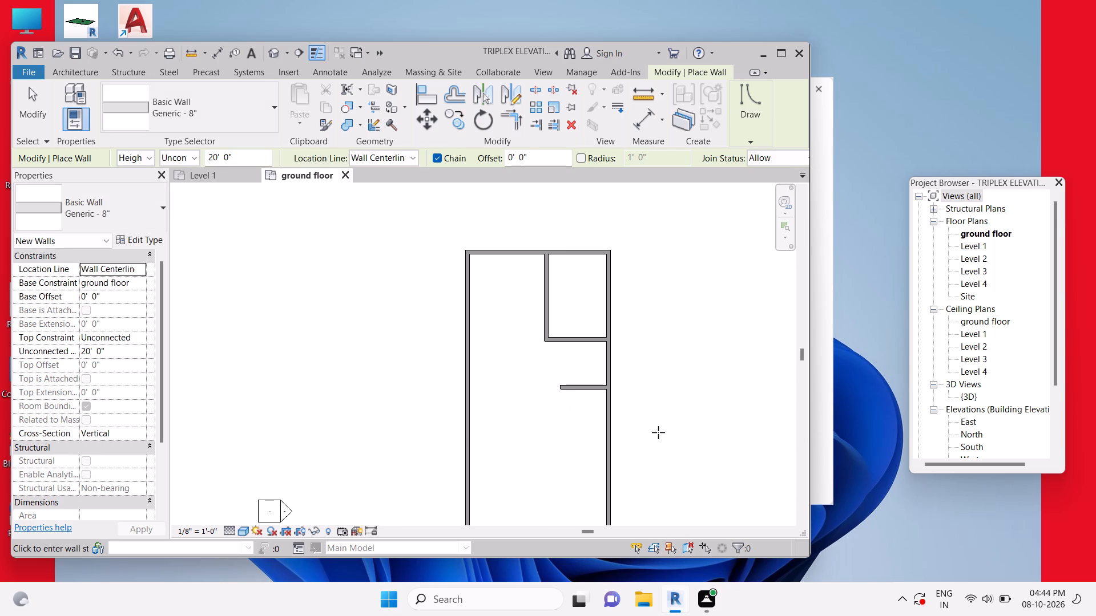
middle_click_drag(537, 433, 556, 361)
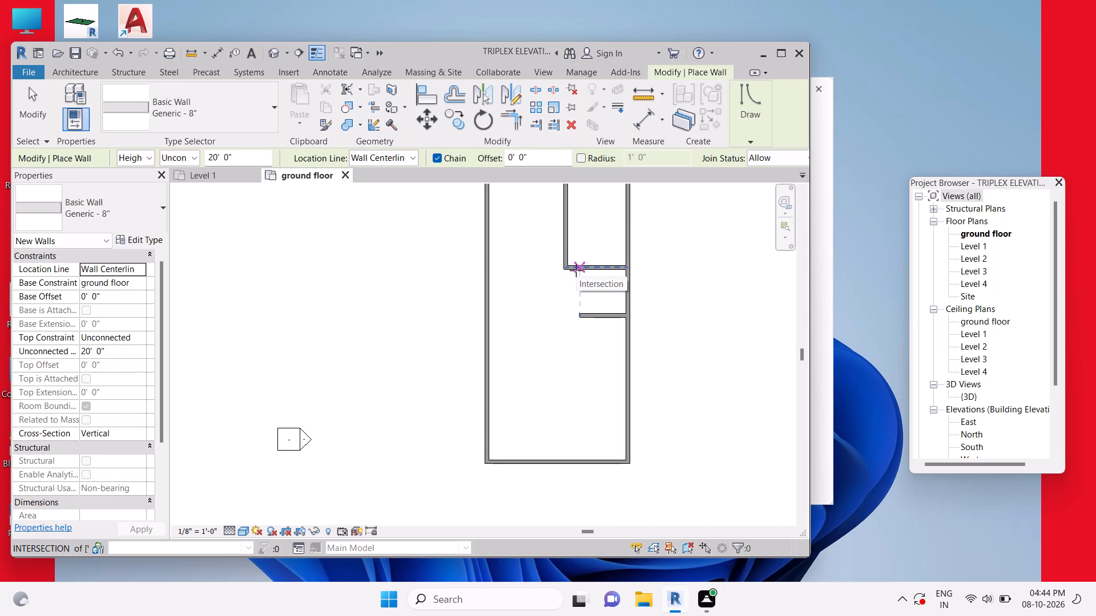
left_click_drag(576, 275, 576, 314)
left_click(576, 314)
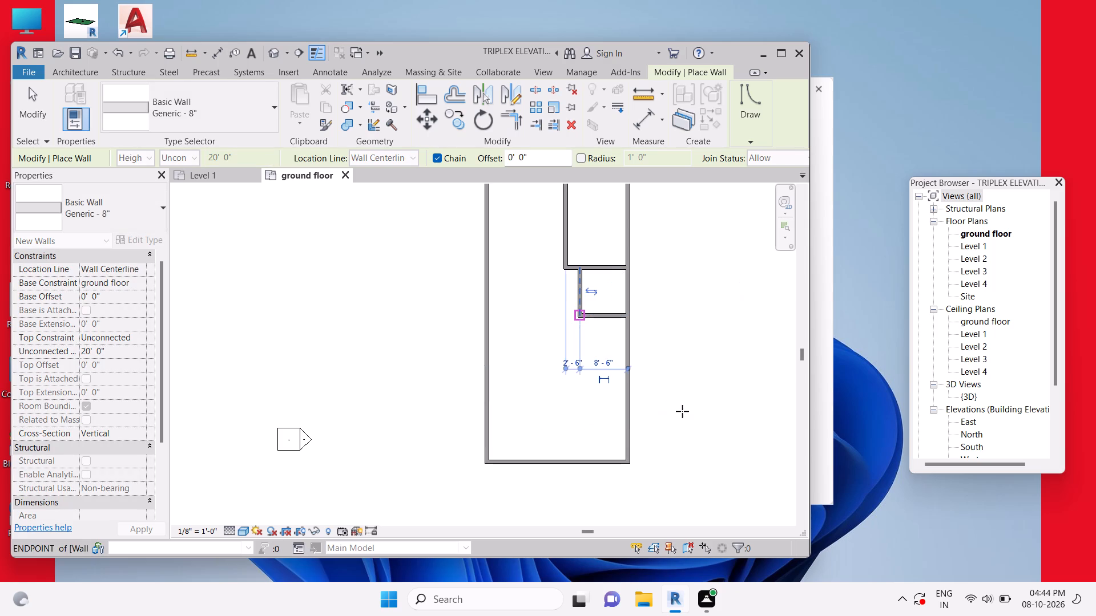
left_click(682, 403)
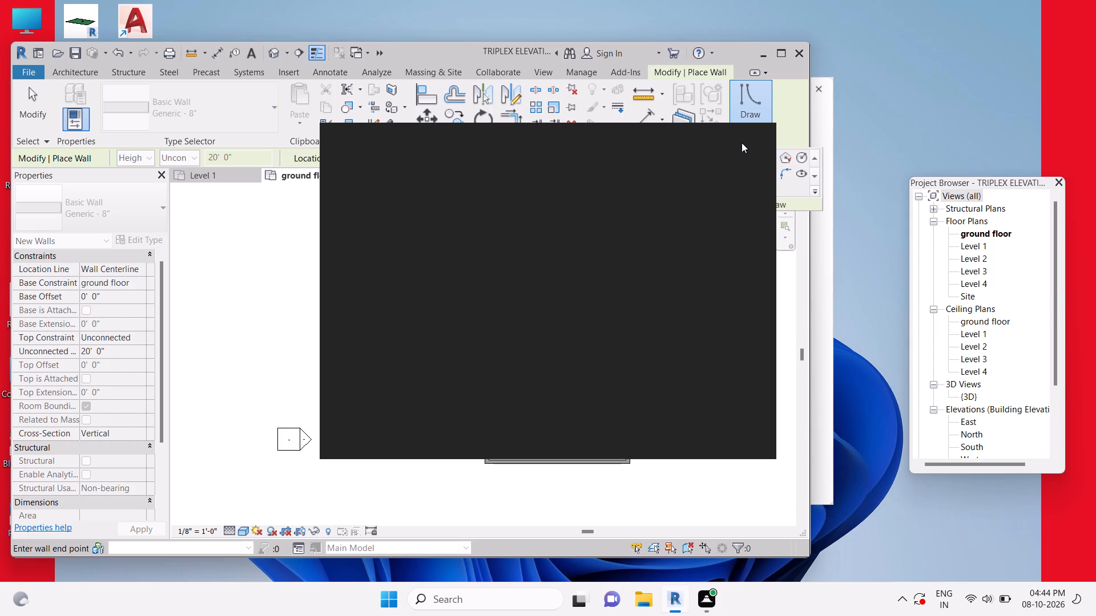
Dismiss the reappearing Autodesk notification card and abandon the stray wall started outside the building.
left_click(749, 151)
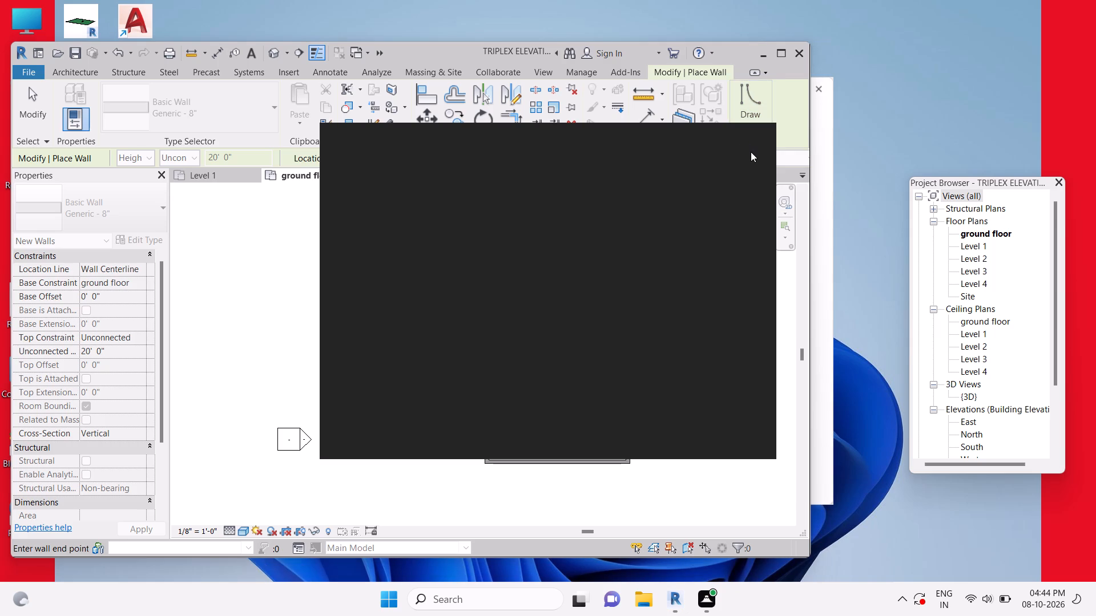
left_click(730, 146)
left_click(760, 134)
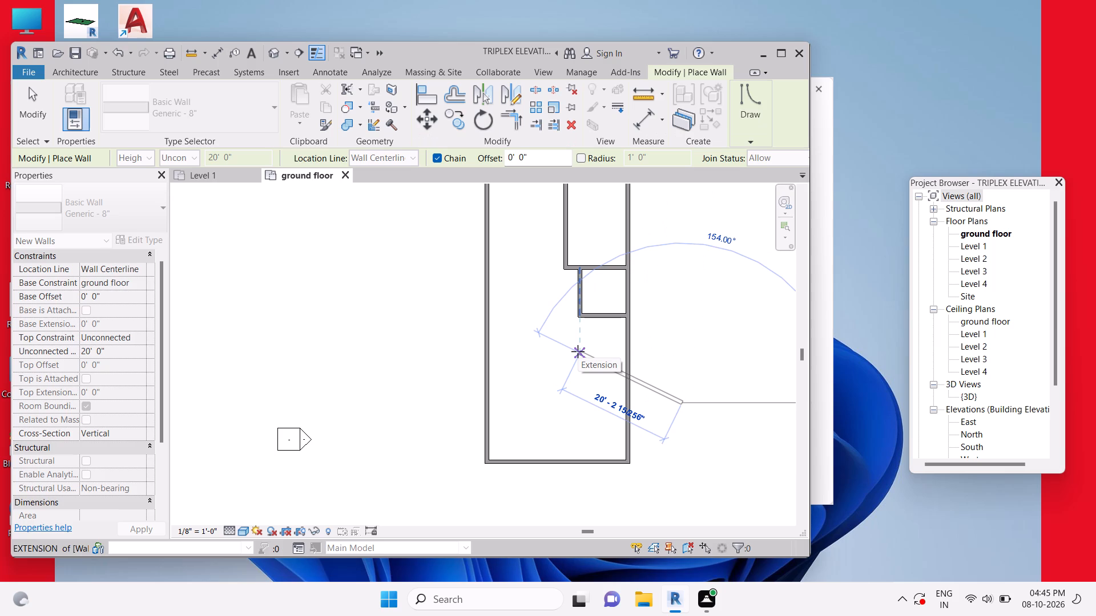
key("Delete")
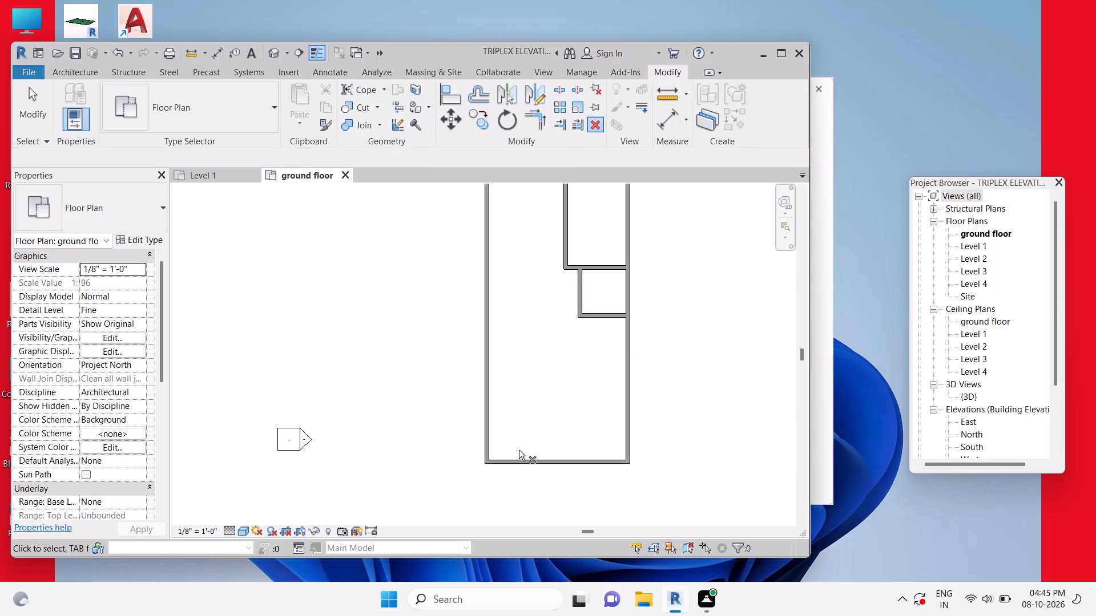
Draw a horizontal Generic - 8" wall 14' 0" long from the left exterior wall, 7' 6" below the small room's lower wall.
left_click(81, 72)
left_click(80, 86)
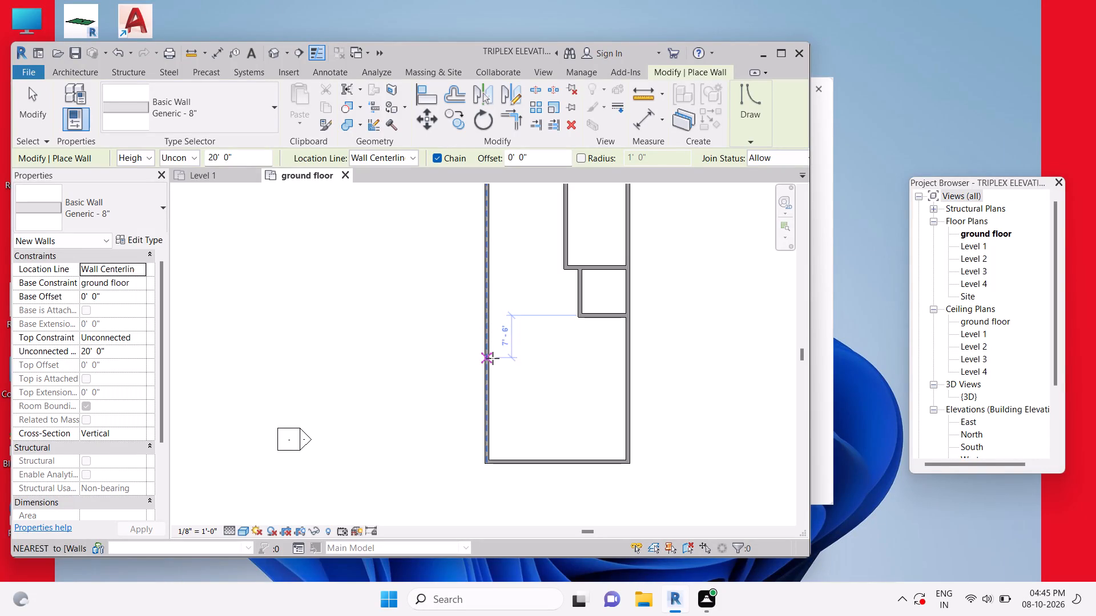
left_click_drag(493, 358, 557, 360)
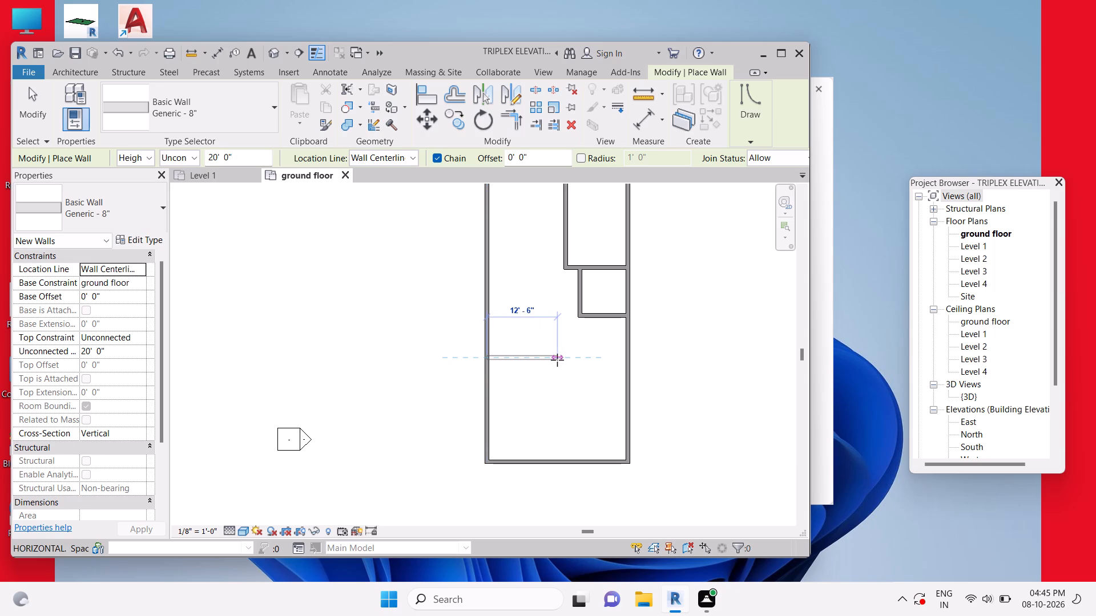
left_click_drag(557, 360, 561, 363)
left_click(561, 360)
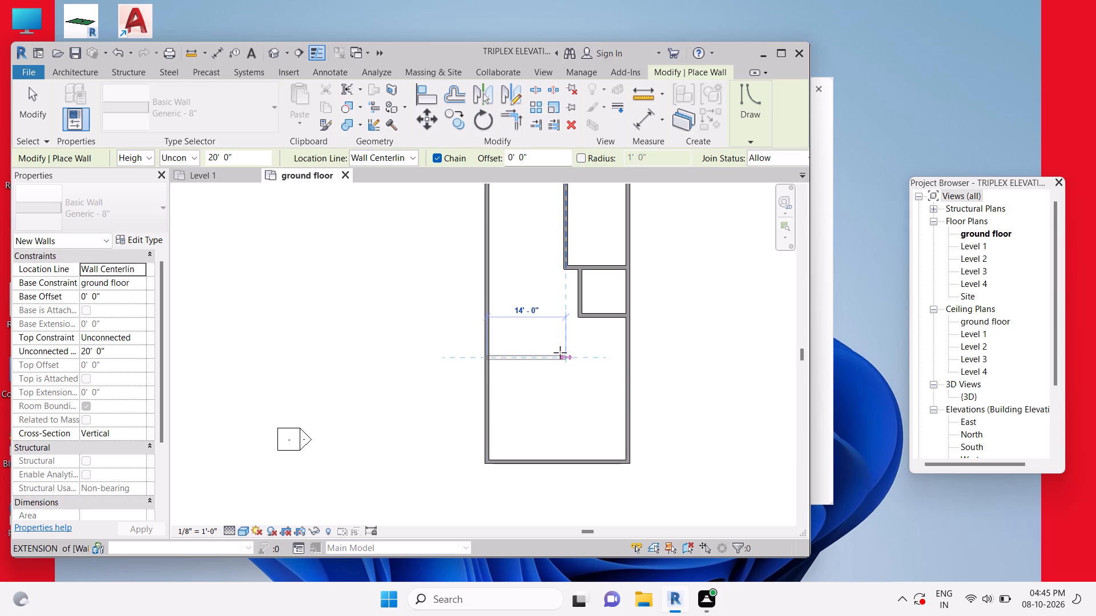
double_click(560, 352)
Delete the short diagonal stub wall at the free end of the 14' 0" wall.
left_click(560, 352)
left_click(560, 352)
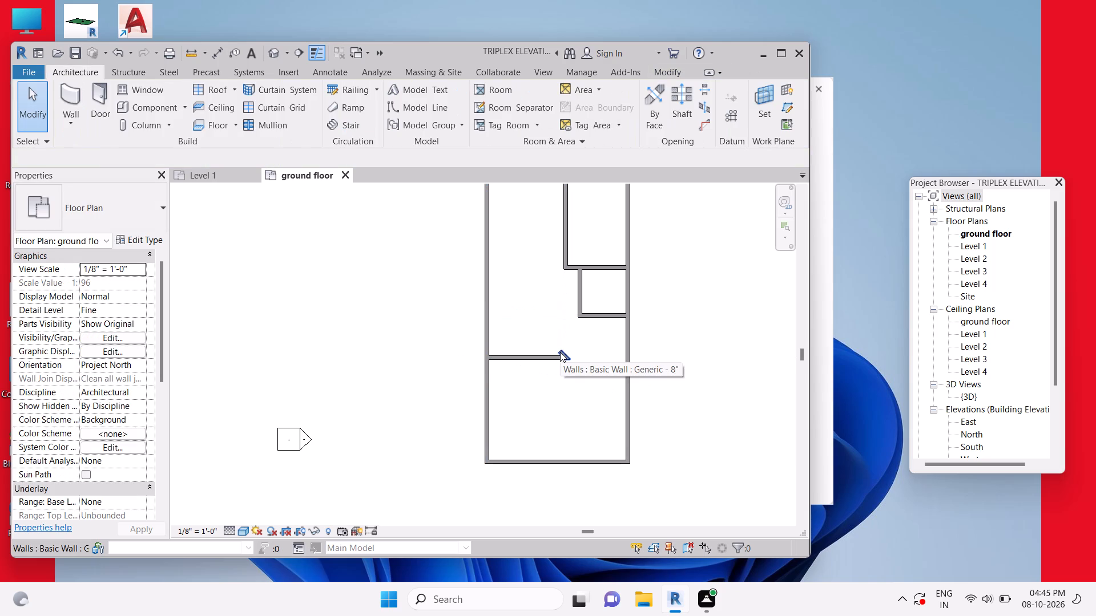
key("Delete")
left_click(559, 352)
key("Delete")
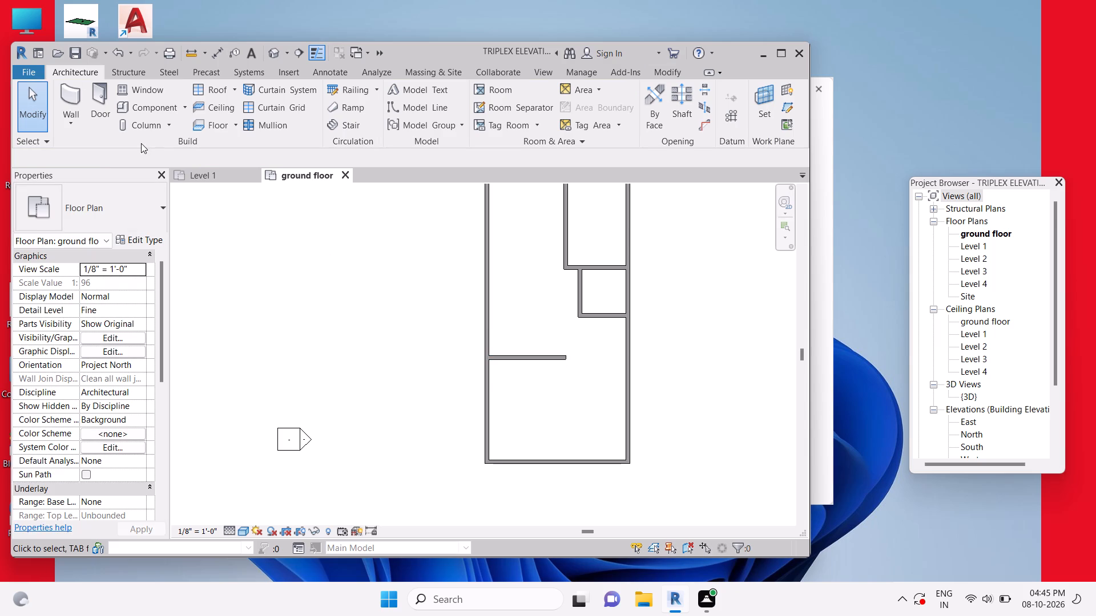
Draw a vertical Generic - 8" wall 9' 0" long downward from the free end of the 14' 0" wall.
left_click(66, 91)
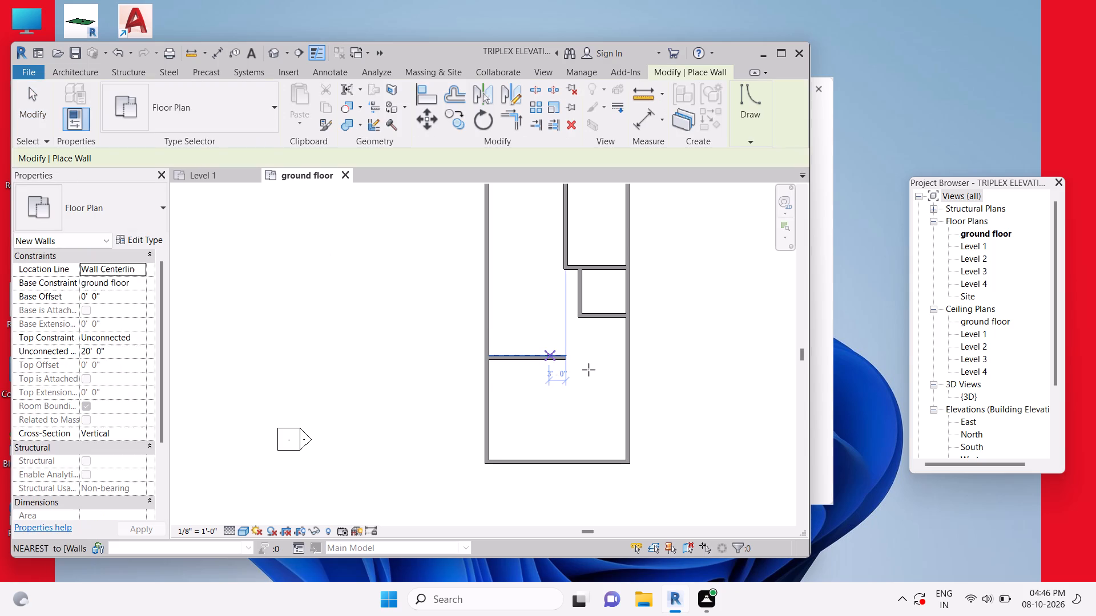
left_click_drag(569, 364, 573, 416)
left_click(571, 409)
left_click_drag(571, 409, 570, 396)
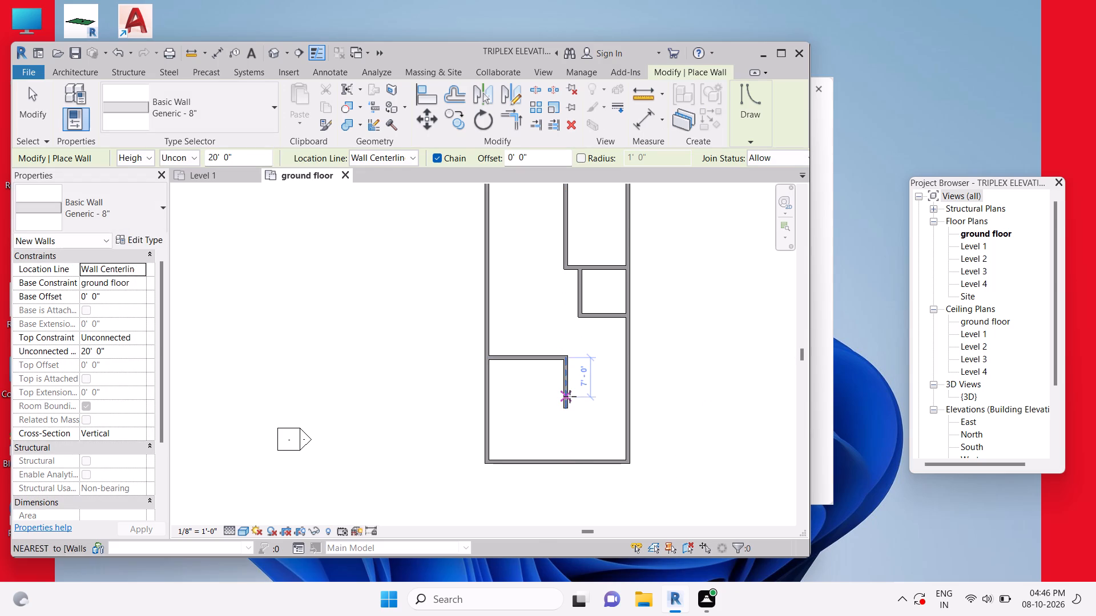
Draw a horizontal Generic - 8" wall 14' 0" long from the vertical wall's lower end to the left exterior wall, closing the room.
left_click_drag(570, 396, 570, 403)
left_click(570, 403)
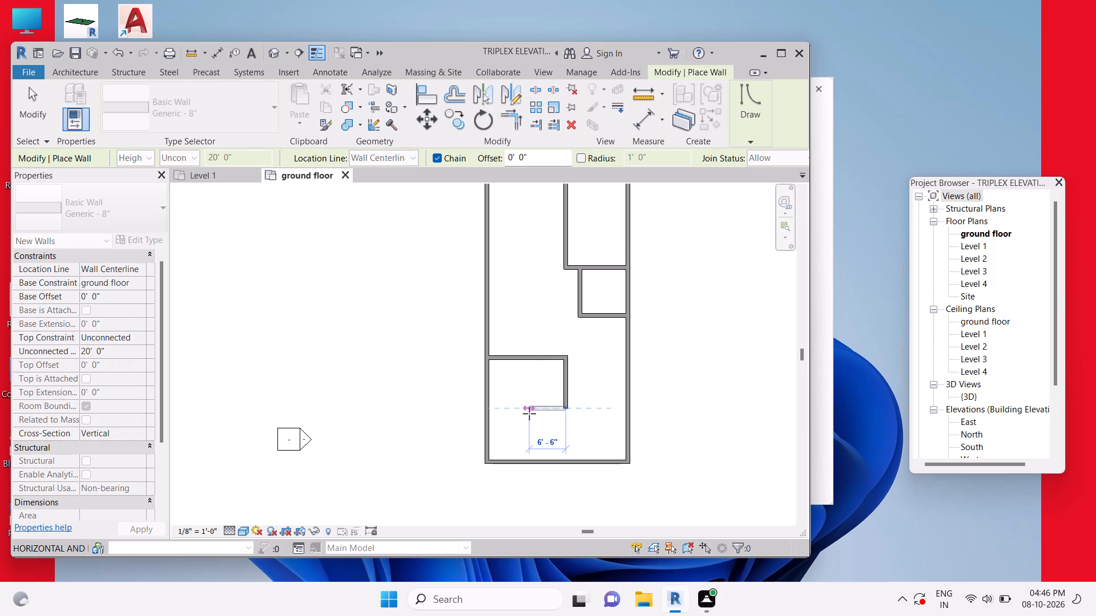
left_click(486, 408)
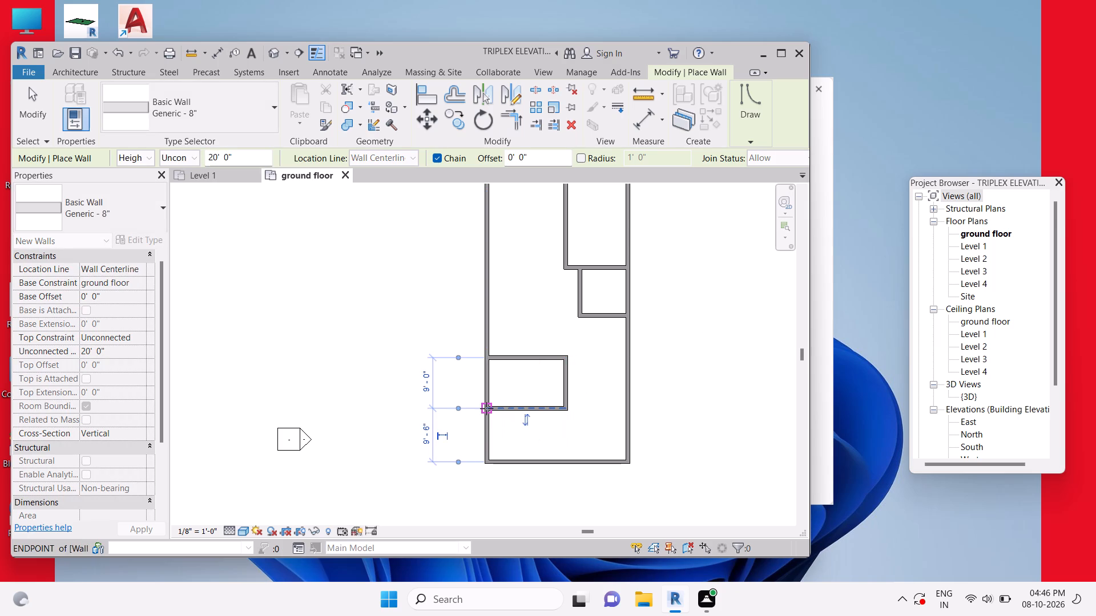
key("Escape")
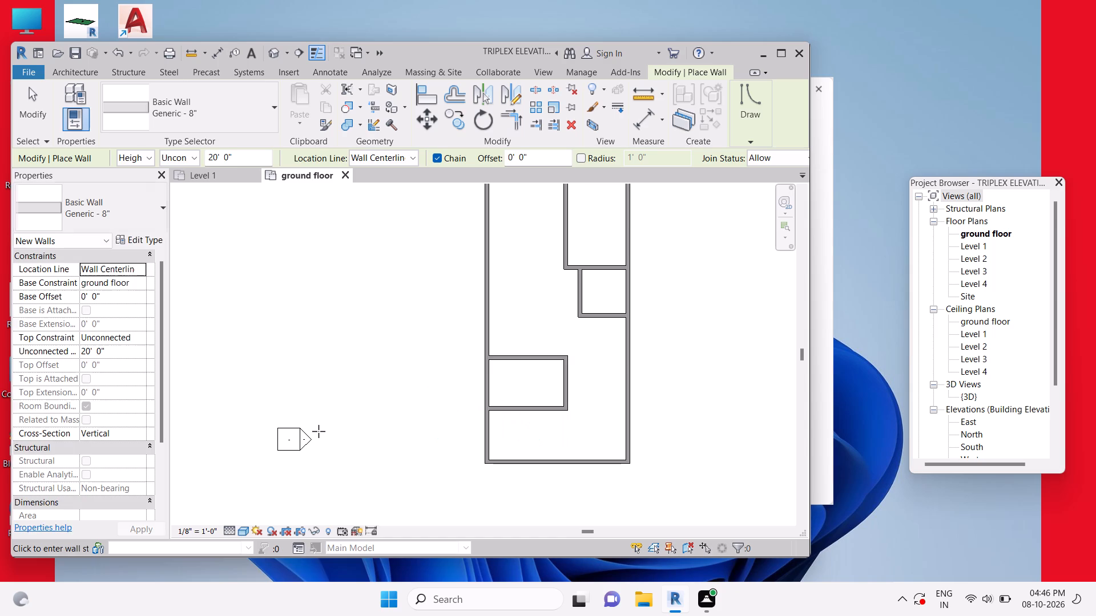
Dismiss the Autodesk Genuine notification card covering the ground floor plan.
scroll(426, 496, "down", 2)
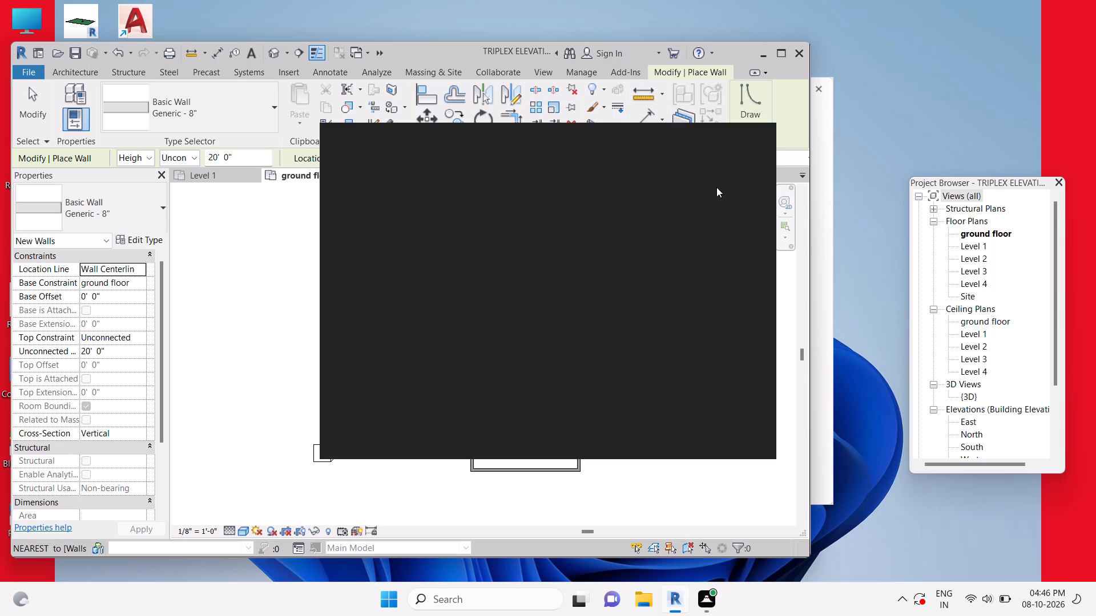
left_click(755, 143)
left_click(756, 136)
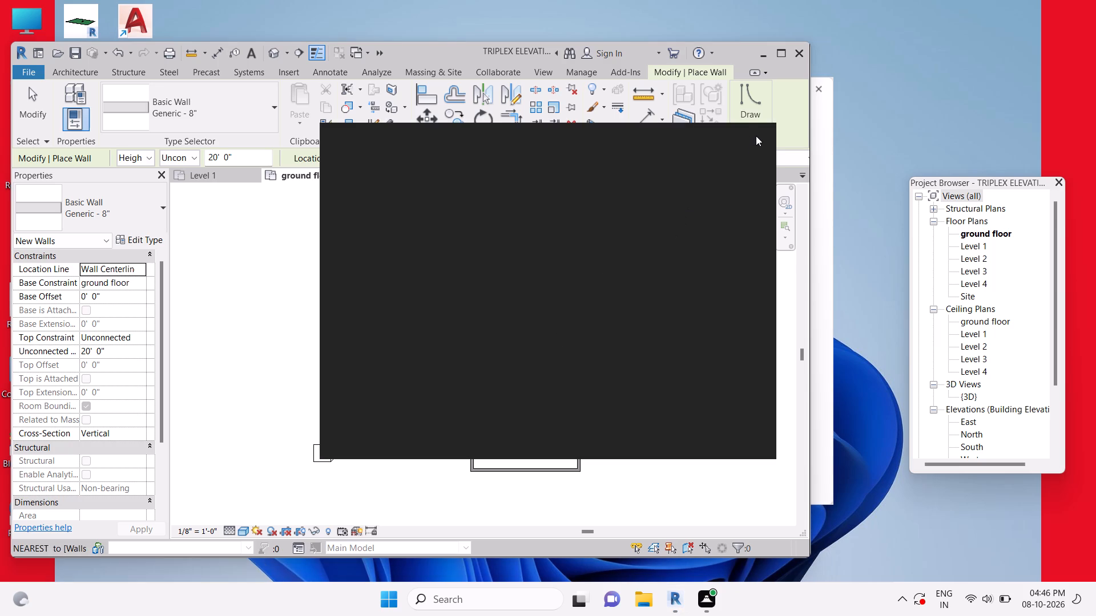
left_click(756, 136)
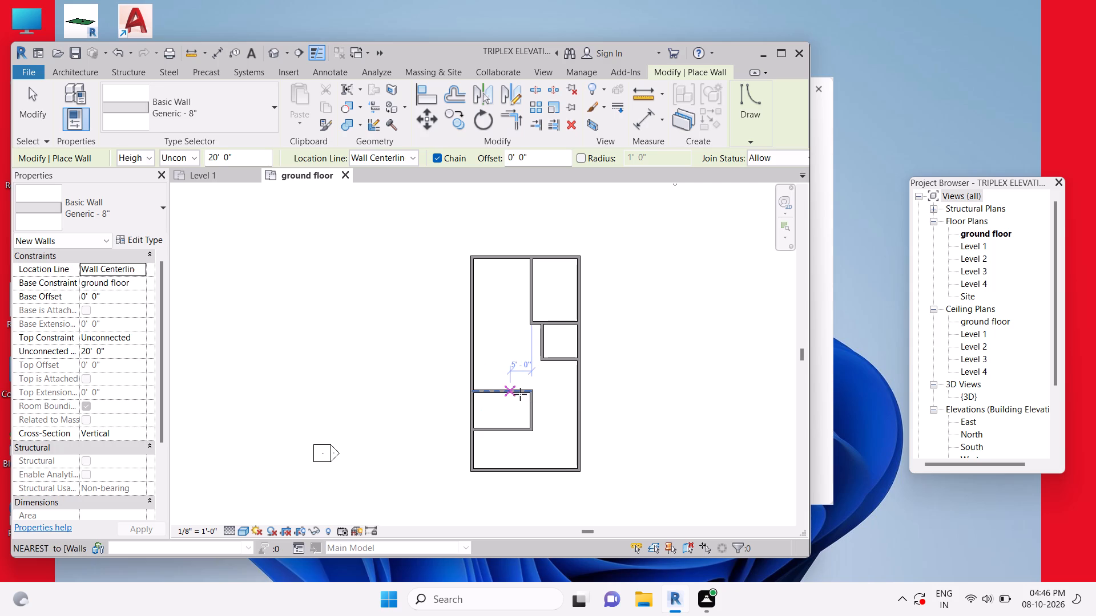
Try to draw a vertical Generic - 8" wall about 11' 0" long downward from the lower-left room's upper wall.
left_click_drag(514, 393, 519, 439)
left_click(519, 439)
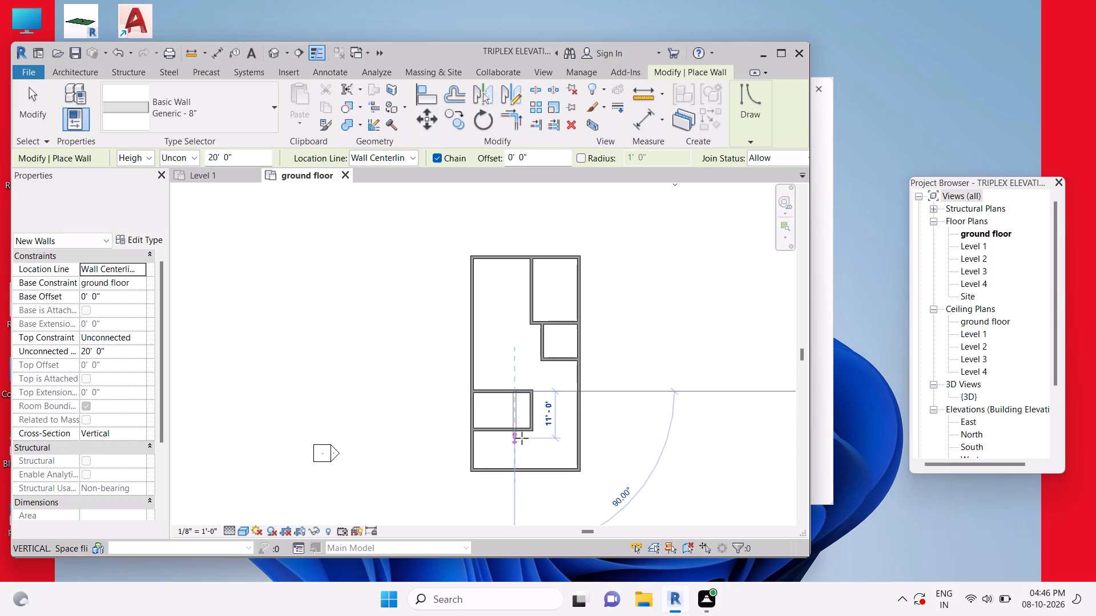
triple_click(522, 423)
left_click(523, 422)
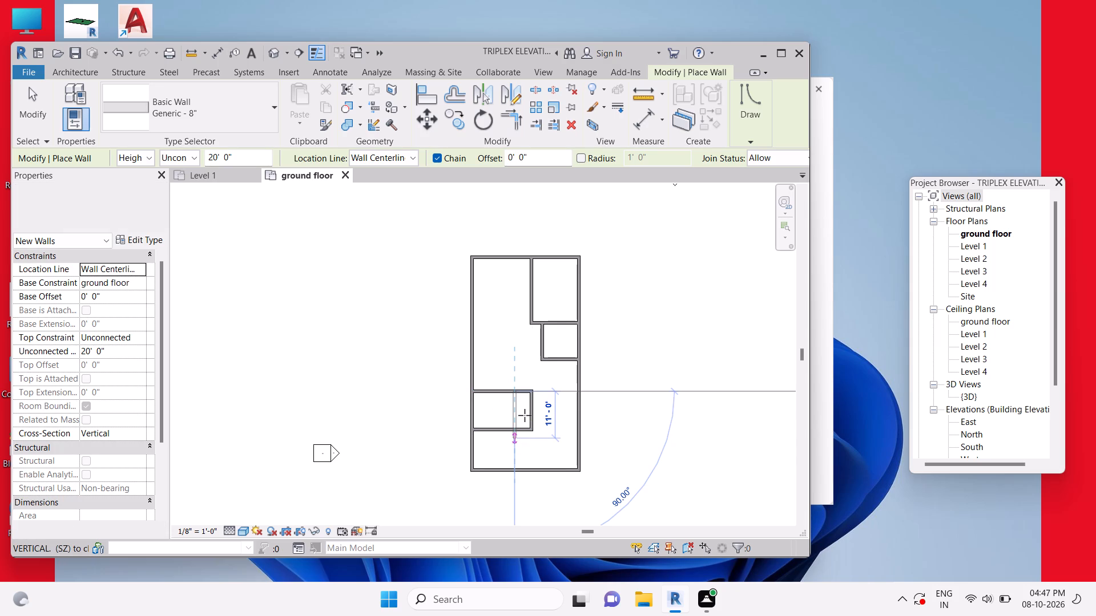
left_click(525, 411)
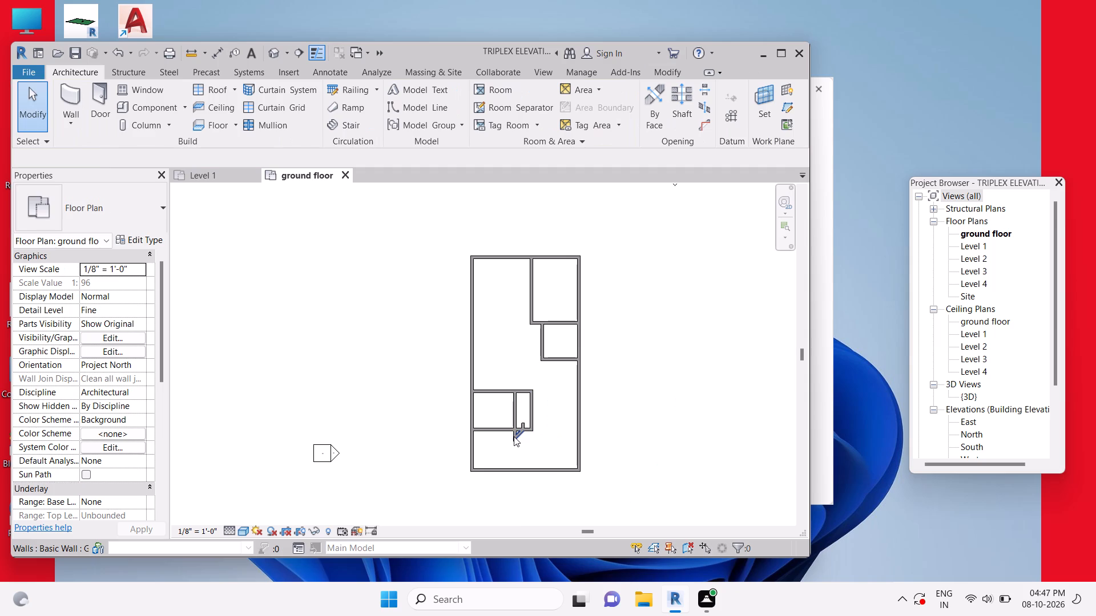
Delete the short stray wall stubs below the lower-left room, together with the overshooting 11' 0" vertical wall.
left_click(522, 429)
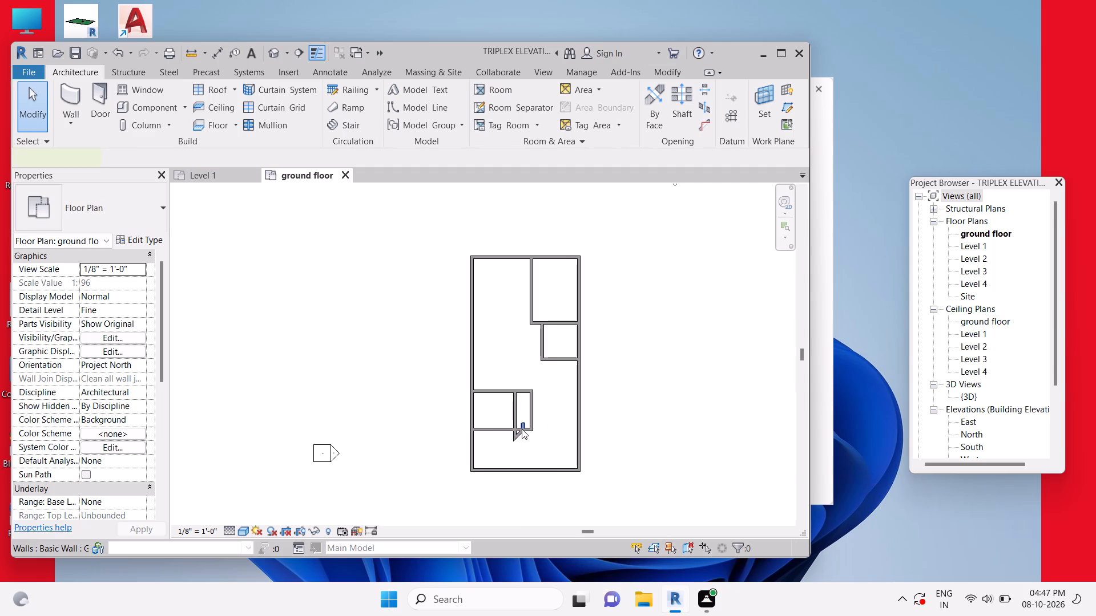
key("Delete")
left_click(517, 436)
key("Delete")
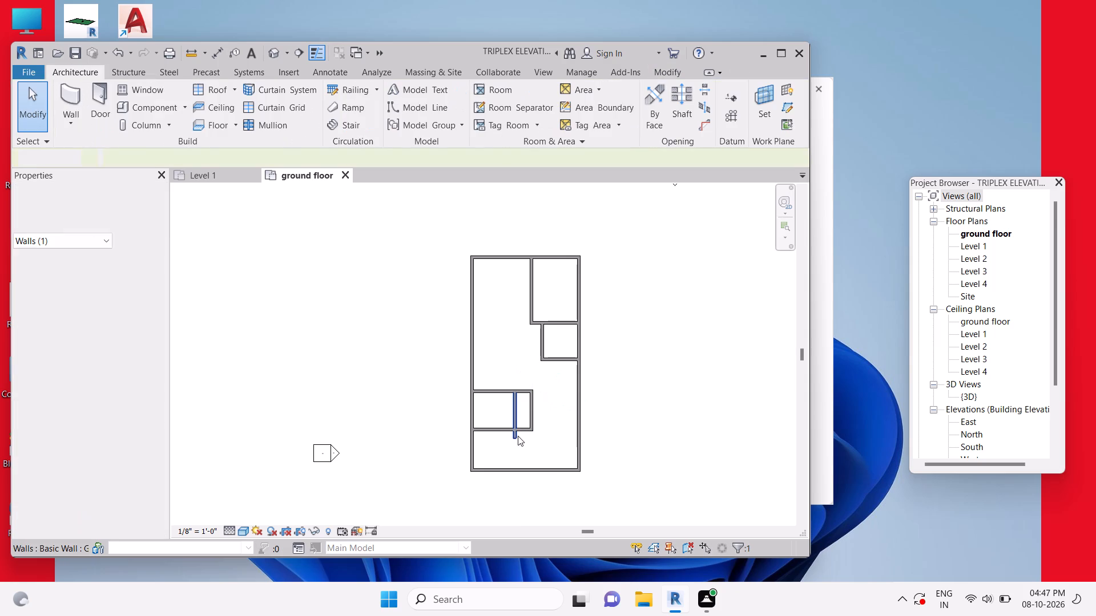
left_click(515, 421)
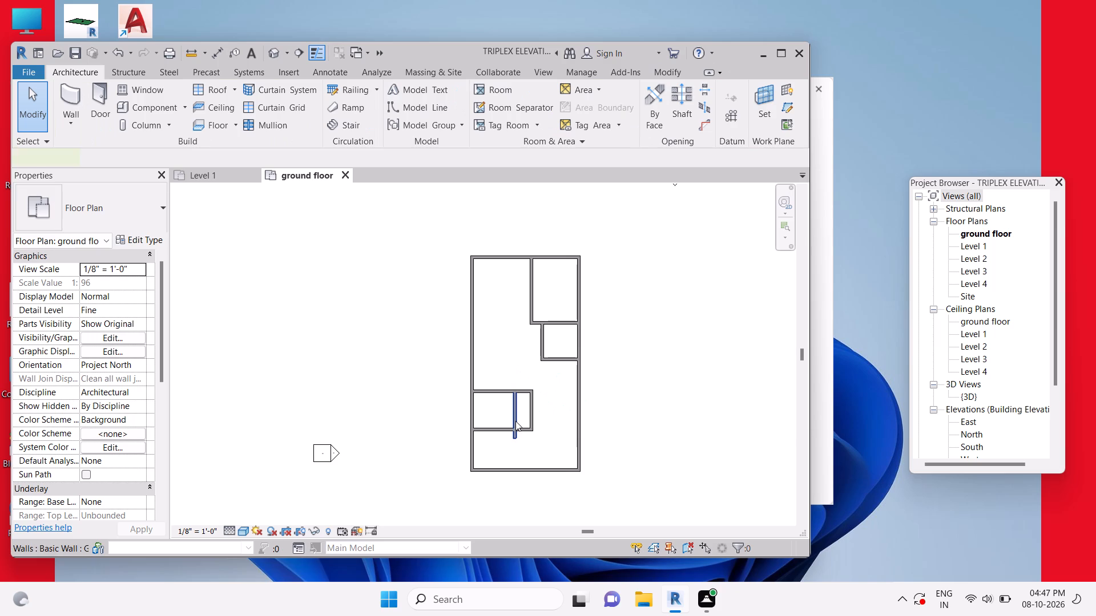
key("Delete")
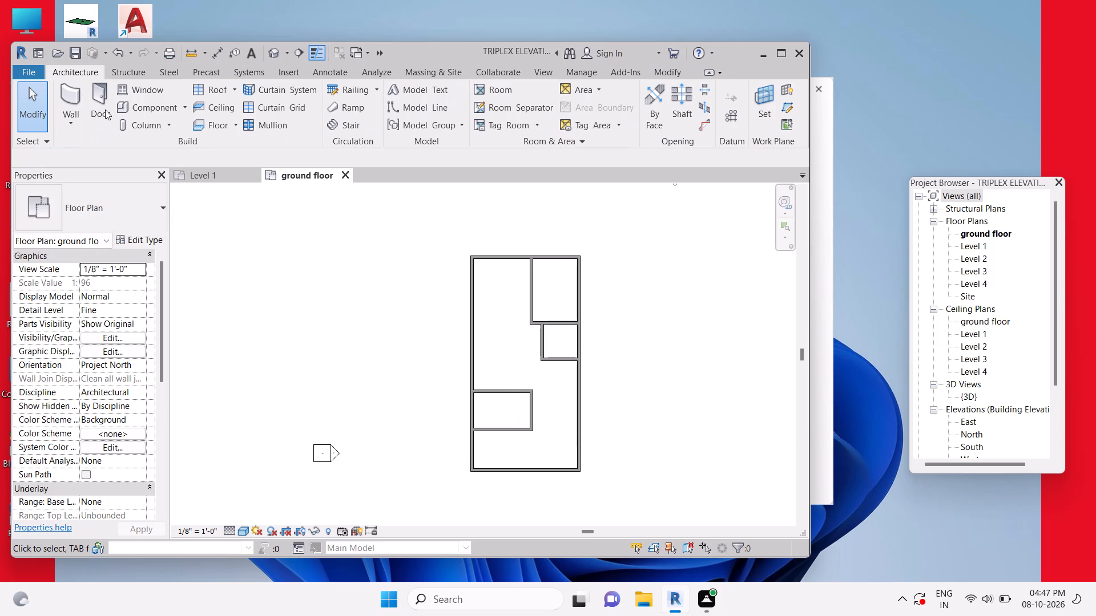
Draw a vertical Generic - 8" wall 9' 0" long between the lower-left room's horizontal walls, 10' 0" from the left exterior wall.
left_click(70, 102)
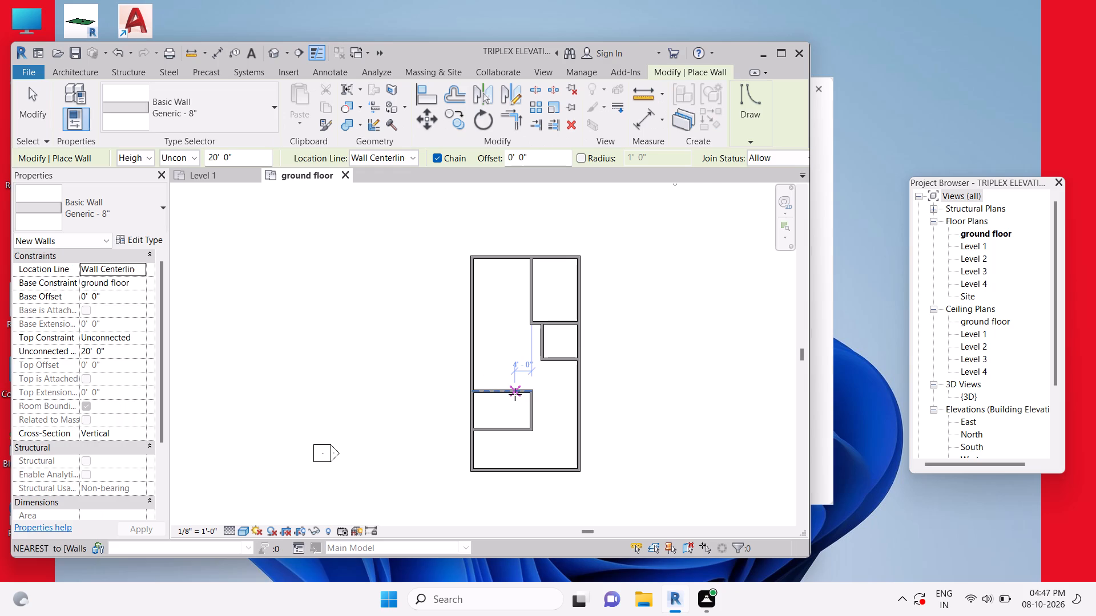
left_click_drag(515, 394, 512, 425)
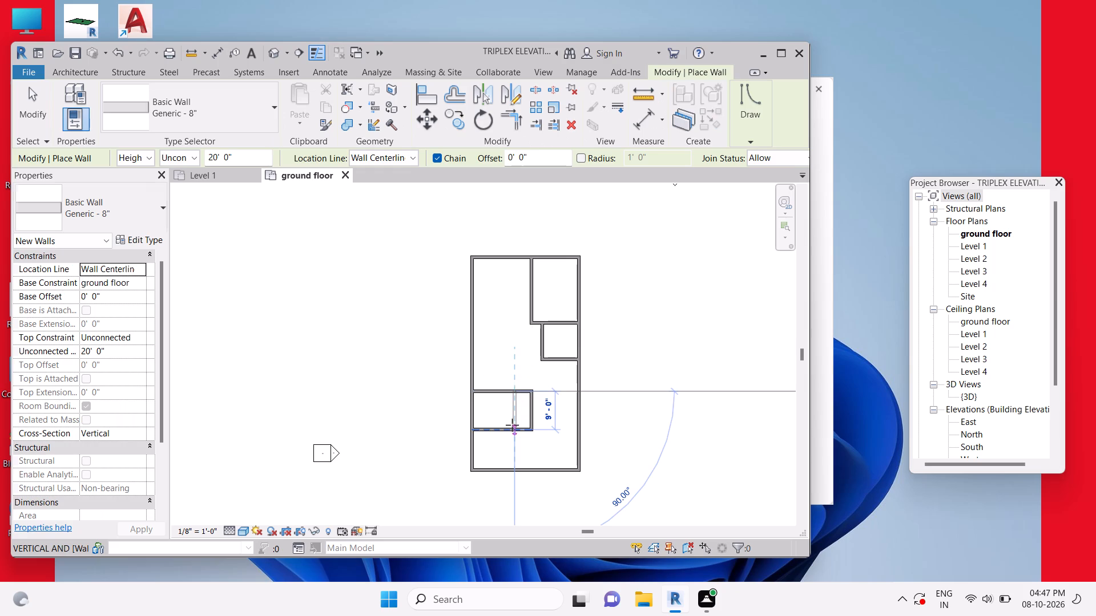
left_click_drag(512, 425, 512, 427)
left_click(512, 427)
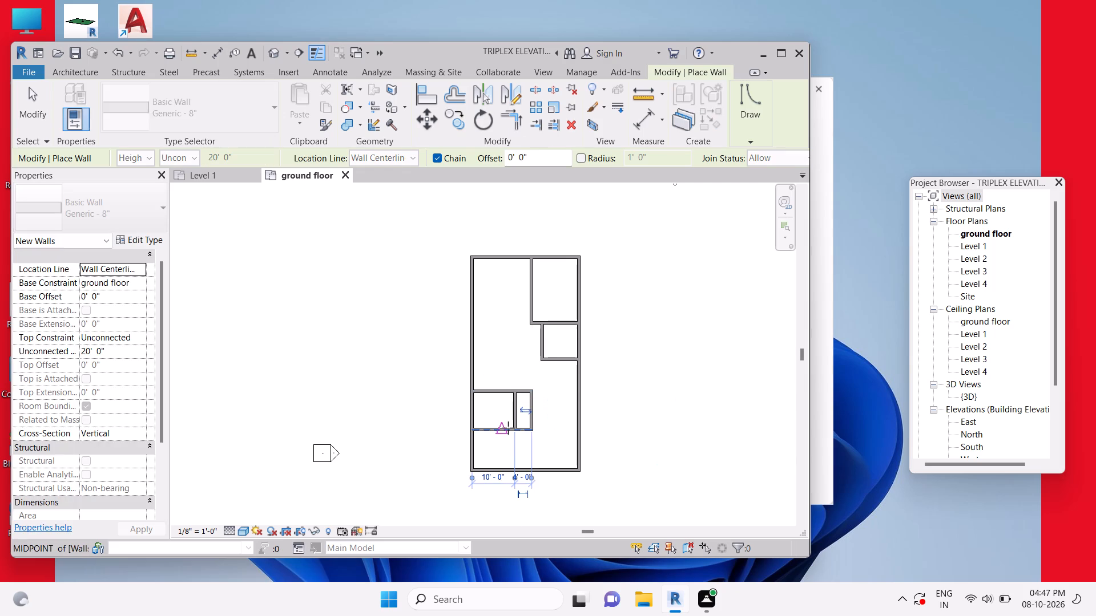
key("Escape")
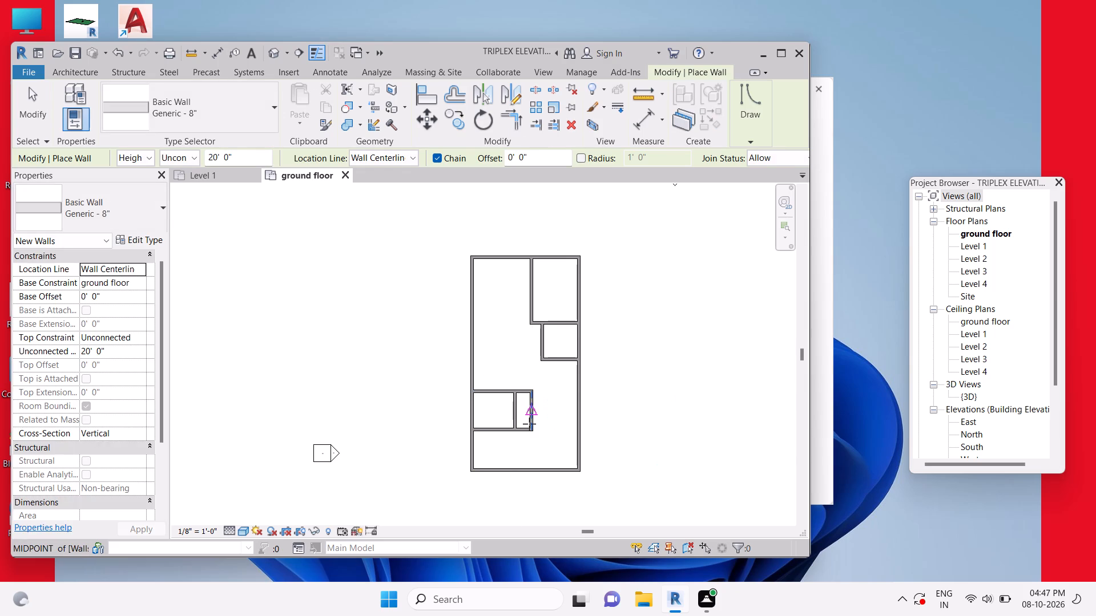
Delete the lower-left room's old outer vertical wall and its two 14' 0" horizontal walls, keeping the new inner vertical wall.
left_click(534, 419)
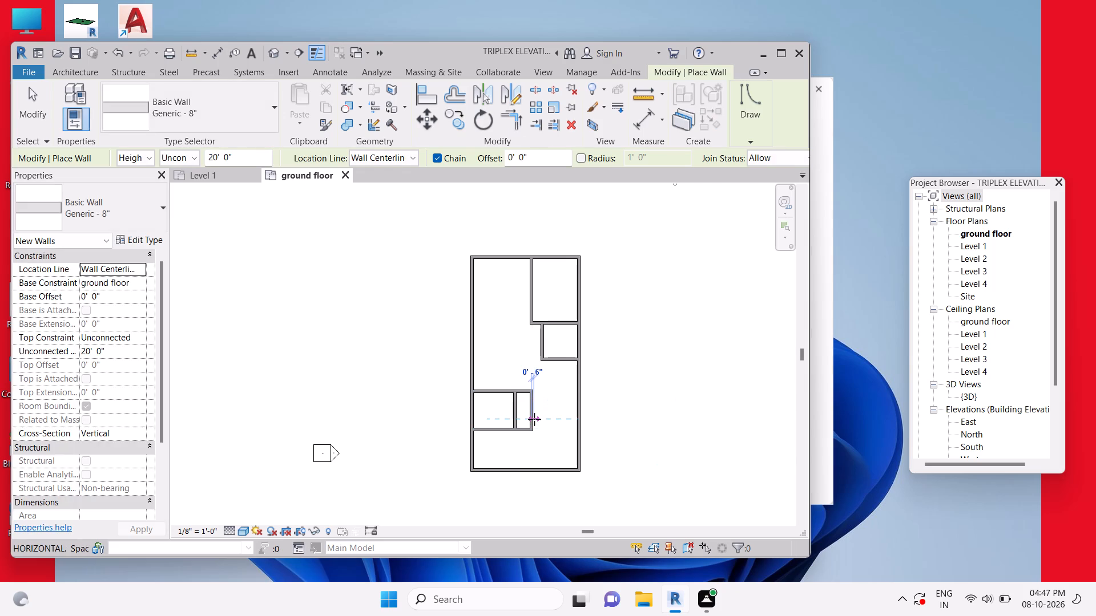
key("Delete")
key("Delete")
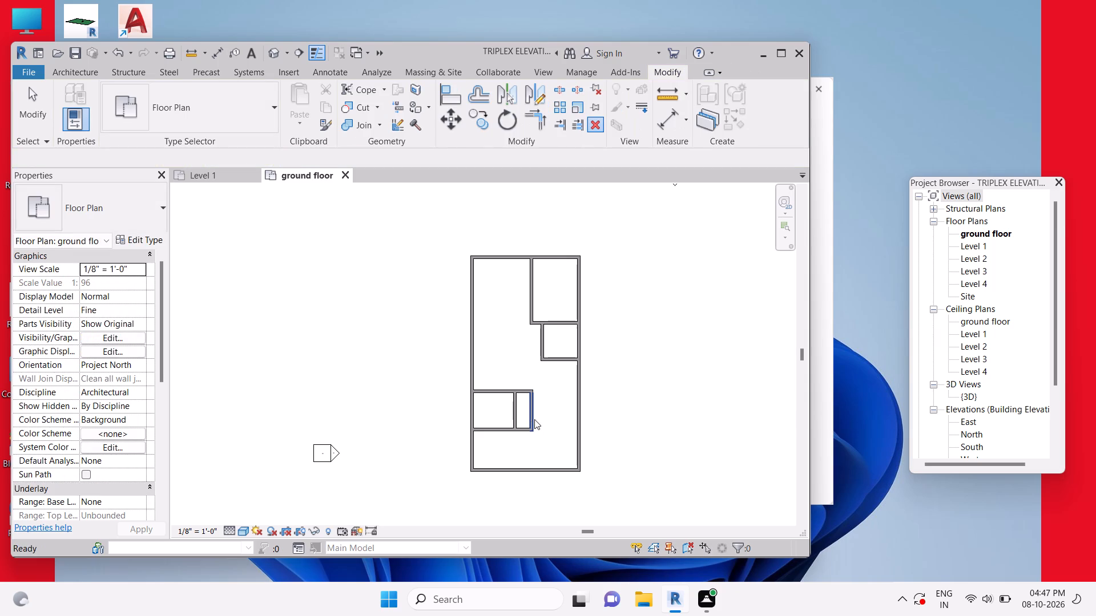
left_click(534, 419)
key("Delete")
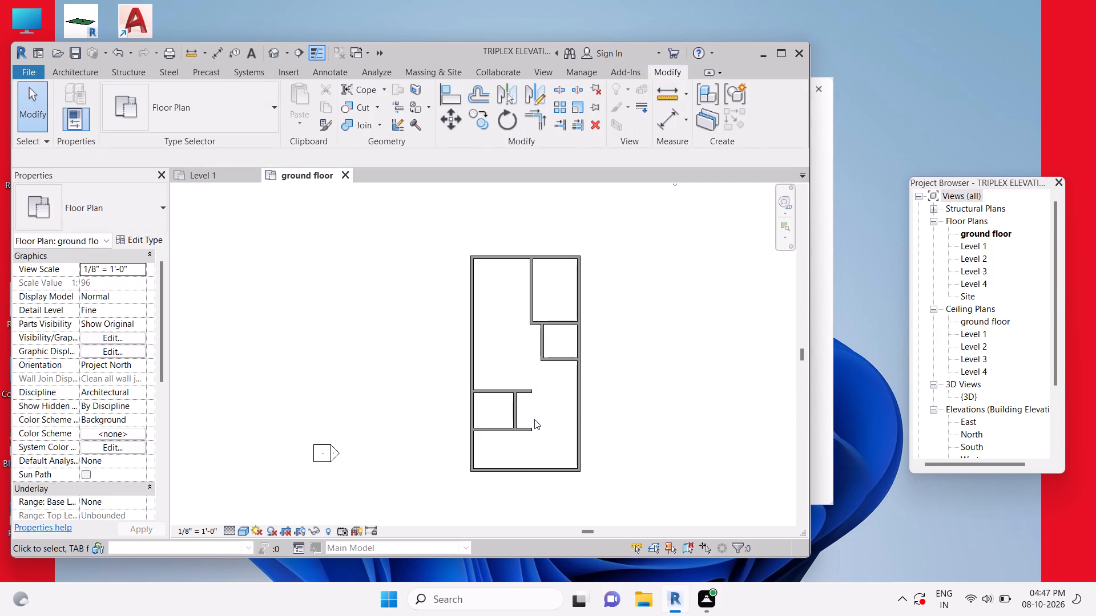
left_click(527, 430)
key("Delete")
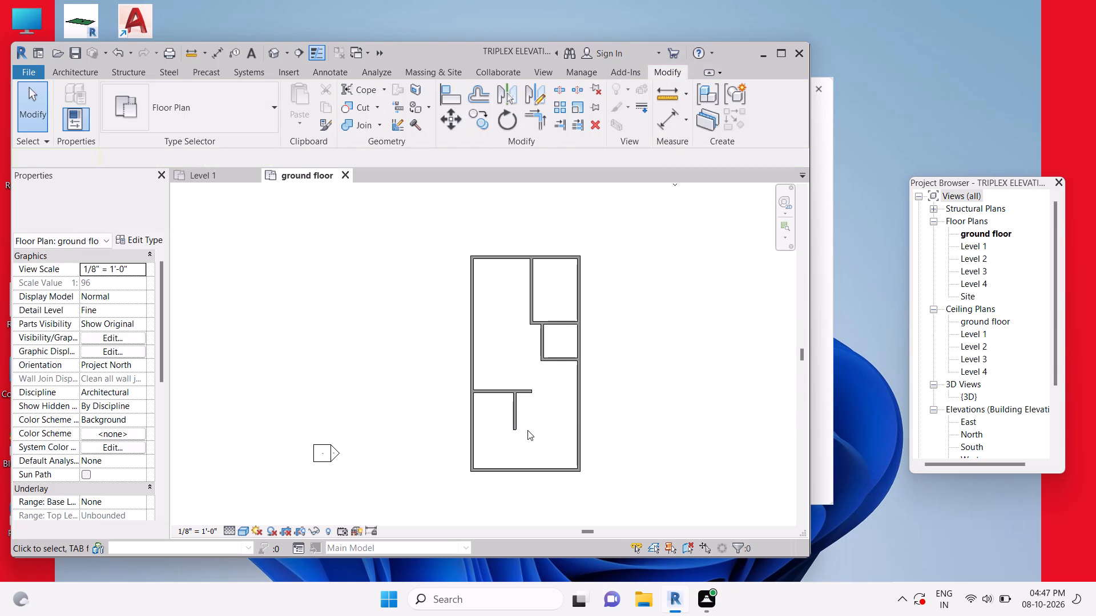
left_click(530, 392)
key("Delete")
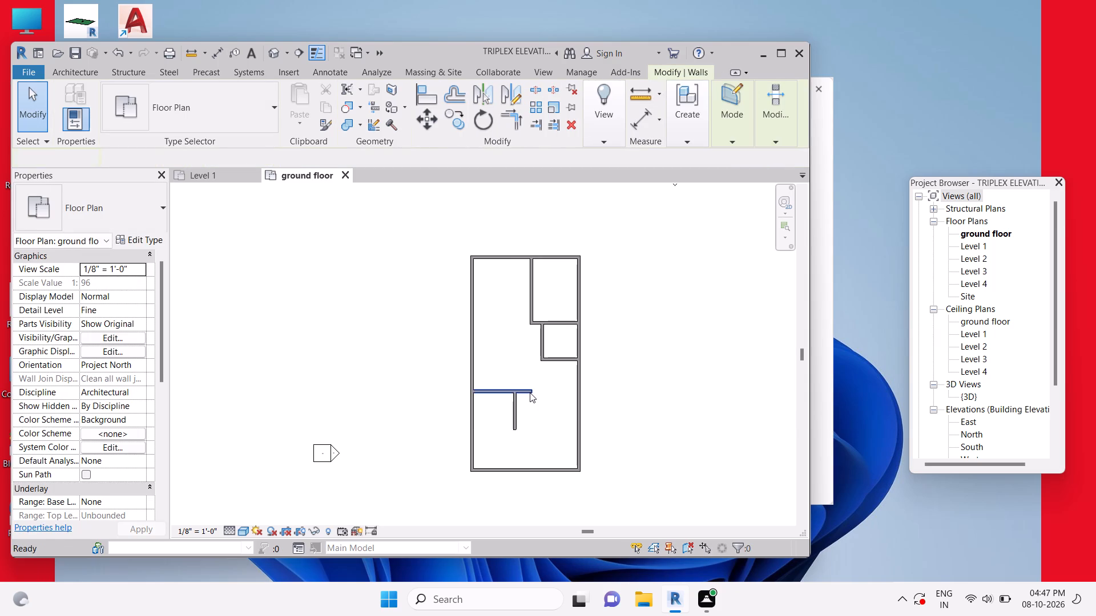
Draw a horizontal Generic - 8" wall from the left exterior wall to the vertical wall's upper end, 7' 6" below the small room.
left_click(64, 74)
left_click(65, 105)
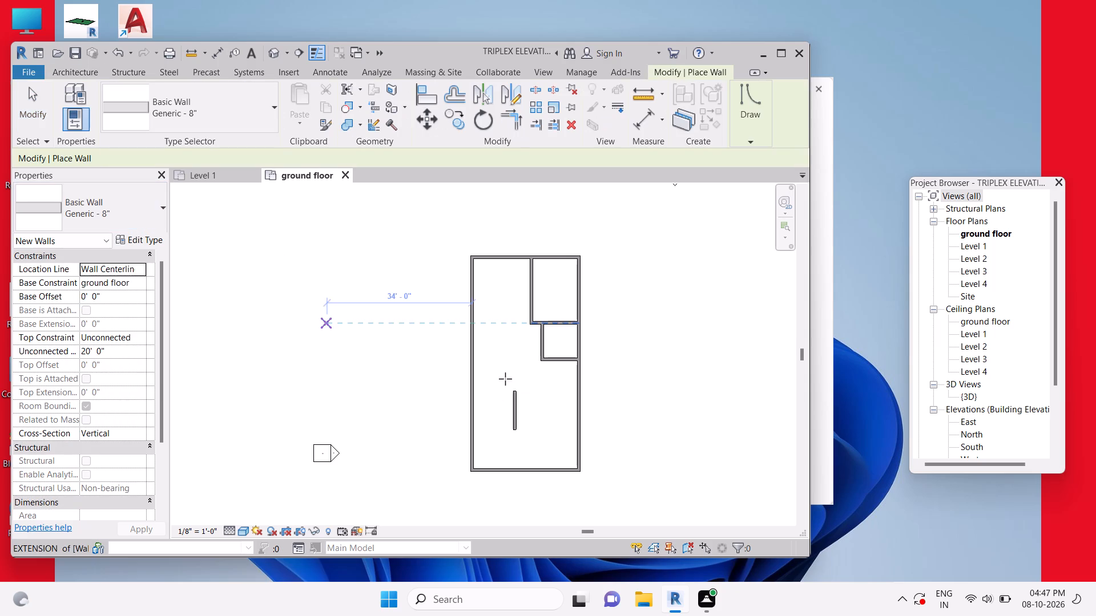
left_click_drag(478, 393, 517, 395)
left_click(517, 395)
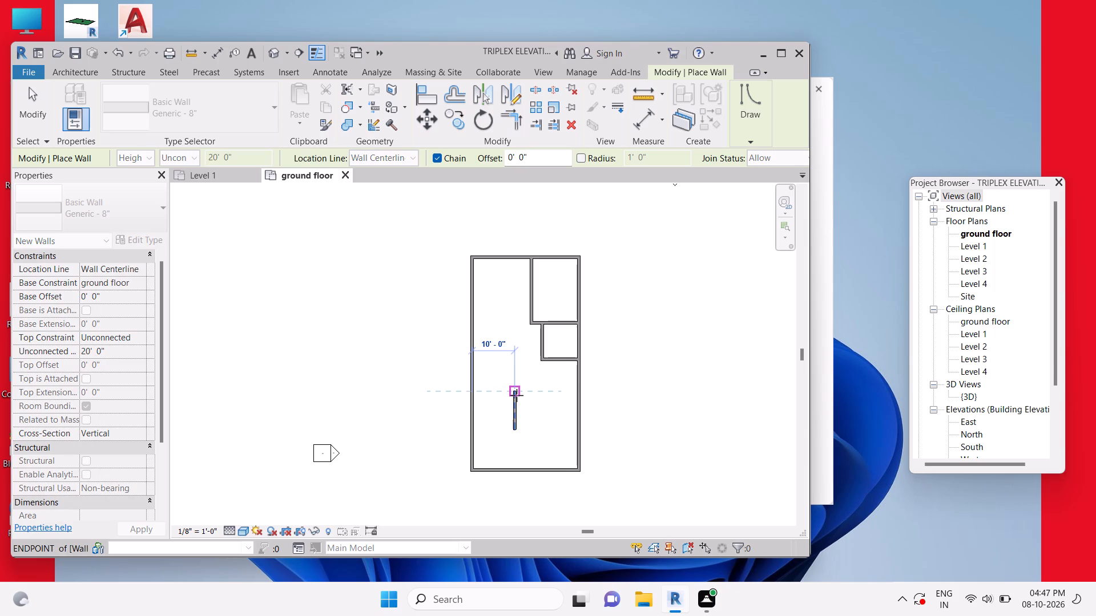
Draw a horizontal Generic - 8" wall from the left exterior wall to the vertical wall's lower end, closing the room.
left_click(472, 433)
left_click_drag(472, 433, 485, 433)
left_click_drag(485, 433, 494, 431)
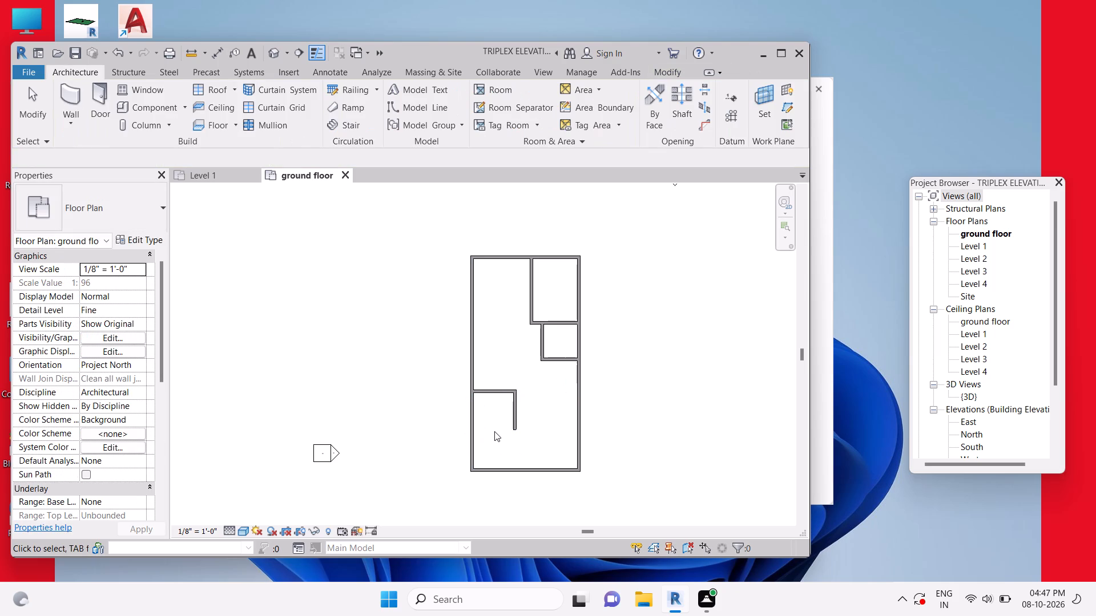
left_click(67, 95)
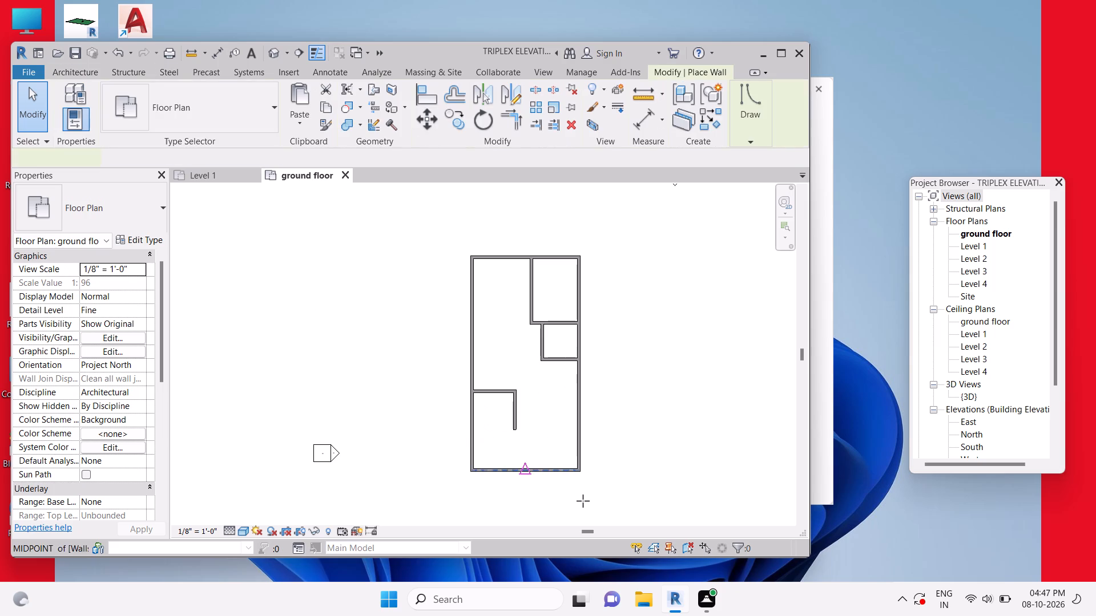
left_click_drag(474, 432, 495, 432)
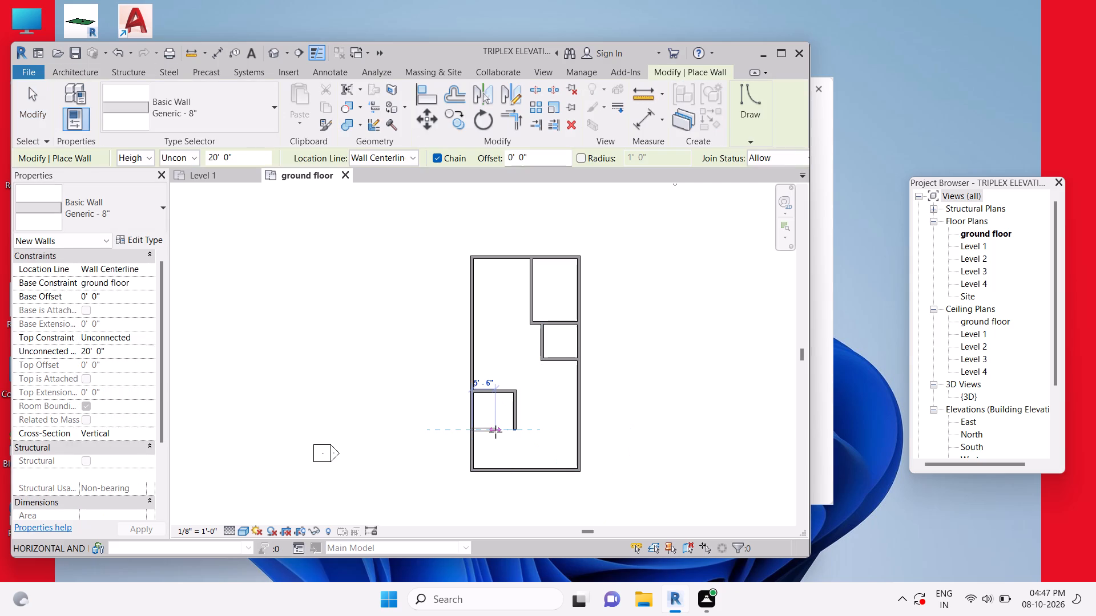
left_click_drag(495, 432, 510, 432)
left_click(510, 432)
left_click(358, 372)
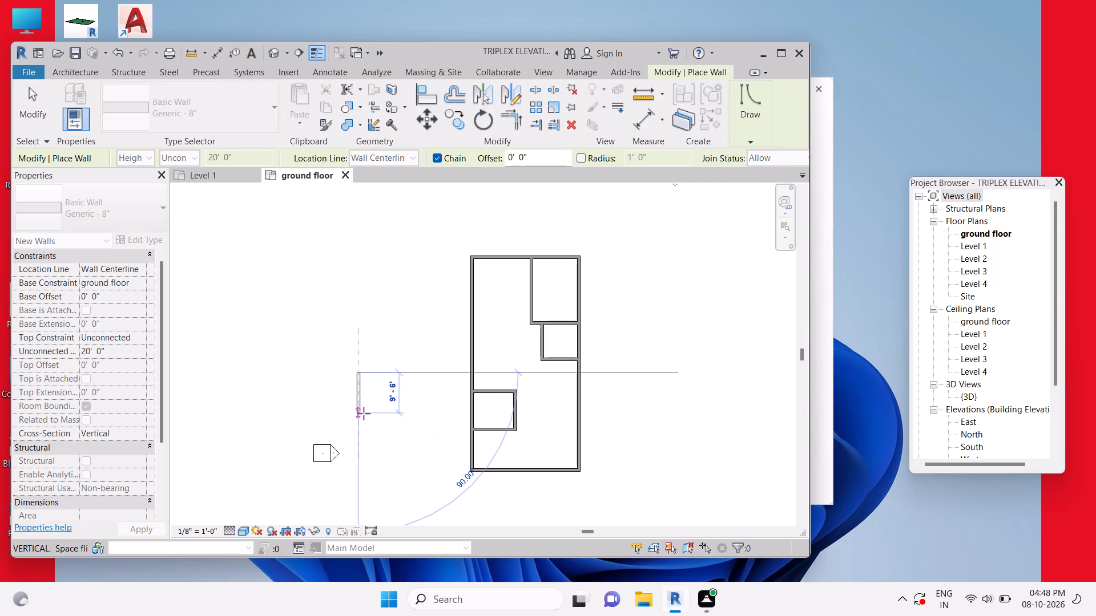
key("Escape")
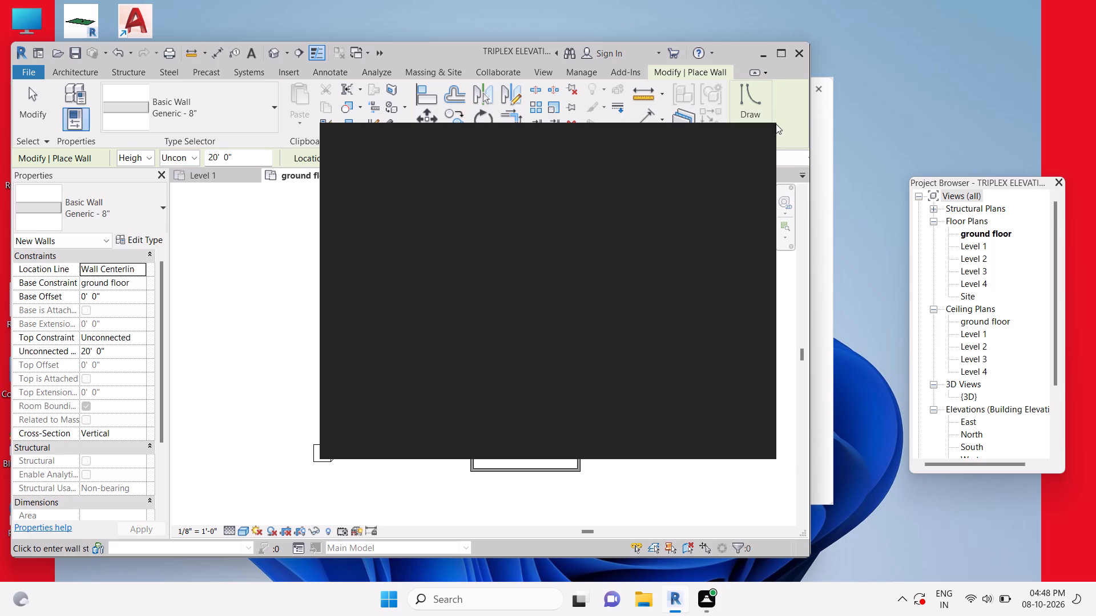
Dismiss the Autodesk Genuine notification card and leave wall placement.
left_click(753, 141)
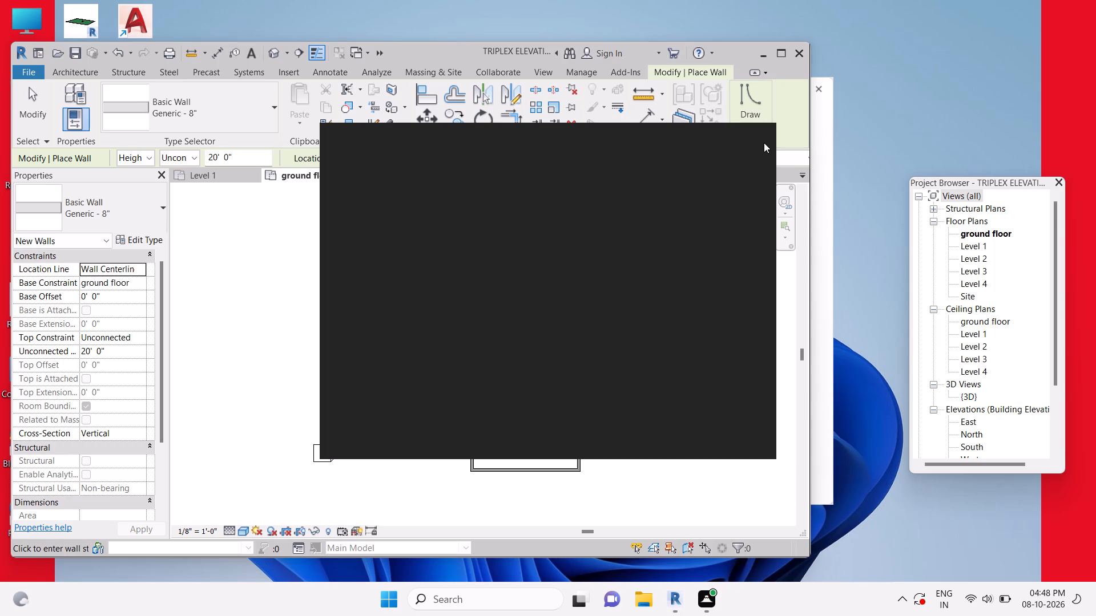
left_click(764, 143)
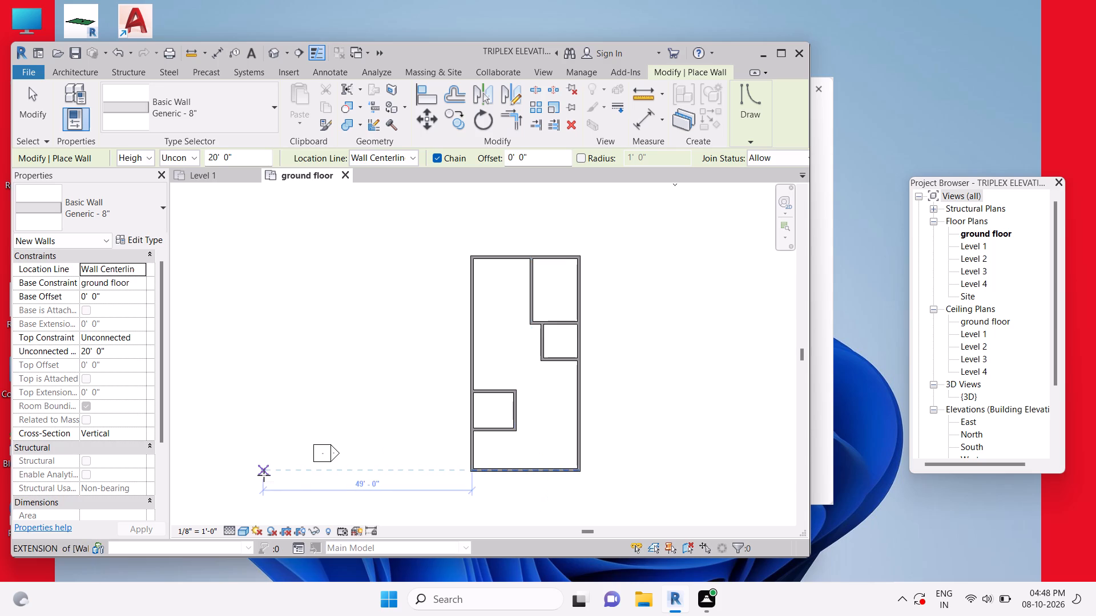
key("Delete")
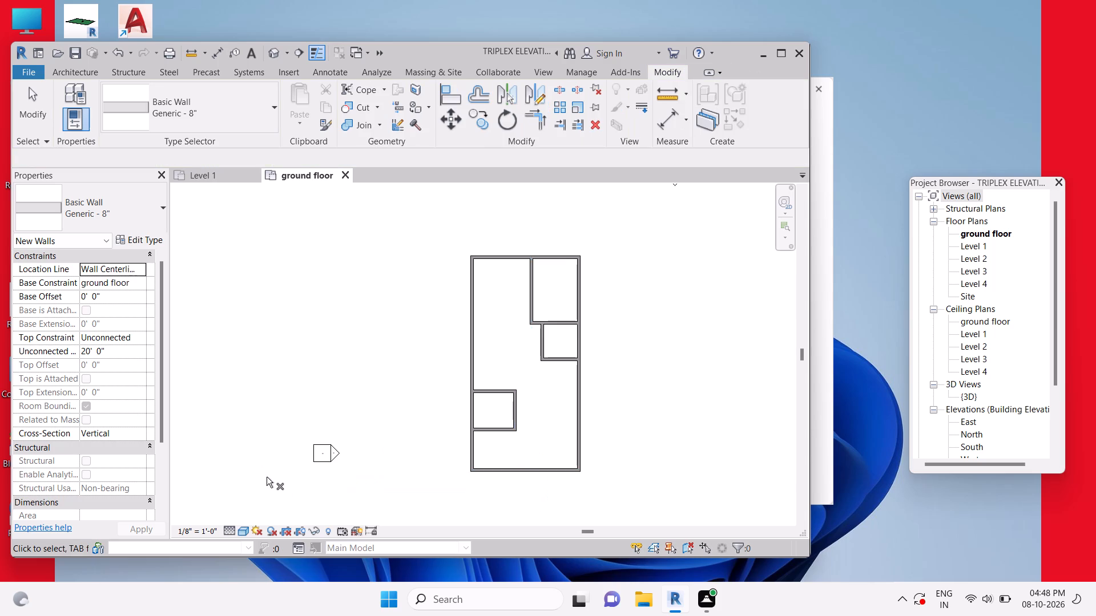
Place a Single-Flush 36" x 84" door in the upper-right room's left wall, 3' 6" above the room's lower wall.
left_click(76, 73)
left_click(95, 93)
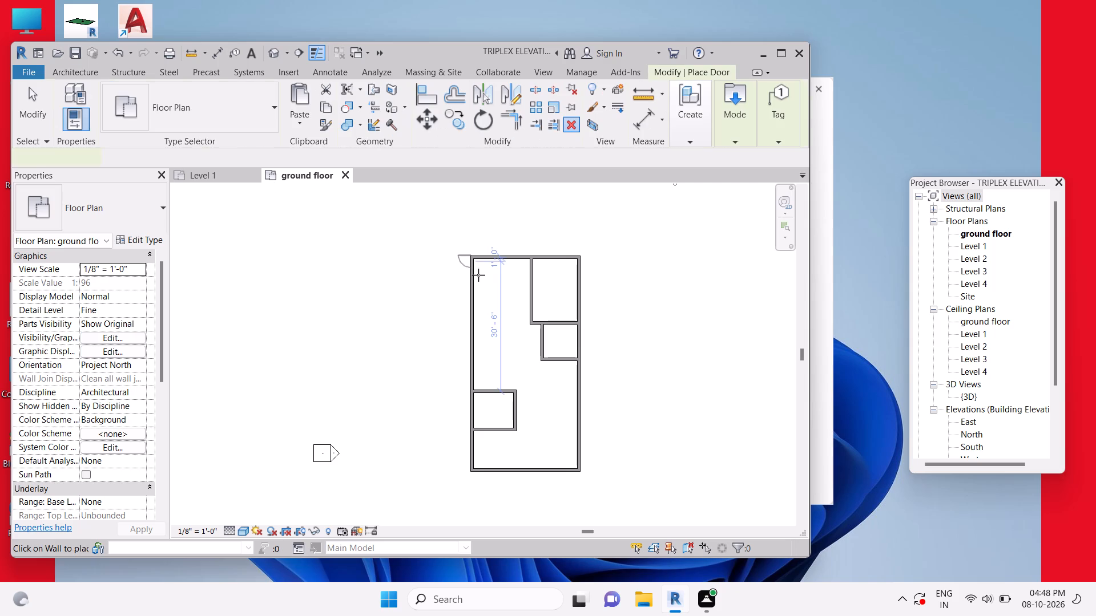
left_click(539, 309)
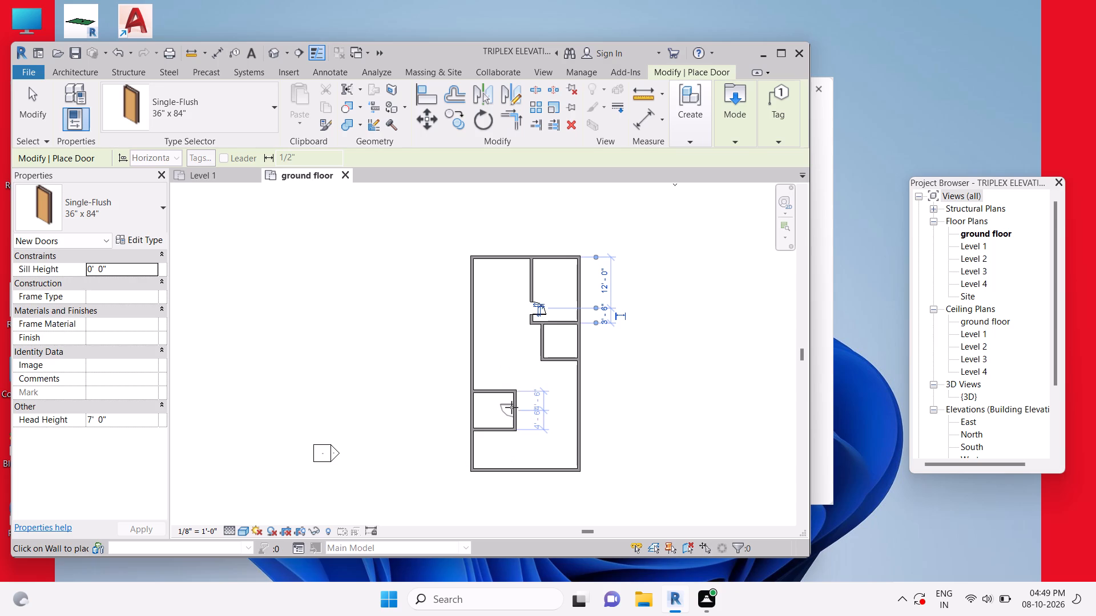
Place a Single-Flush 36" x 84" door midway along the lower-left room's right wall, 4' 6" from each horizontal wall.
left_click(511, 407)
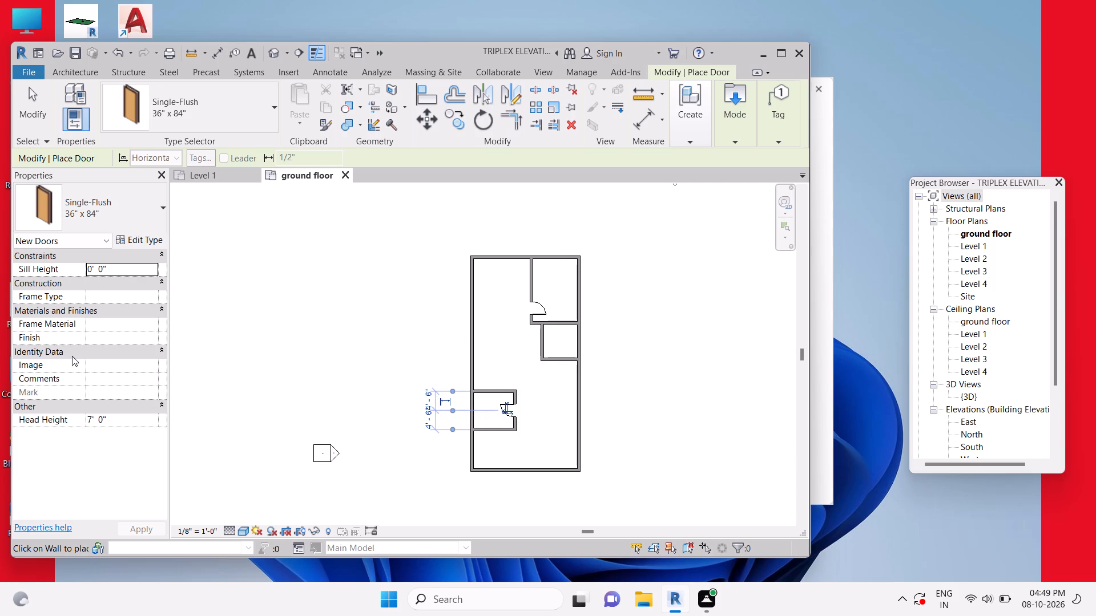
key("Escape")
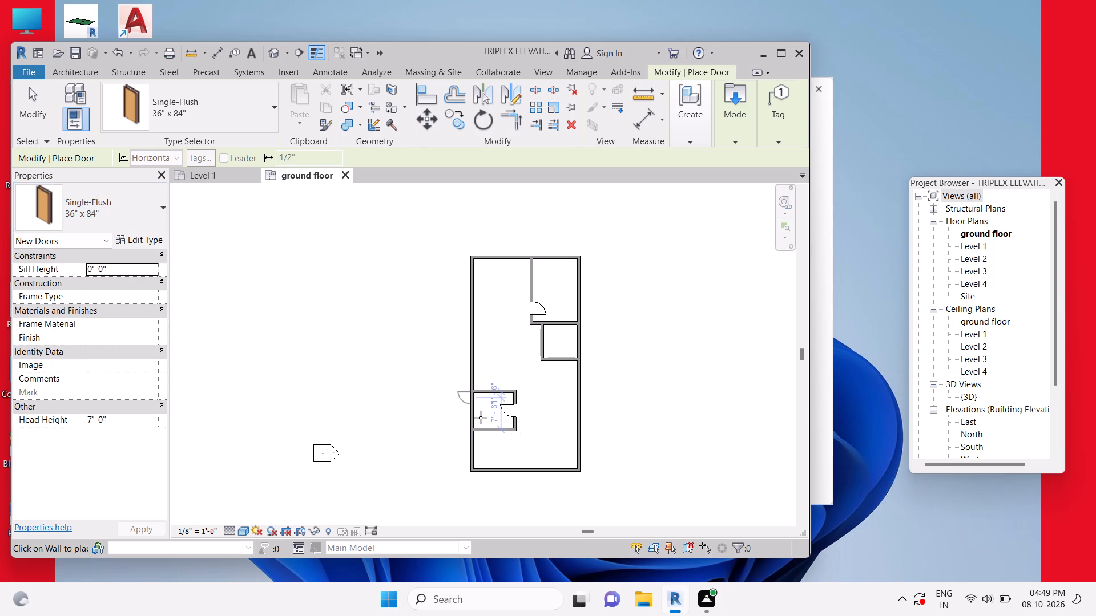
Place a Single-Flush 30" x 80" door midway along the small right-hand room's left wall, 4' 3" from each horizontal wall.
left_click(102, 208)
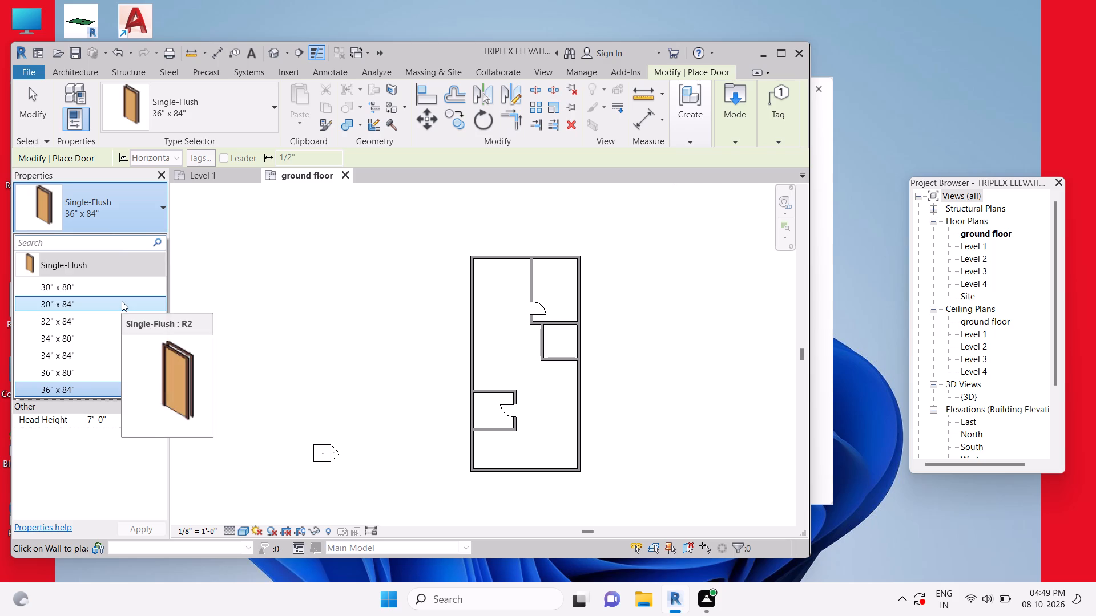
left_click(118, 341)
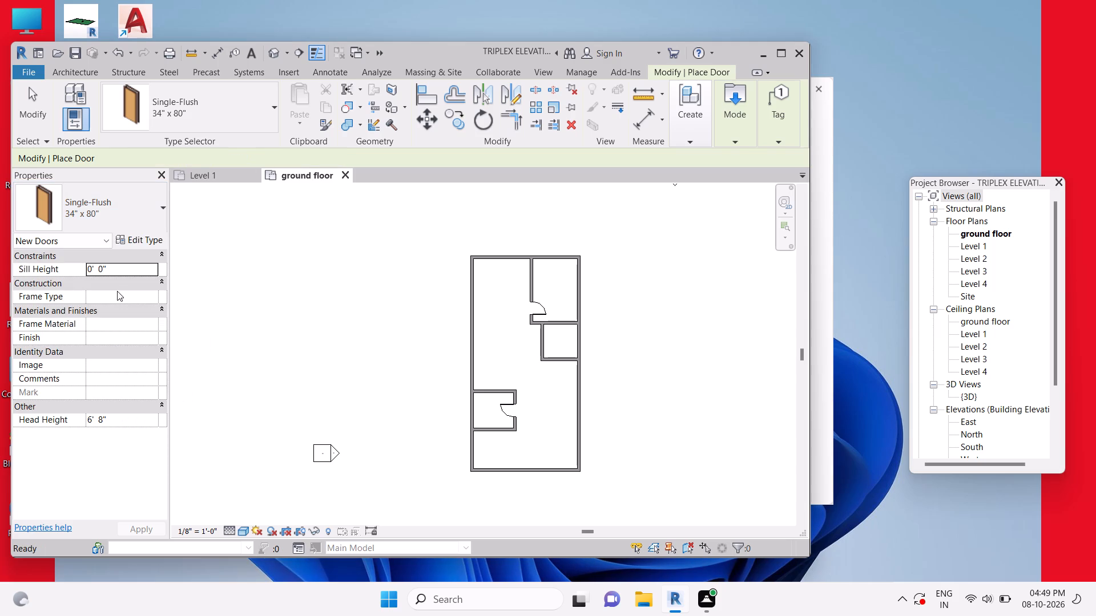
left_click(125, 197)
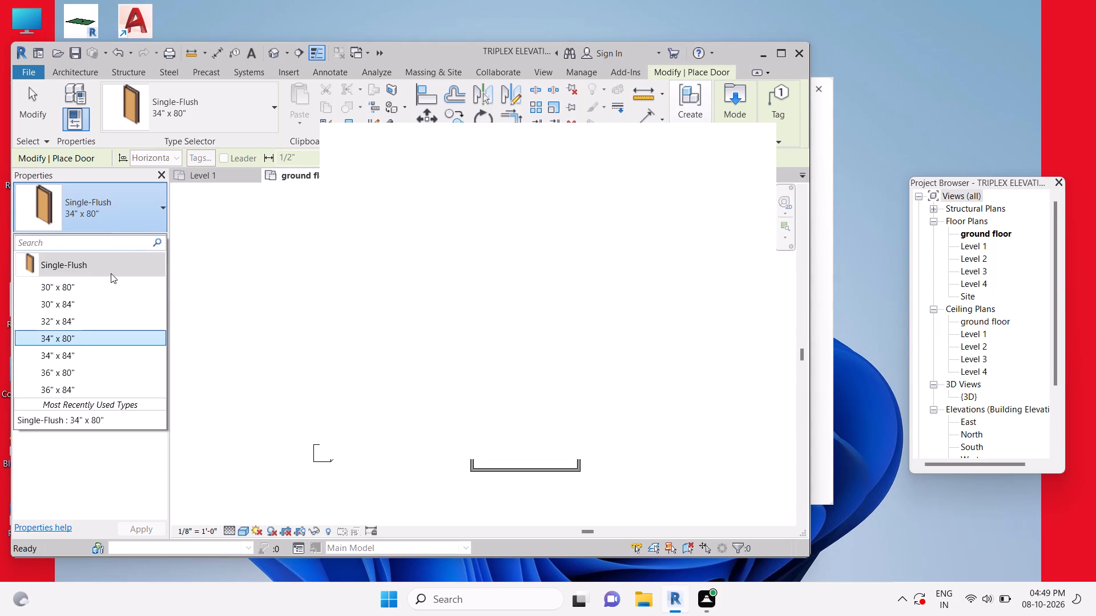
left_click(107, 290)
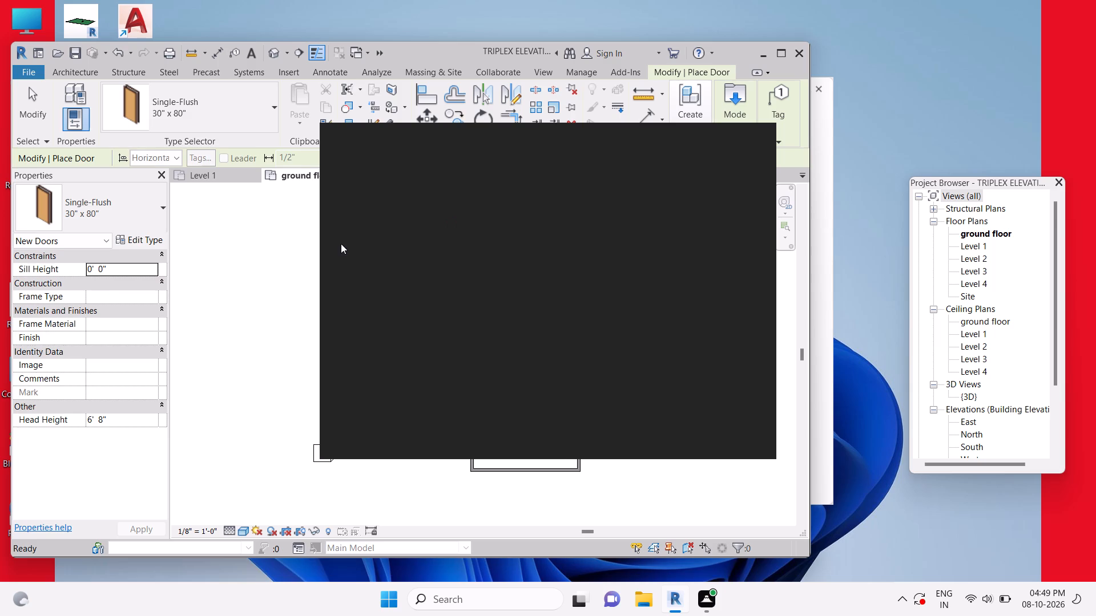
left_click(106, 215)
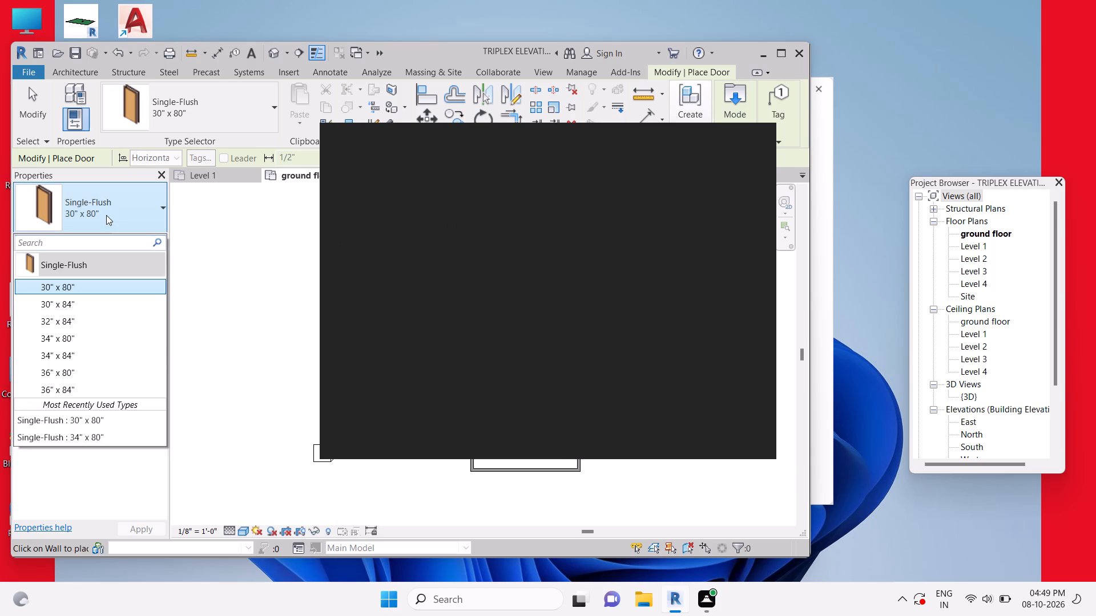
left_click(47, 294)
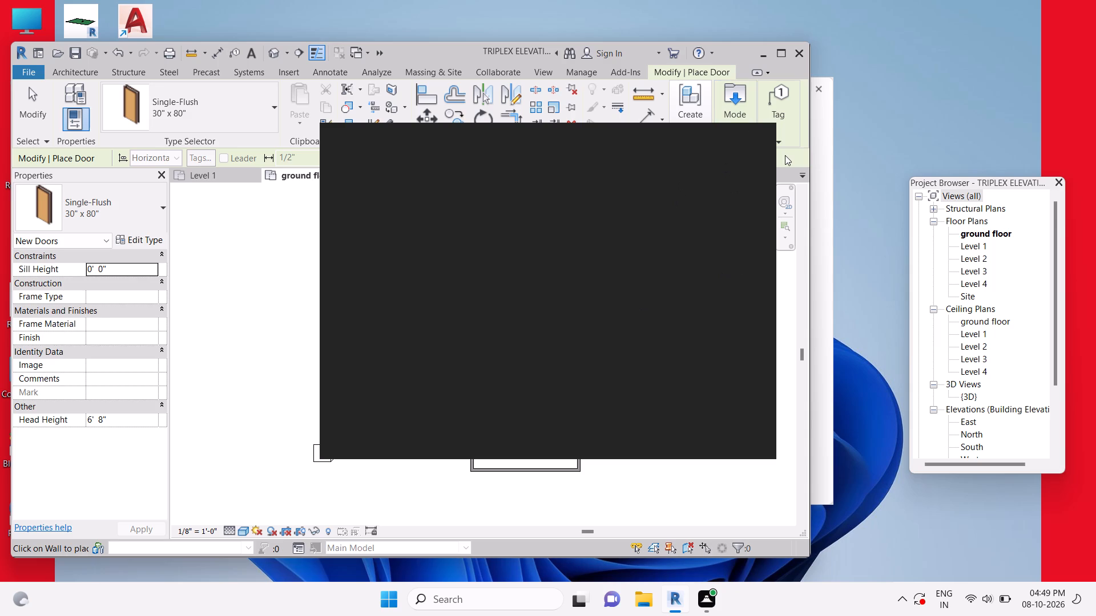
left_click(765, 137)
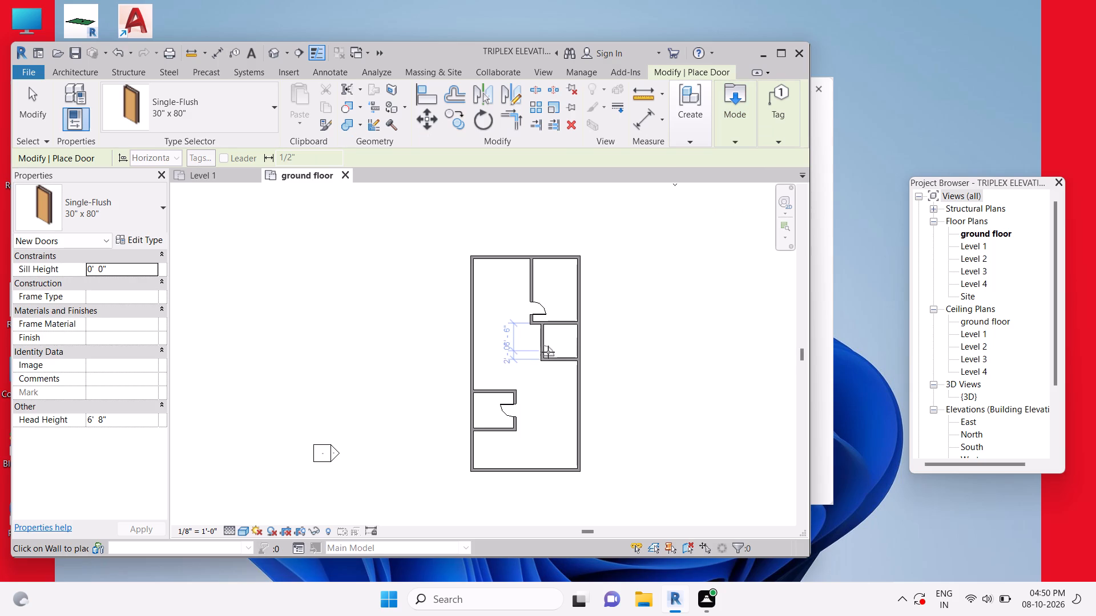
left_click(548, 348)
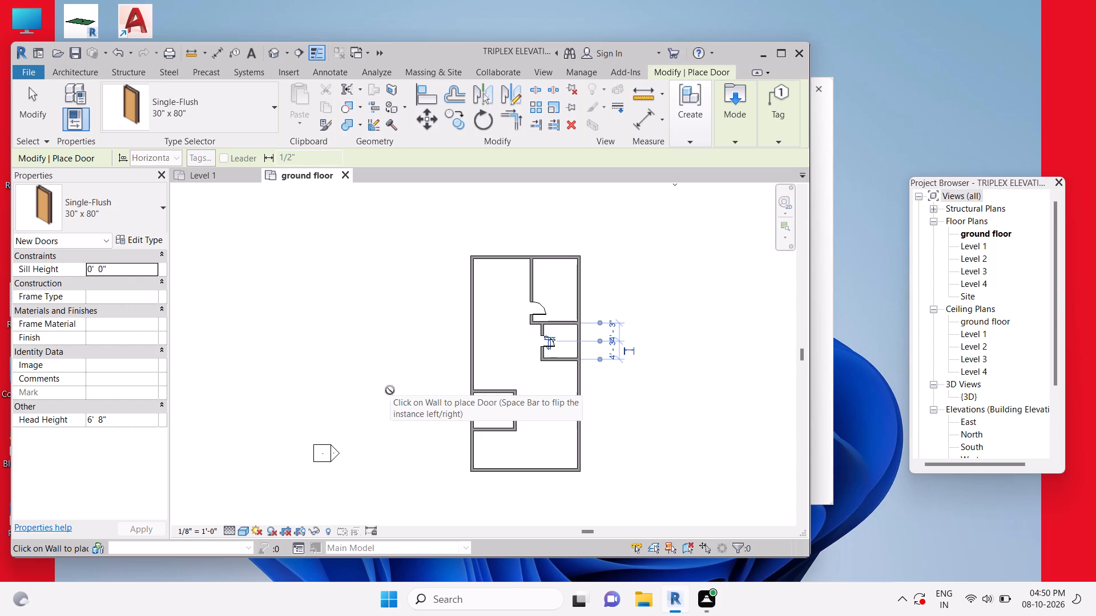
key("Escape")
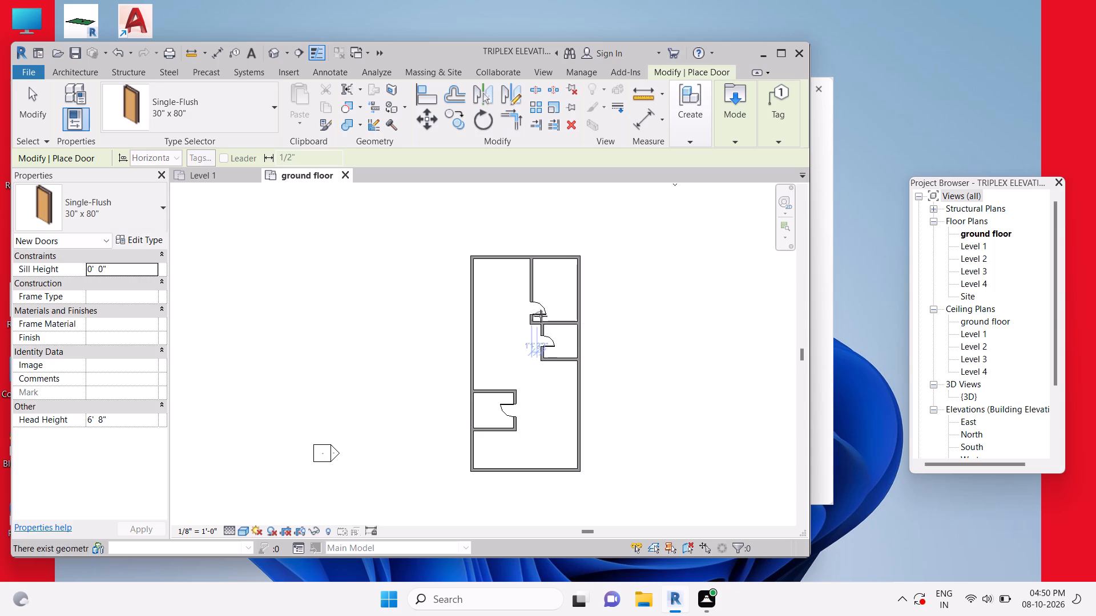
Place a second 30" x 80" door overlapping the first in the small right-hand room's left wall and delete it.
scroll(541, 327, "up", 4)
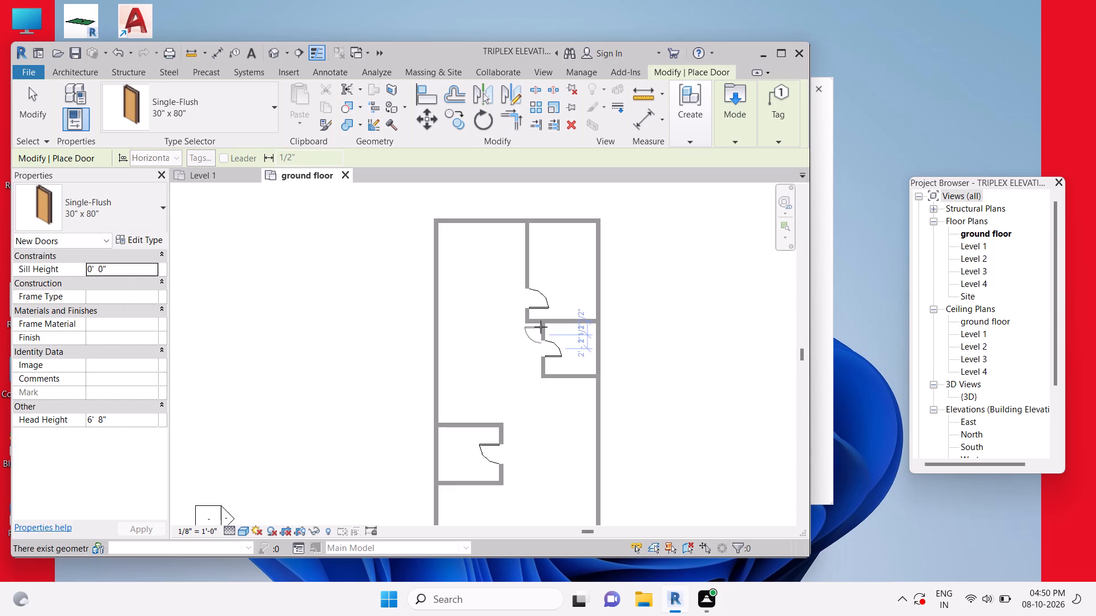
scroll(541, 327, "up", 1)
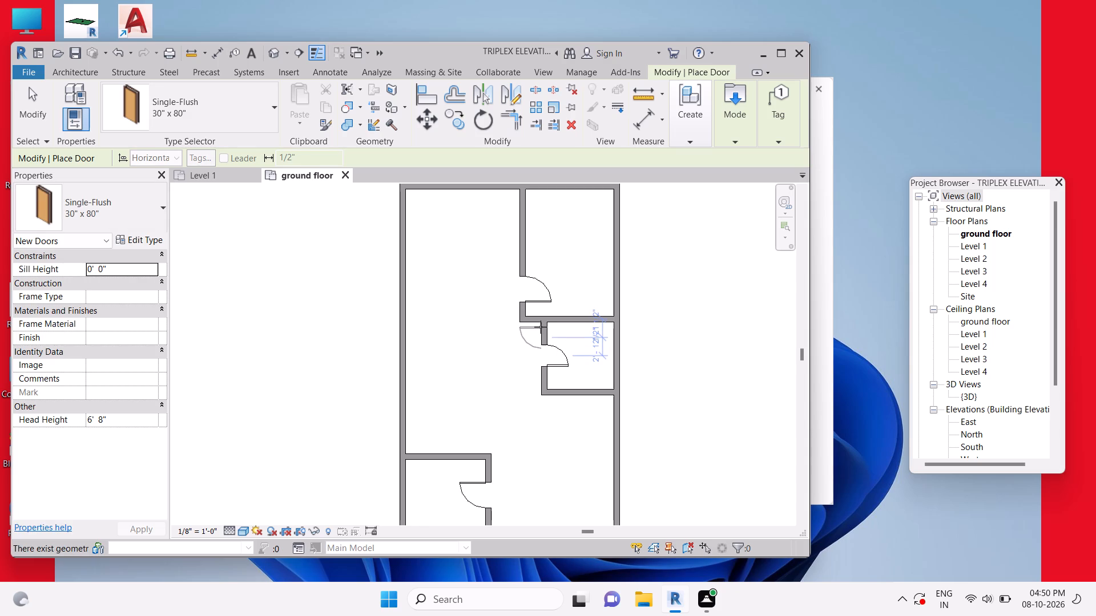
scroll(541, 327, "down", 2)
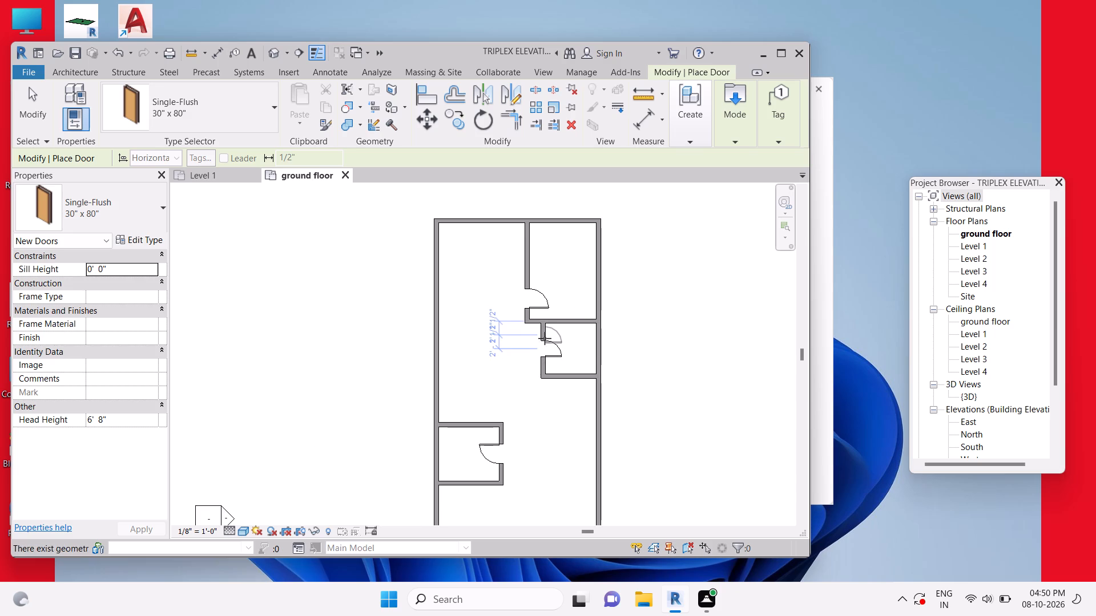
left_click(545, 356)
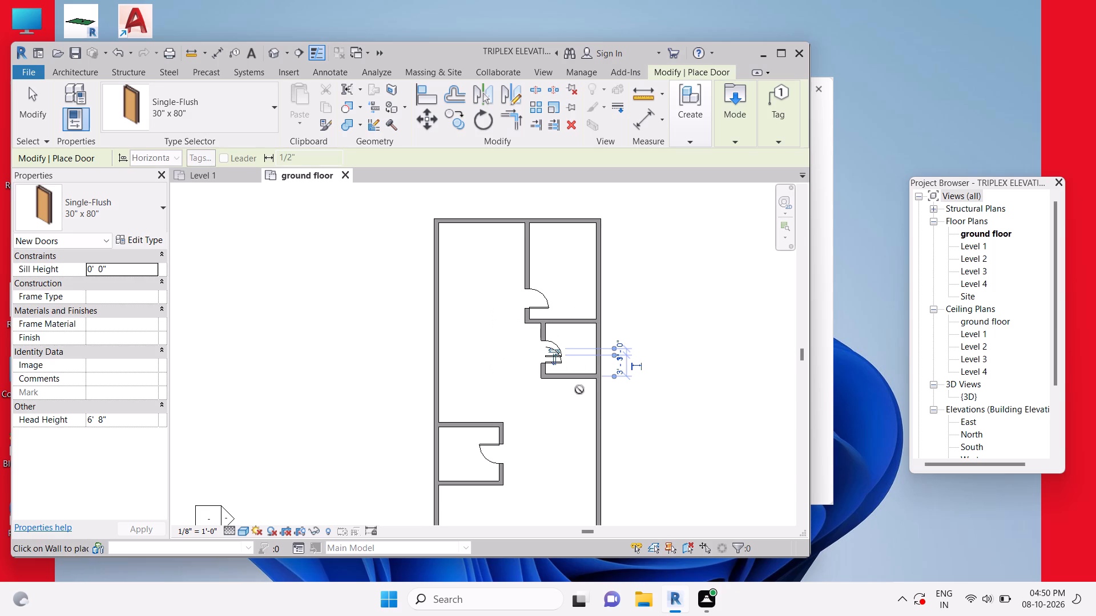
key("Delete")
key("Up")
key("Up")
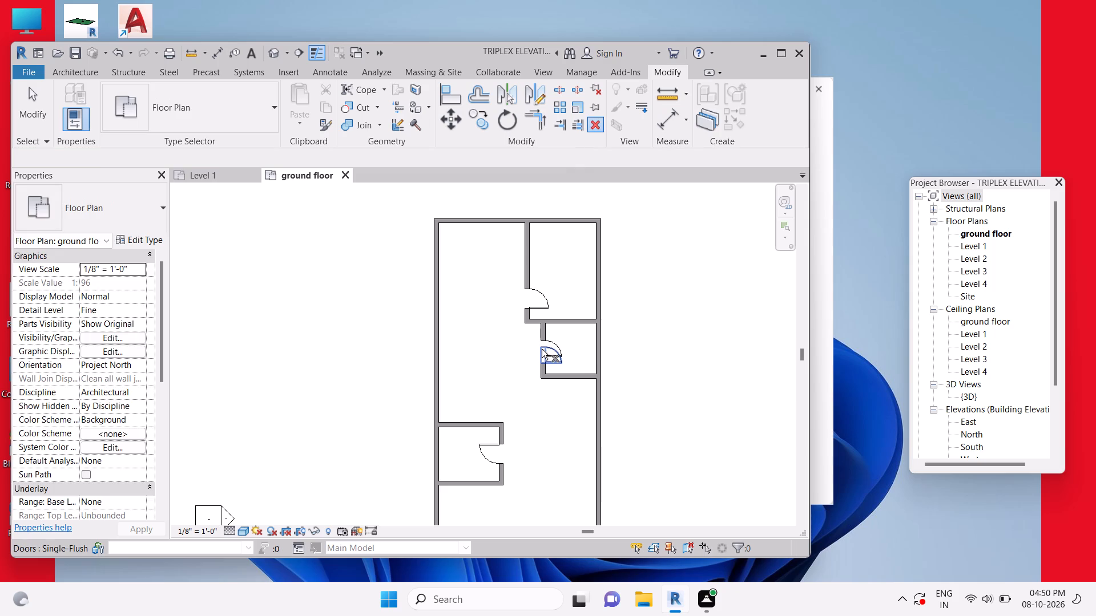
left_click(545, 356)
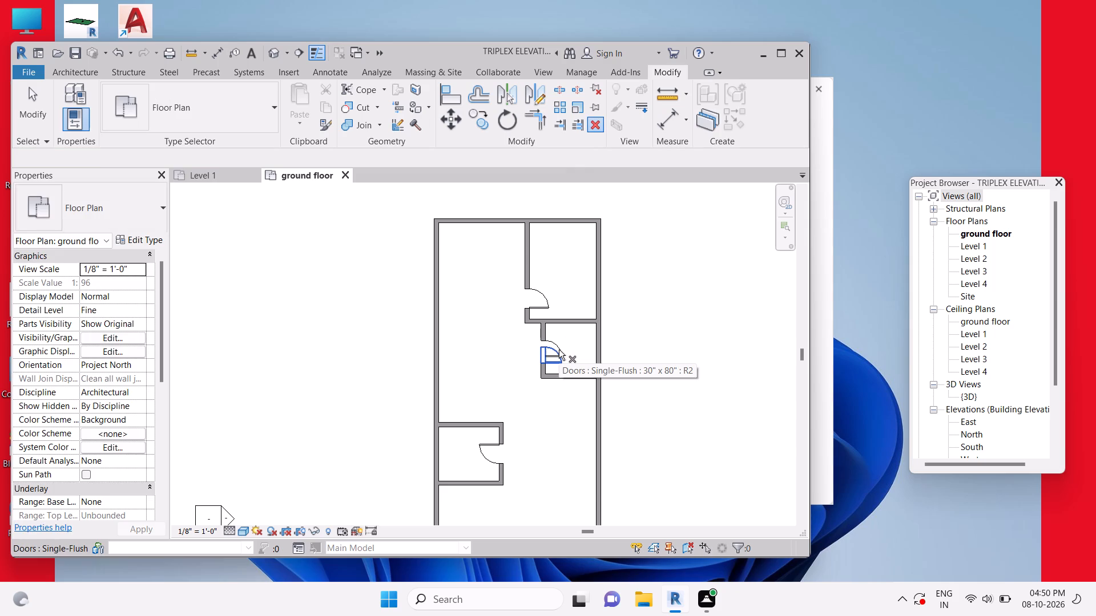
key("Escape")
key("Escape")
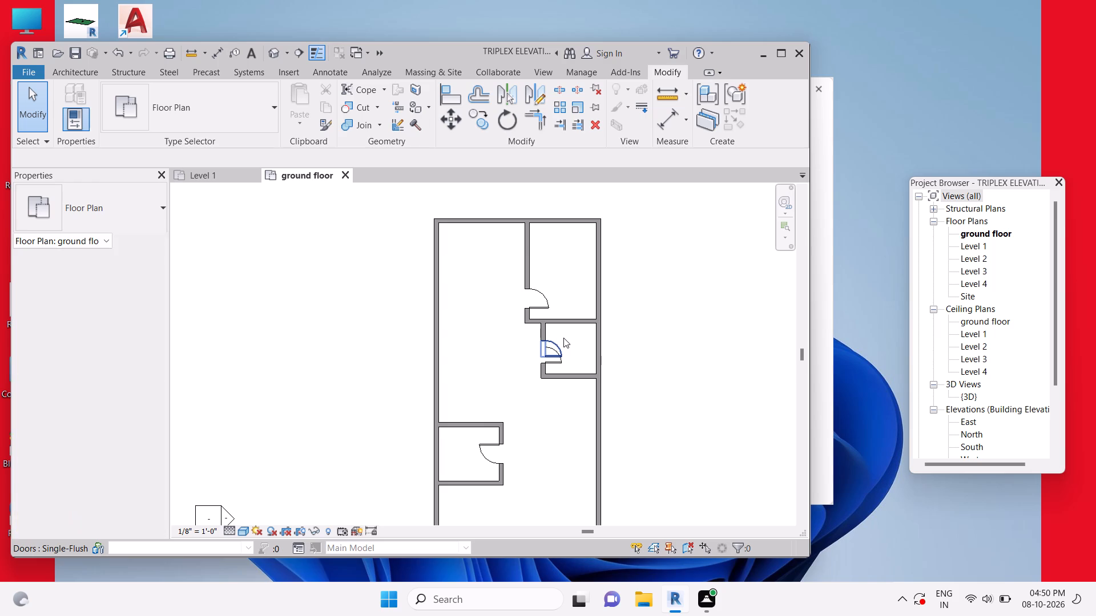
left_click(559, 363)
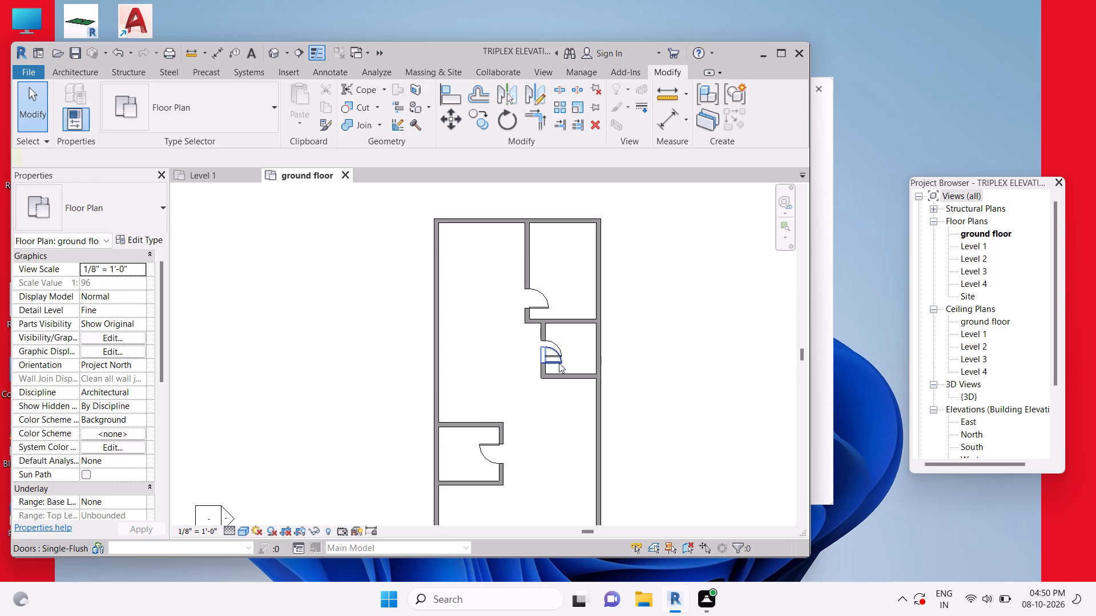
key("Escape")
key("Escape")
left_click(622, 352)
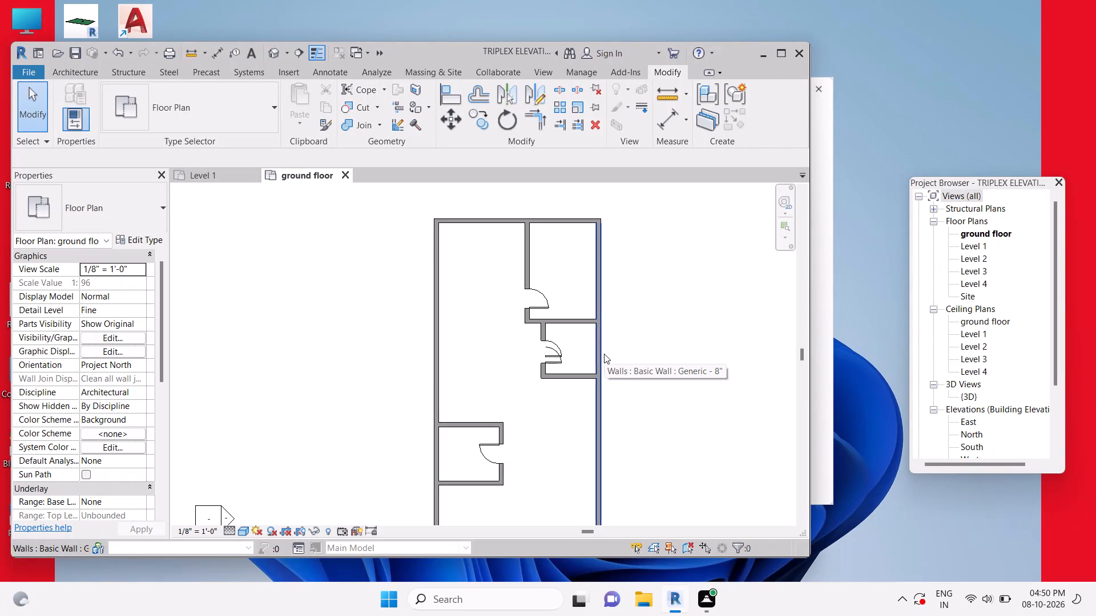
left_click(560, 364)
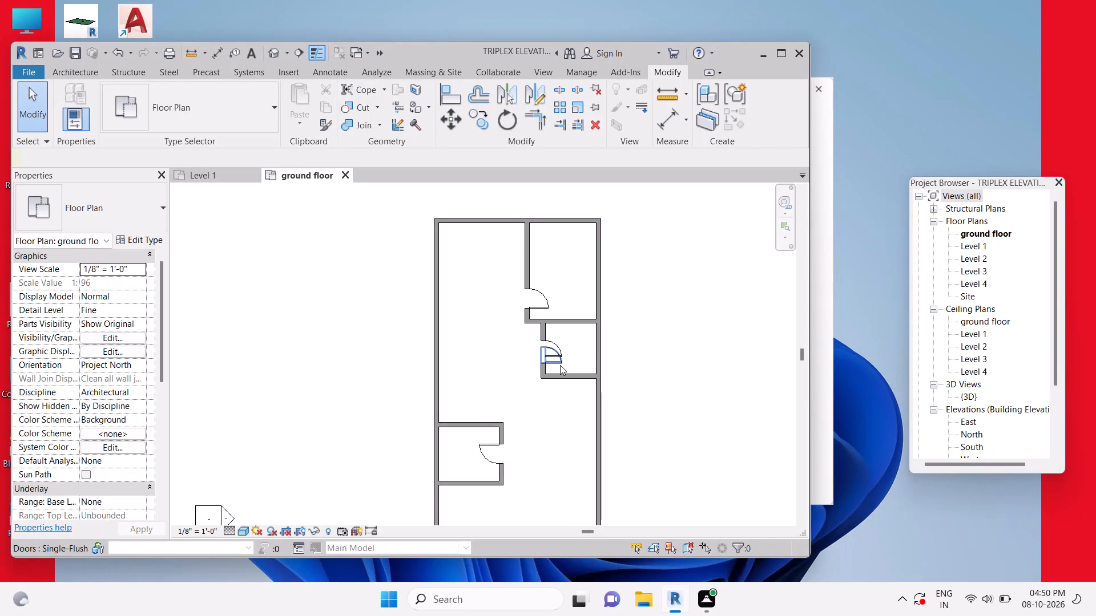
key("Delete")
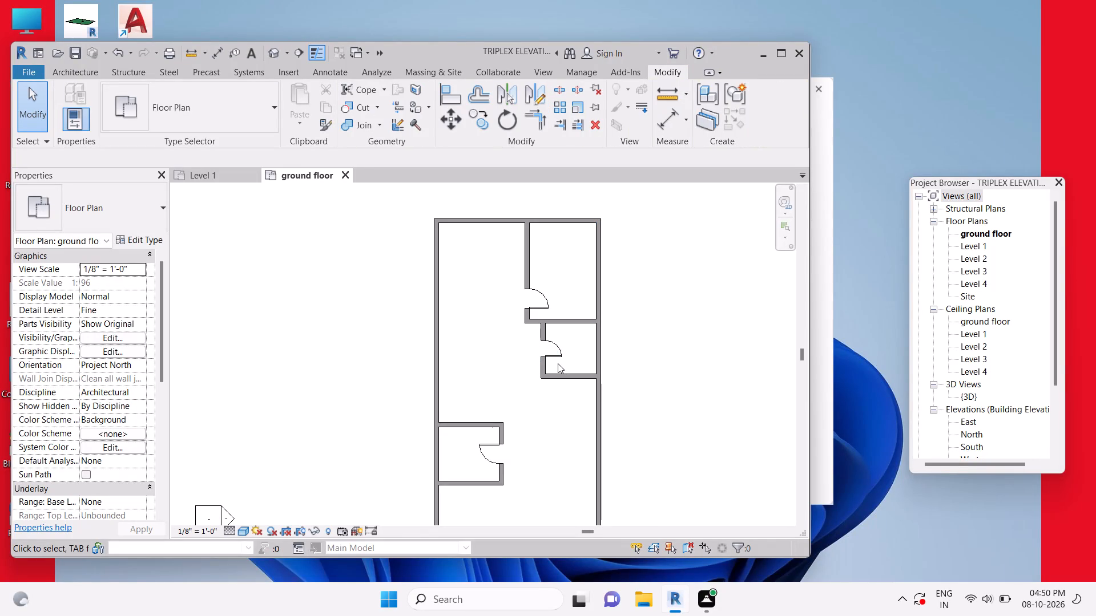
Move the small right-hand room's door up along its wall to 3' 9" from the room's upper wall.
left_click(558, 353)
key("Left")
key("Left")
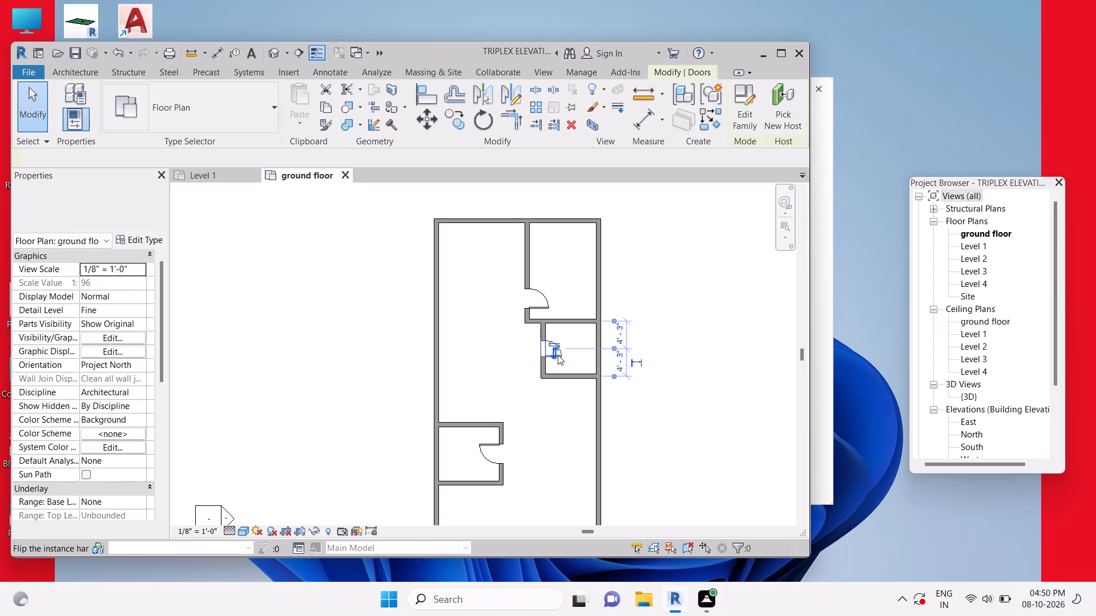
key("Left")
key("Right")
key("Up")
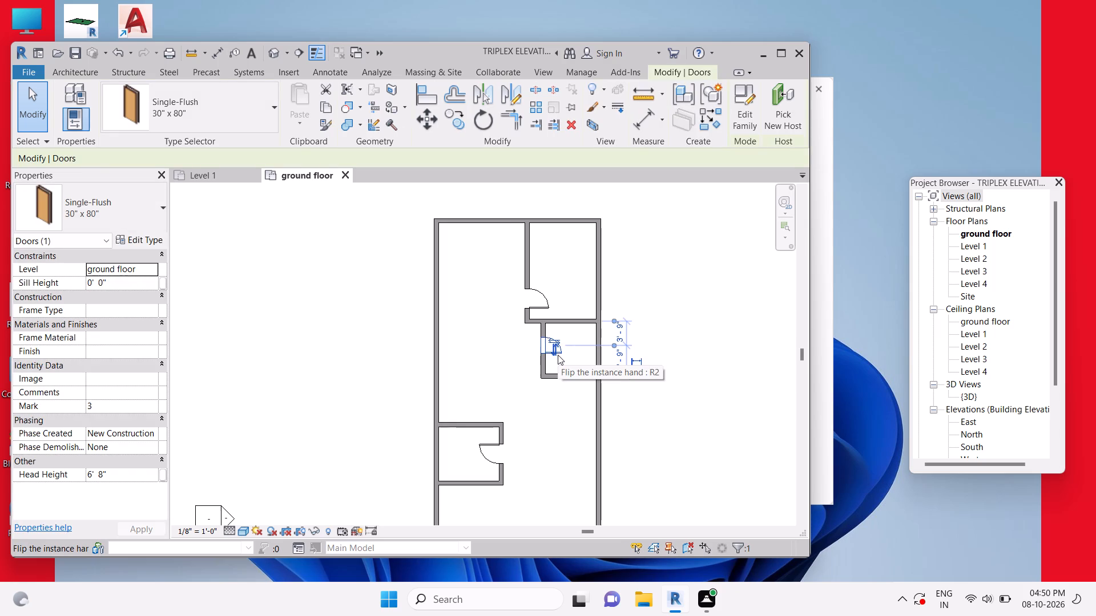
Flip the small right-hand room's door until it hinges at its upper end and swings into the room.
left_click(558, 354)
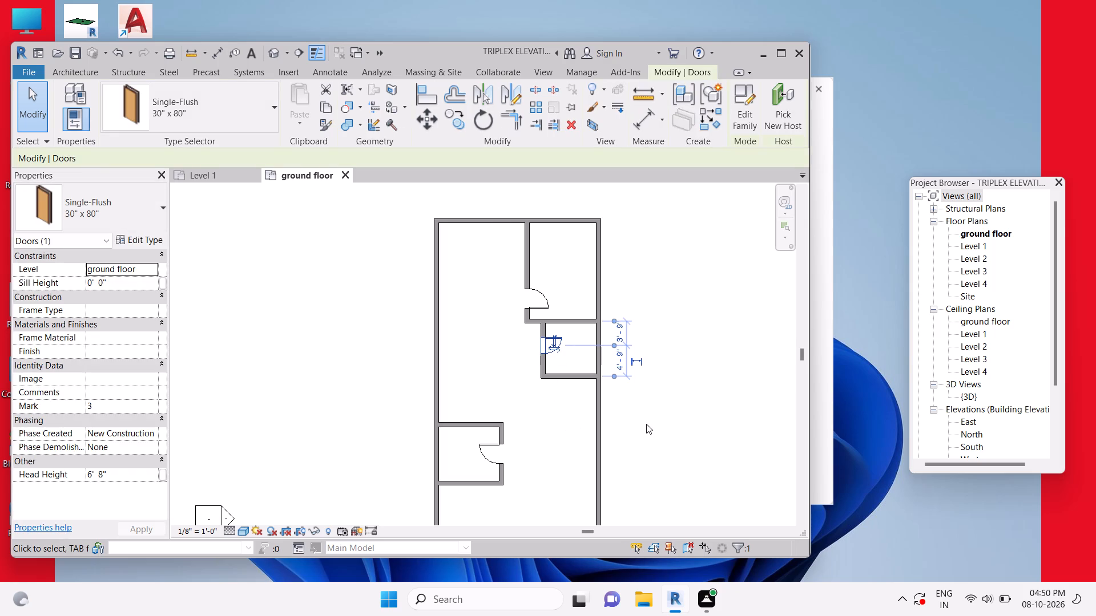
left_click(557, 348)
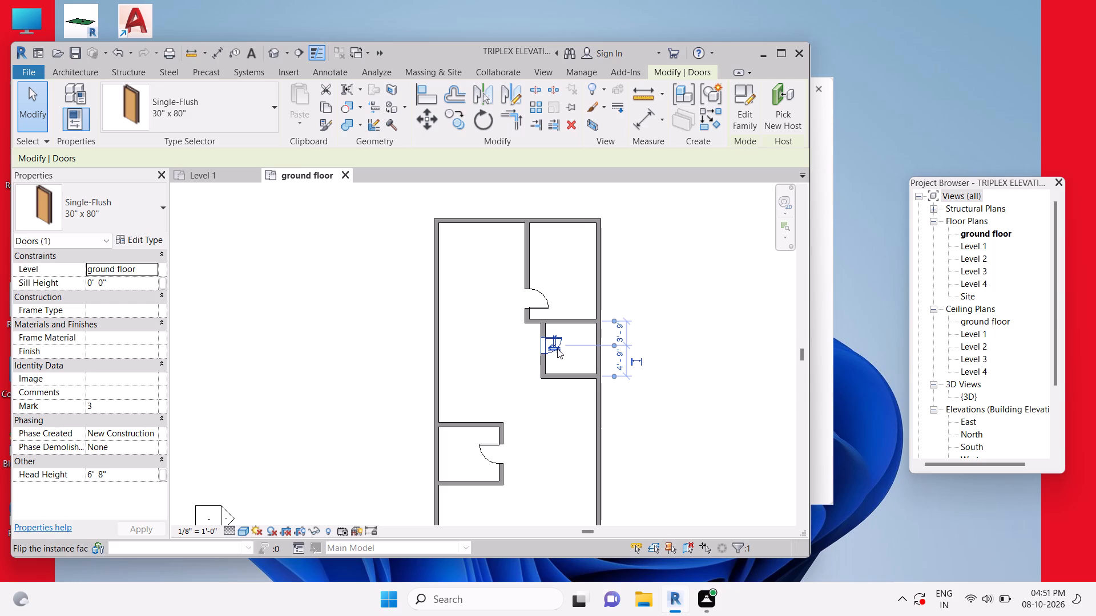
left_click(534, 339)
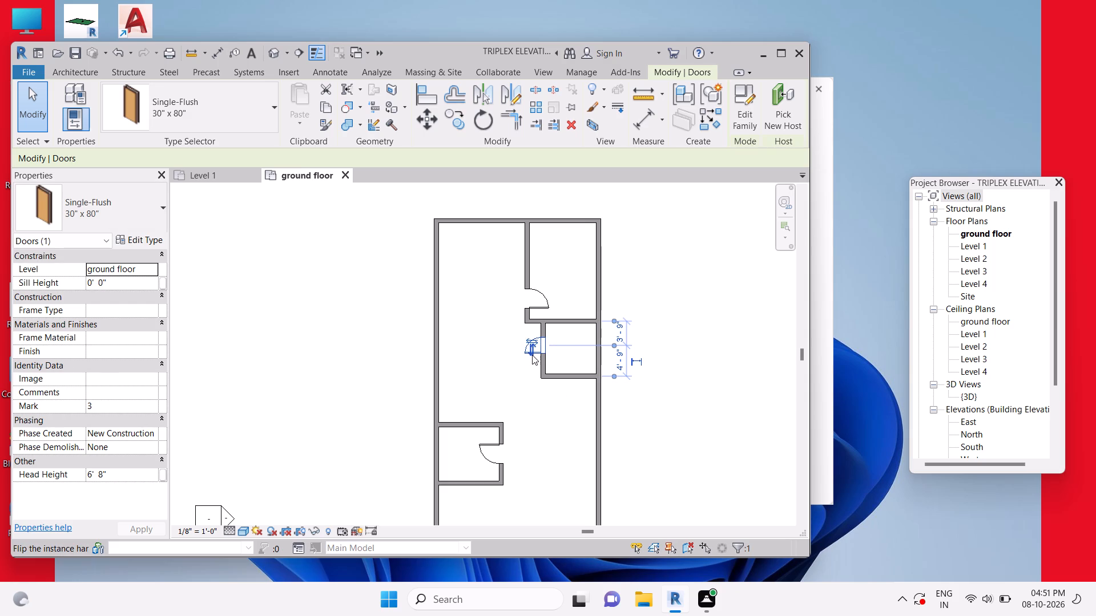
left_click(533, 352)
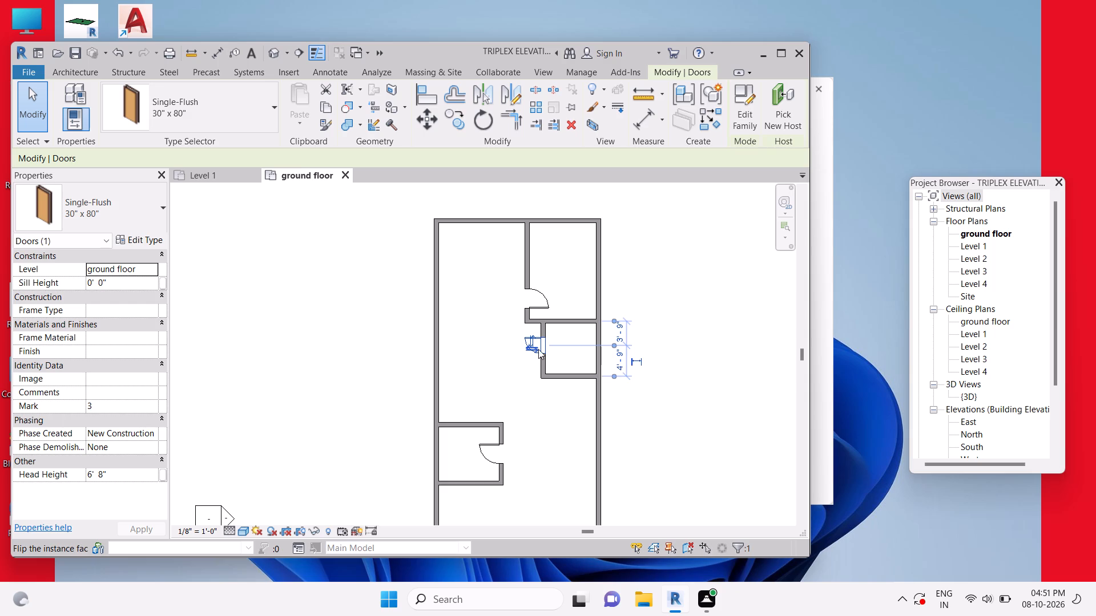
left_click(538, 348)
left_click(487, 359)
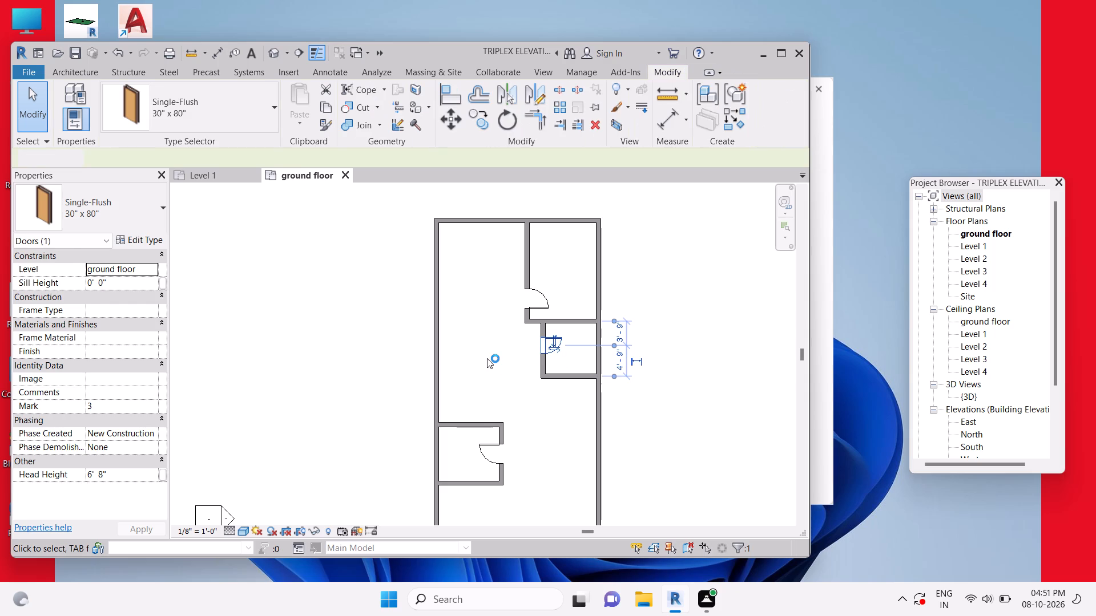
left_click(407, 348)
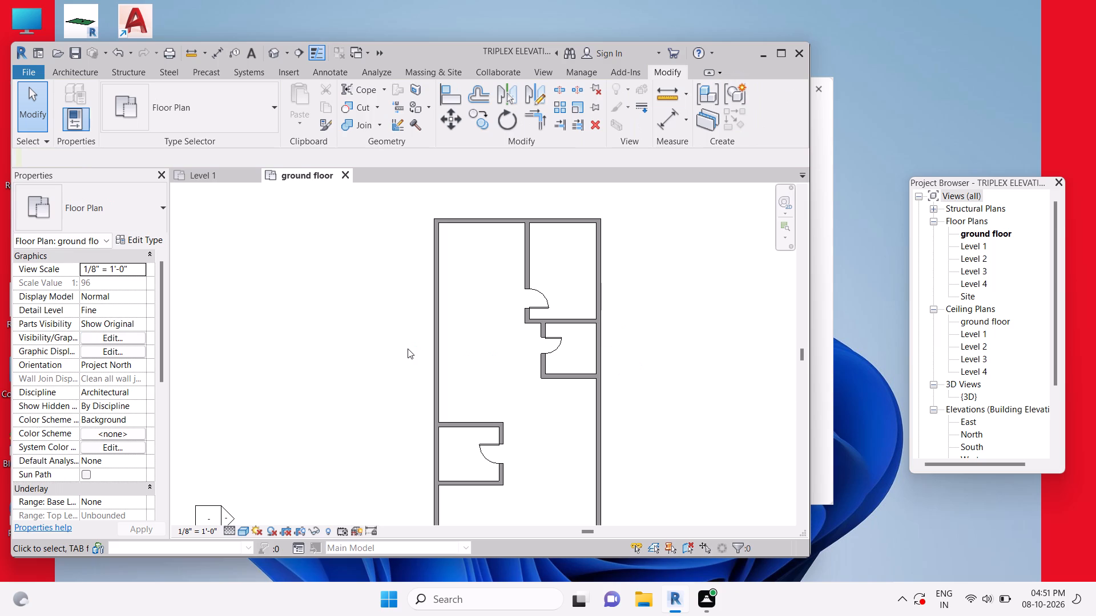
Dismiss the Autodesk licence notification covering the ground floor plan.
scroll(418, 353, "down", 2)
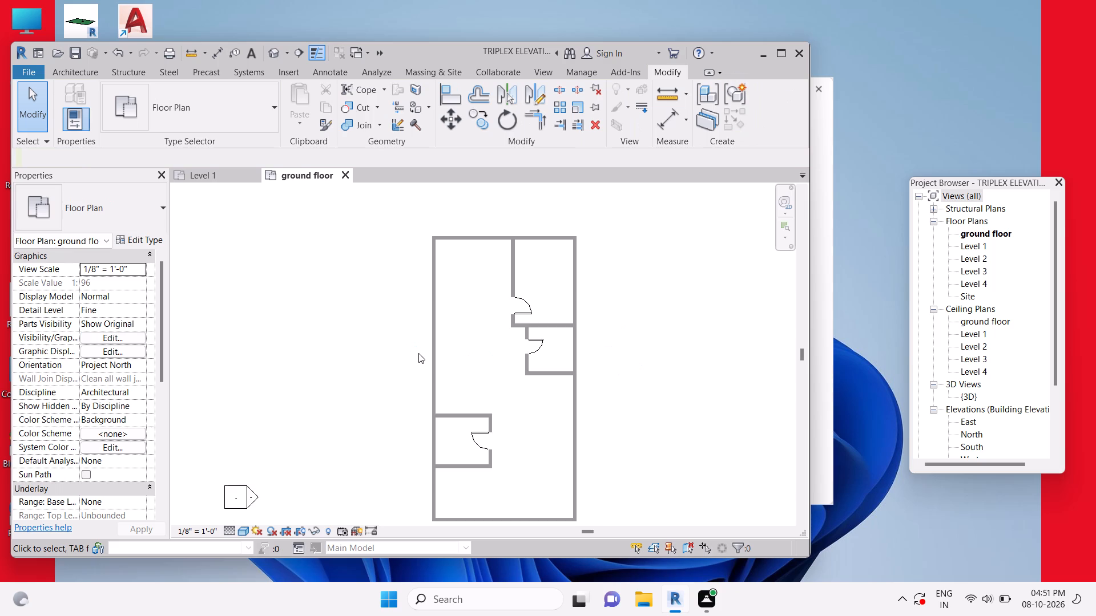
scroll(425, 339, "up", 1)
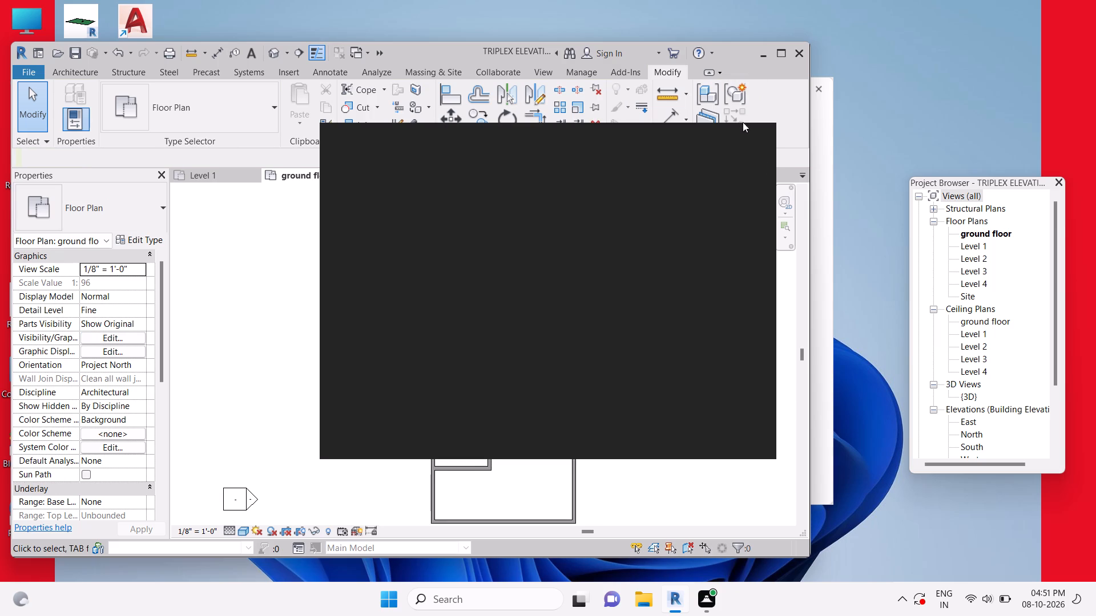
left_click(758, 132)
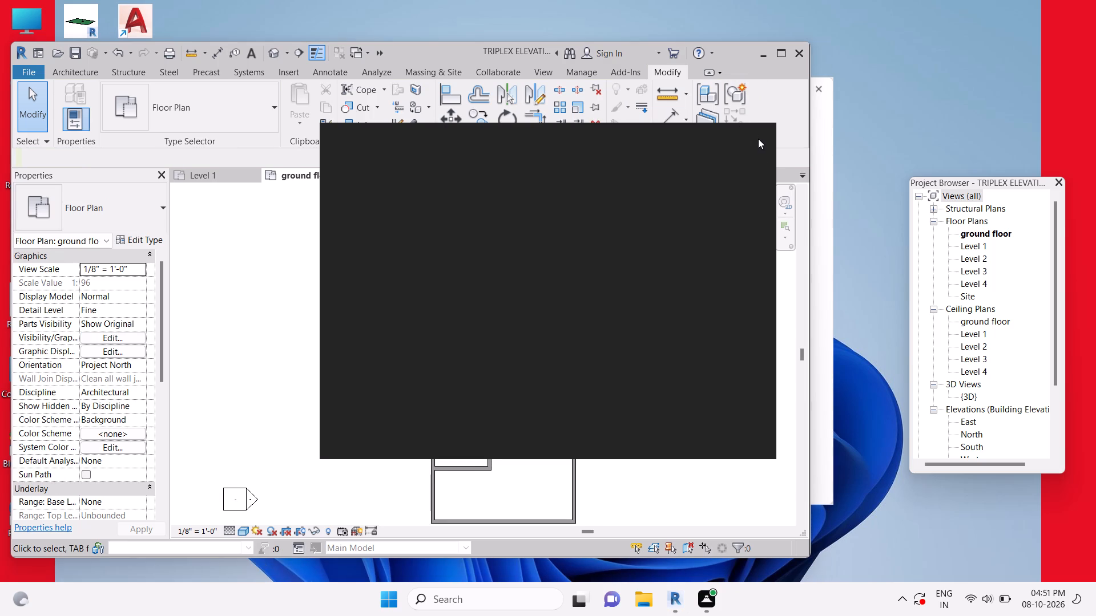
left_click(758, 139)
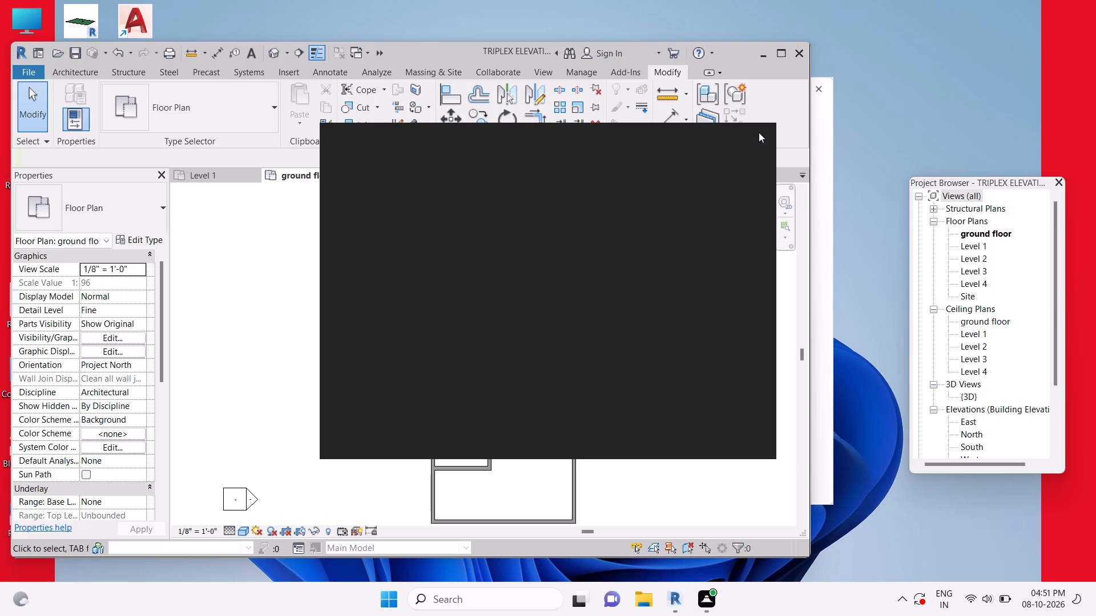
left_click(751, 141)
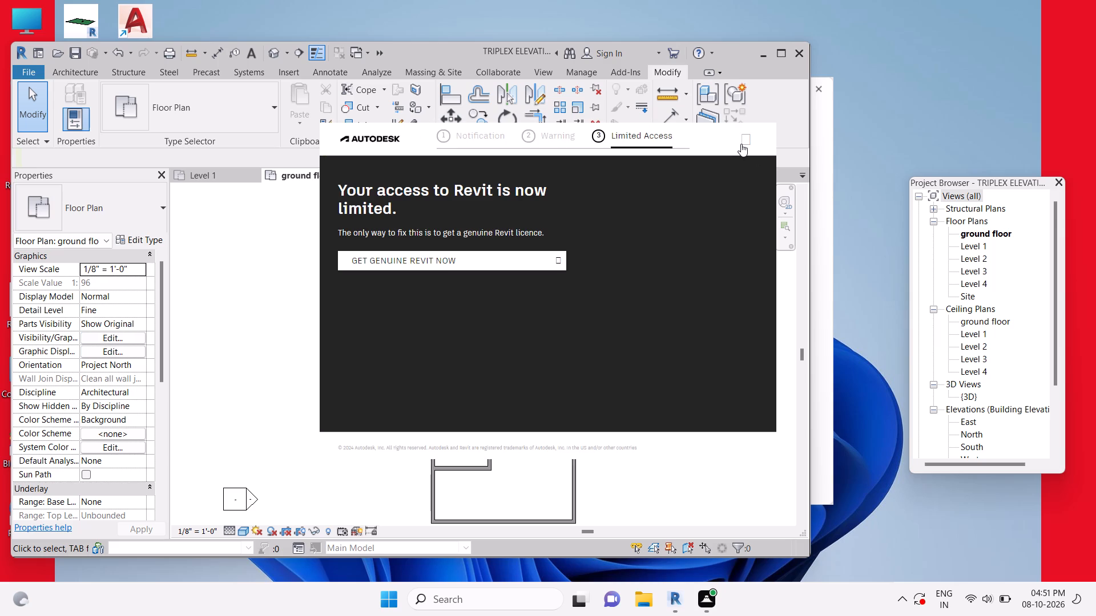
left_click(752, 137)
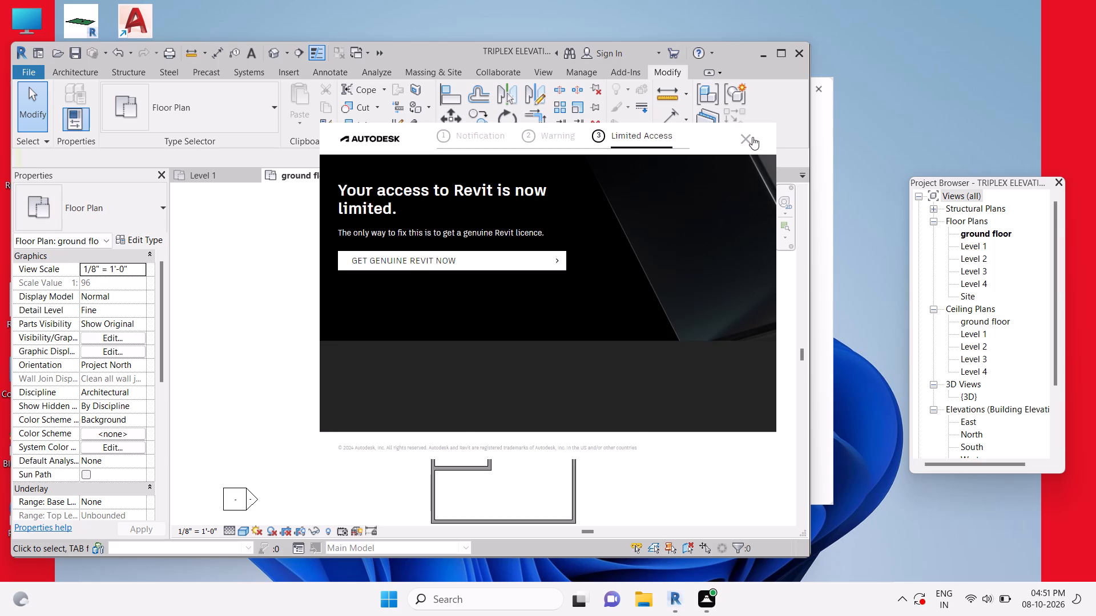
left_click(748, 140)
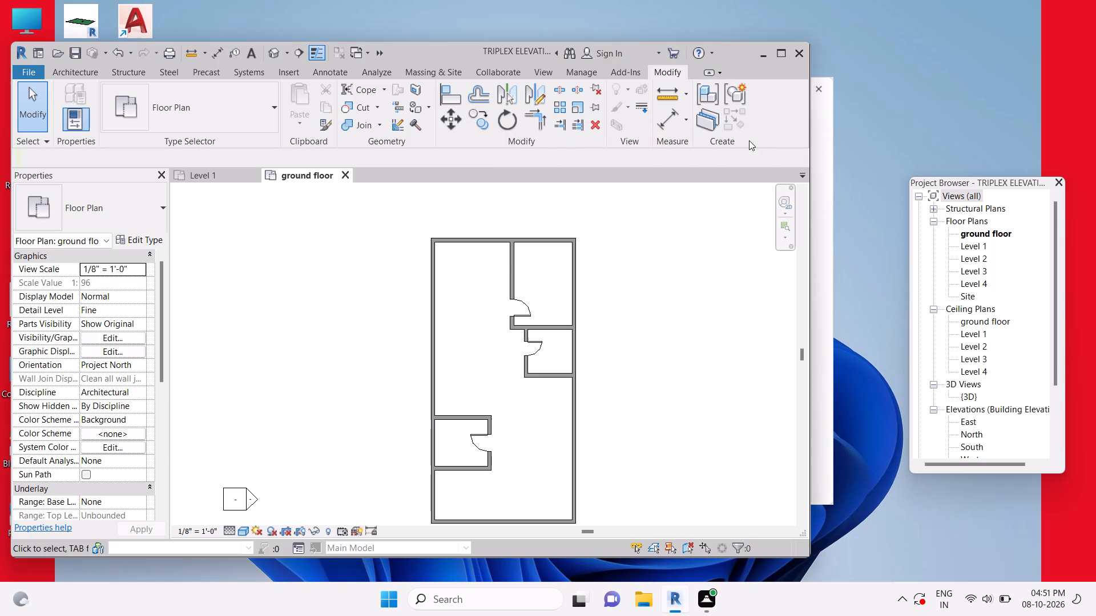
Open the default 3D view and examine the ground floor's interior walls and the small left-hand room's door up close.
scroll(687, 255, "down", 1)
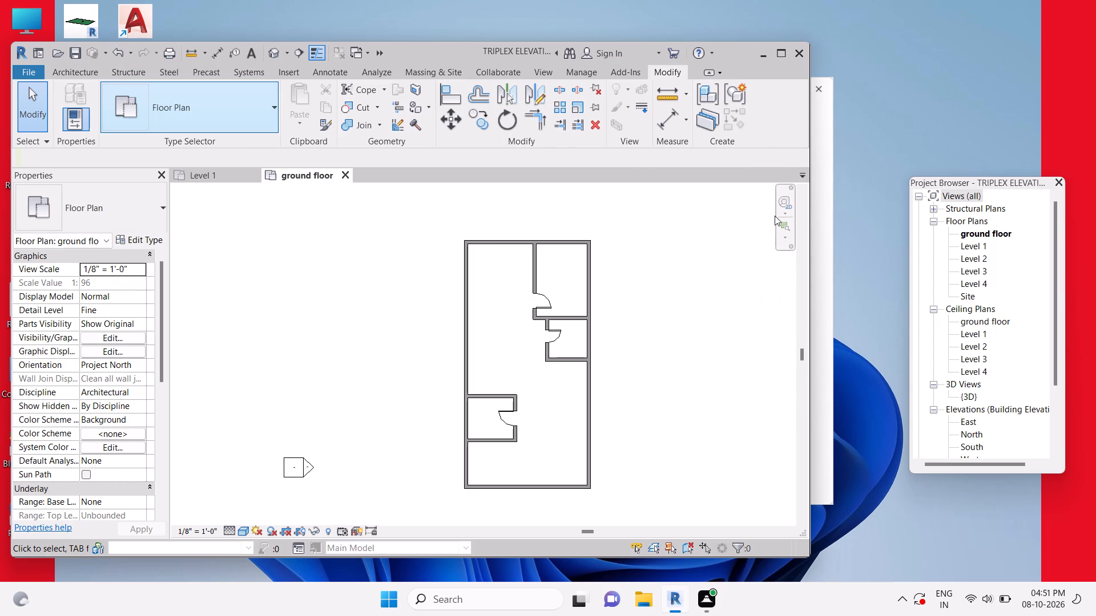
left_click(553, 66)
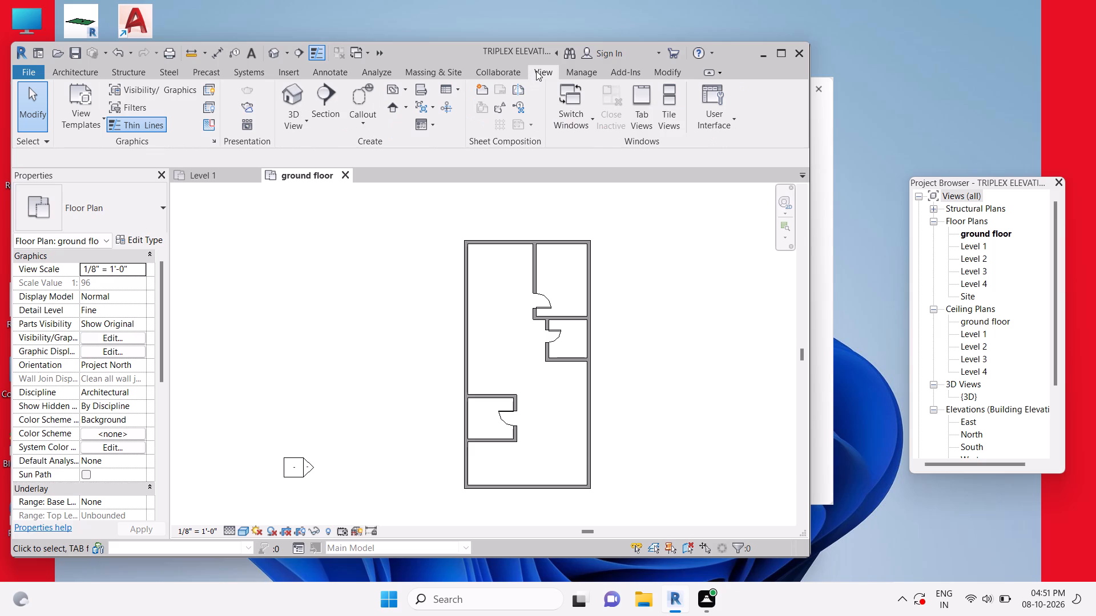
double_click(538, 69)
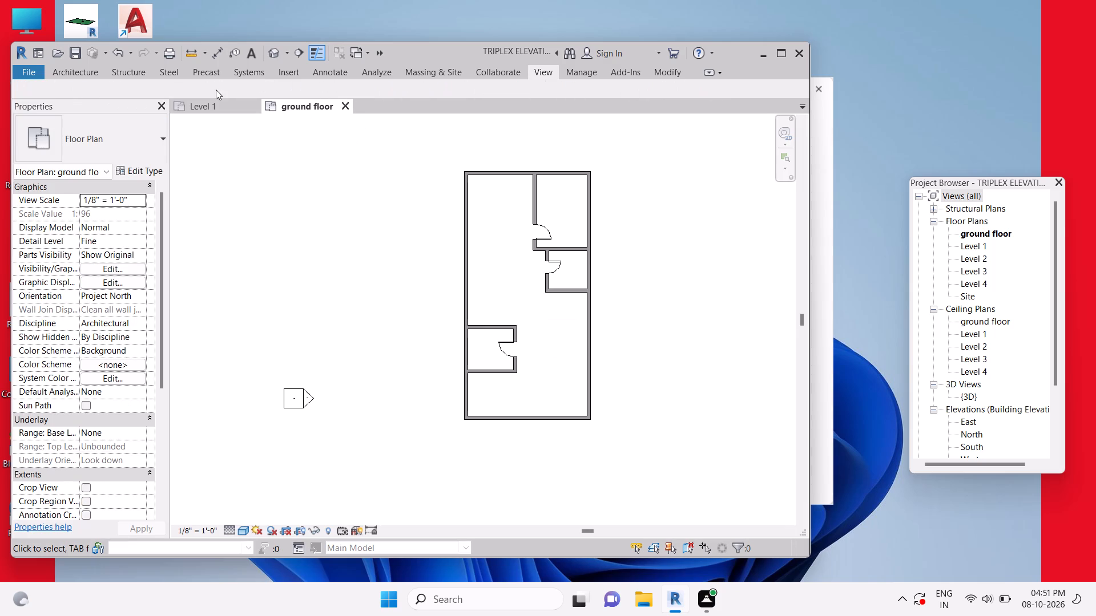
left_click(72, 69)
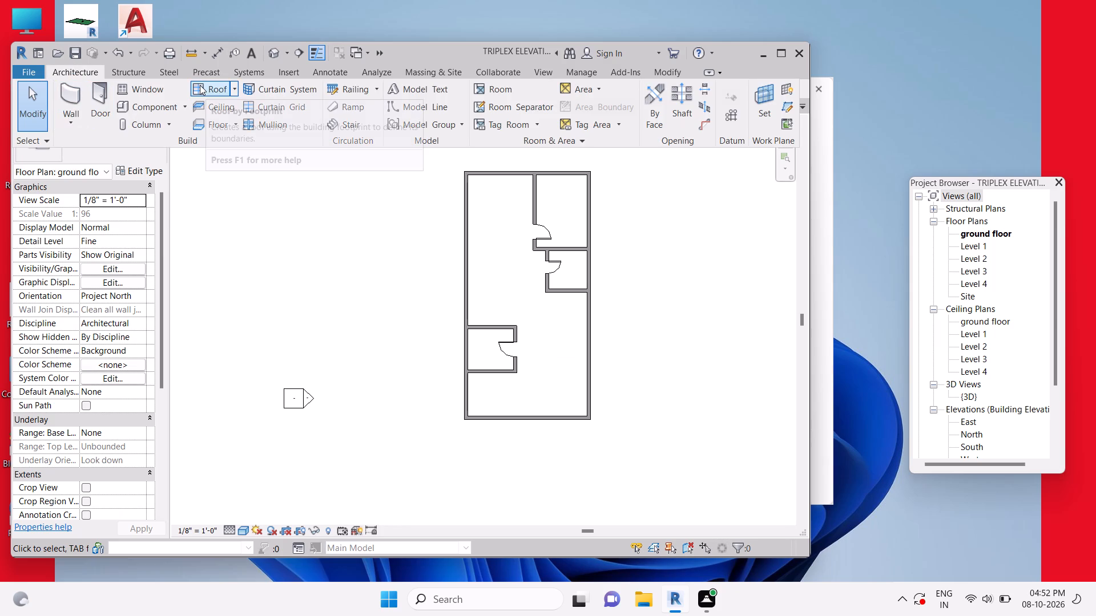
left_click(551, 73)
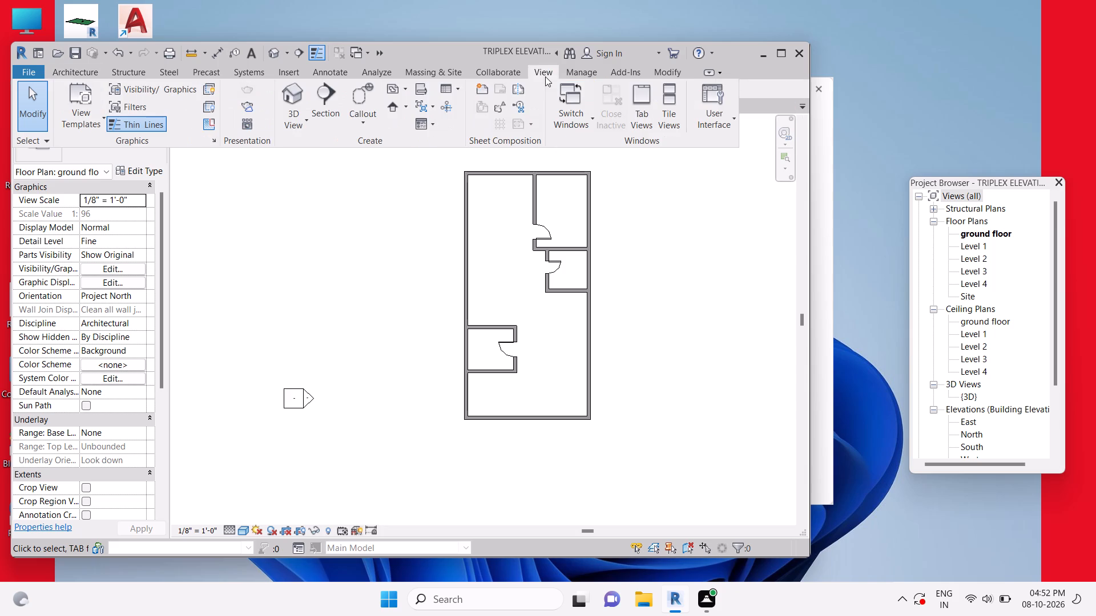
double_click(297, 95)
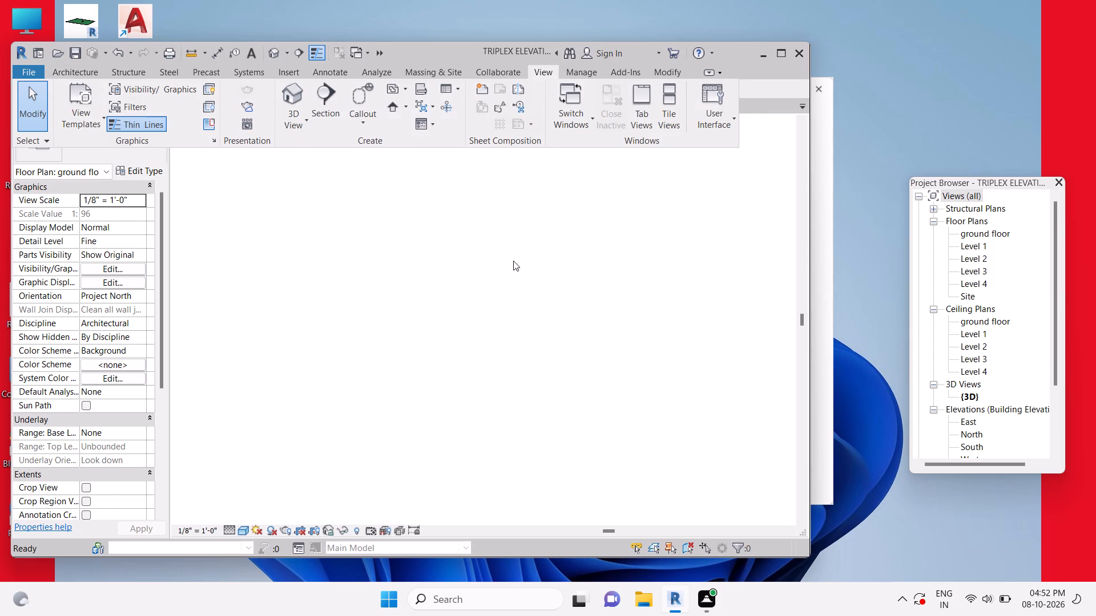
scroll(517, 257, "up", 8)
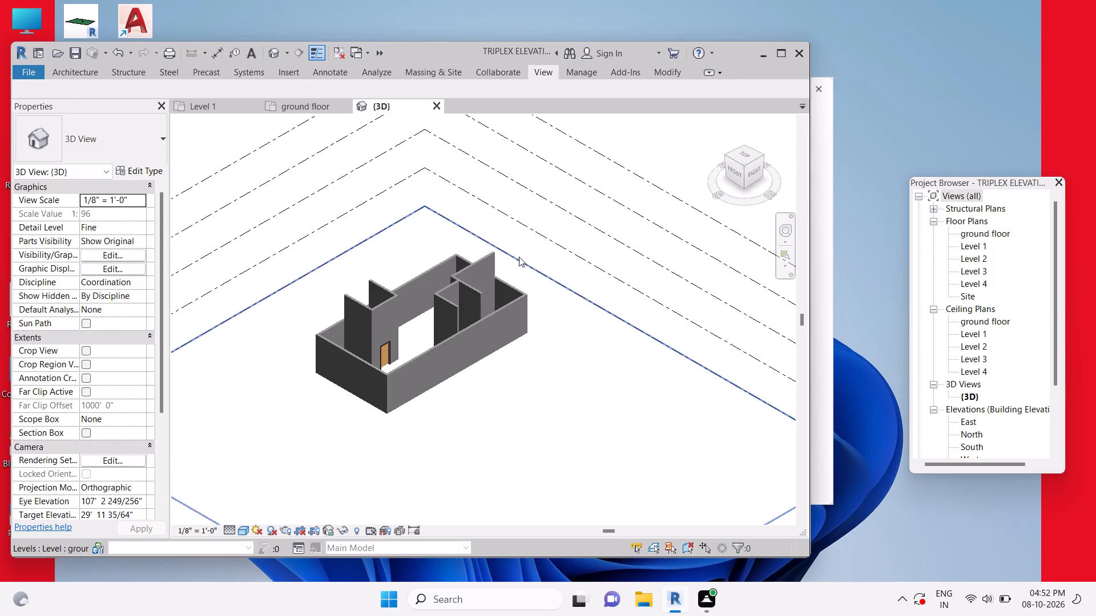
scroll(523, 258, "up", 3)
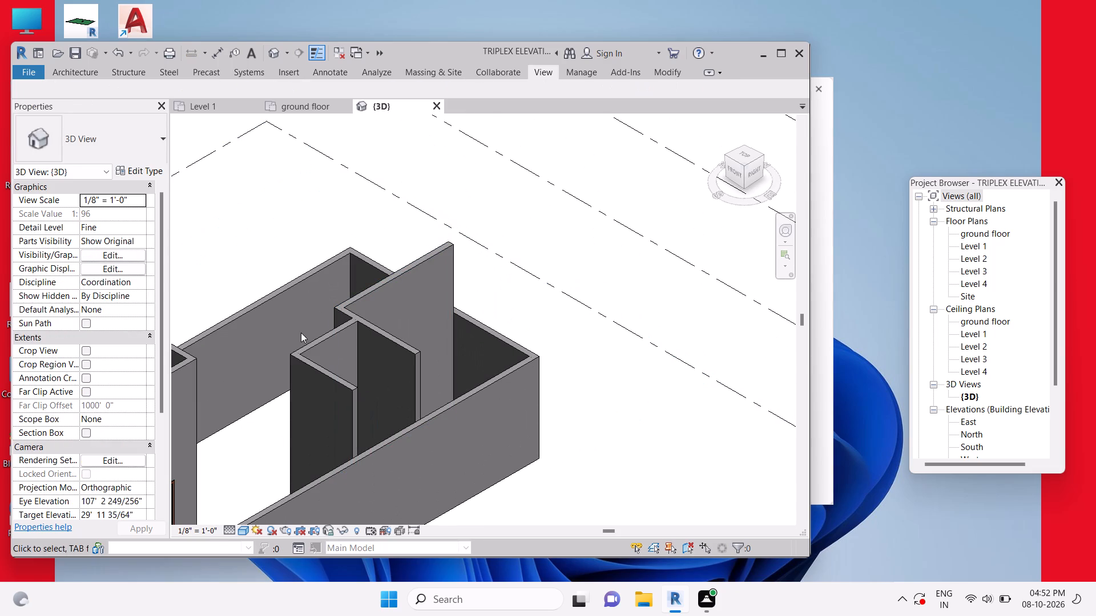
middle_click_drag(300, 333, 429, 279)
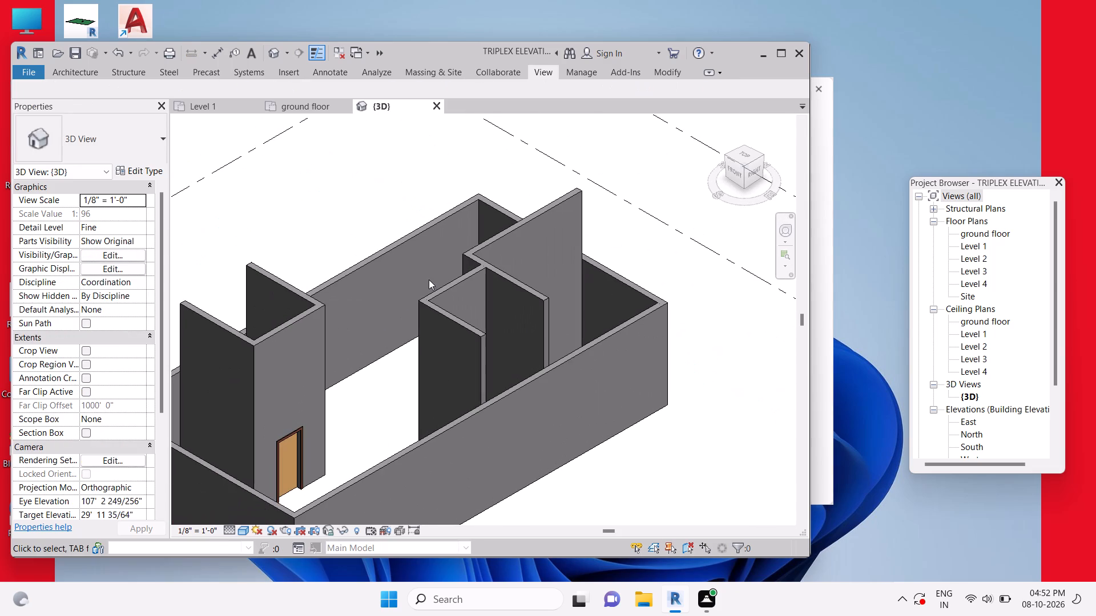
scroll(397, 382, "up", 2)
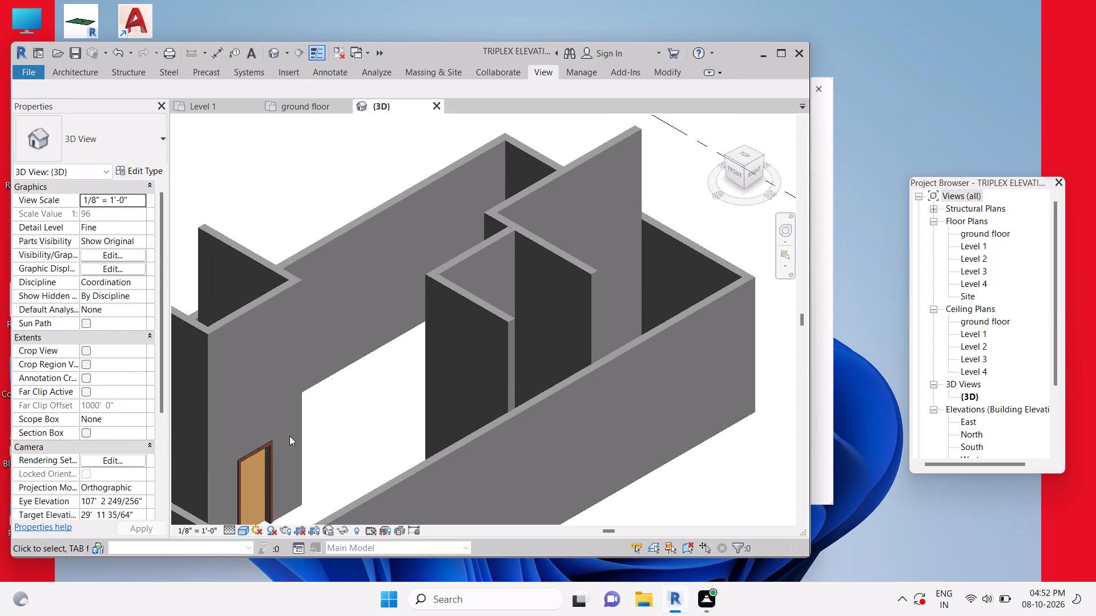
middle_click_drag(289, 436, 368, 371)
middle_click(368, 371)
middle_click_drag(370, 360, 376, 343)
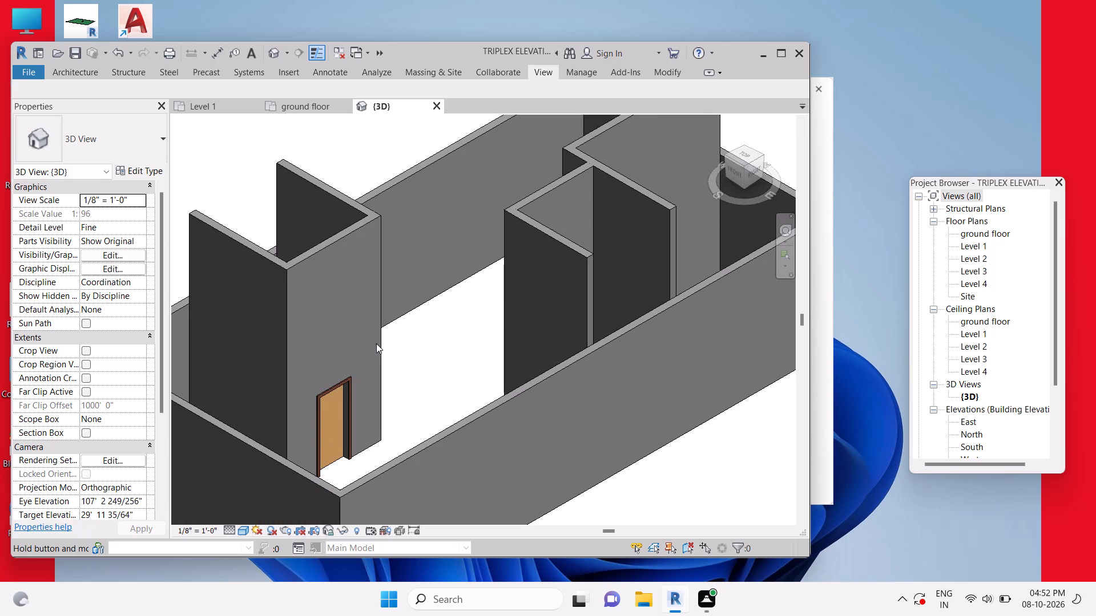
scroll(349, 403, "up", 3)
middle_click_drag(346, 406, 400, 337)
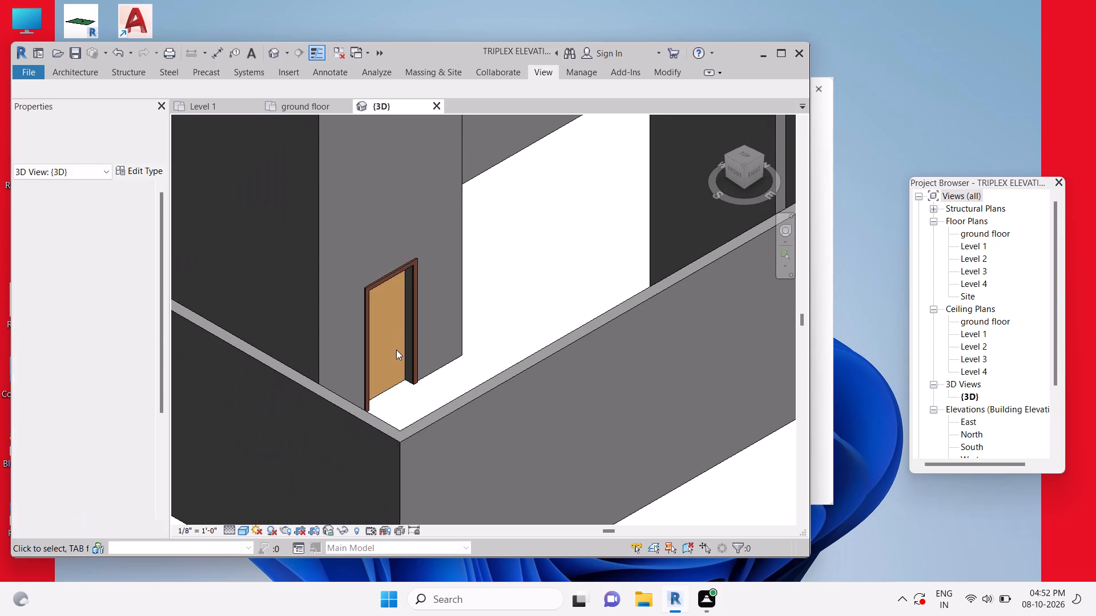
scroll(396, 350, "down", 5)
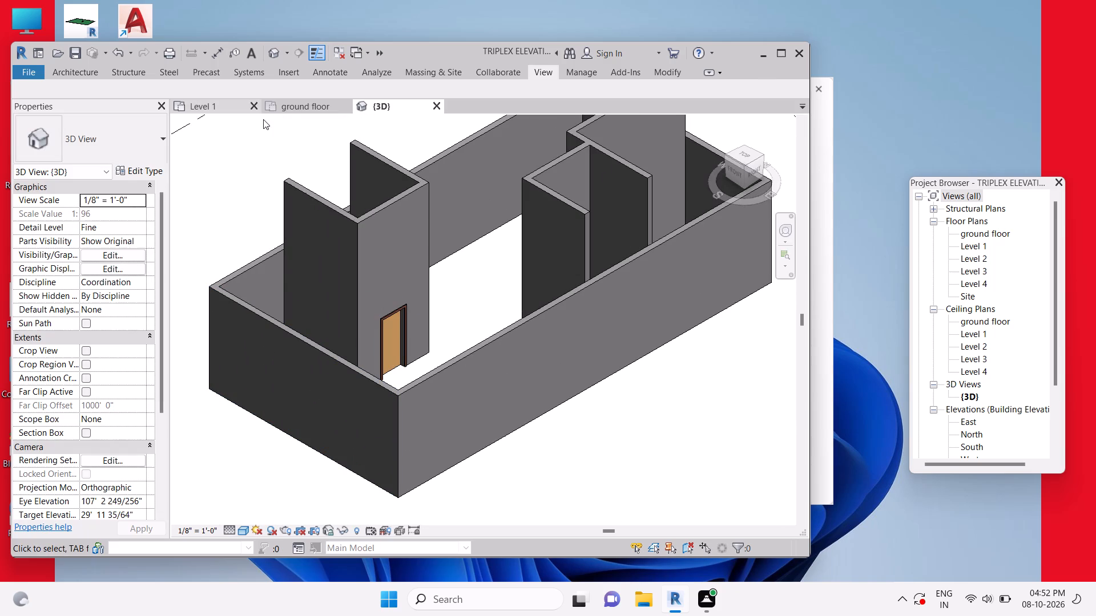
Return to the ground floor plan, start the Window command and try to pick the Window-Casement-Double 34" x 36" type.
left_click(293, 103)
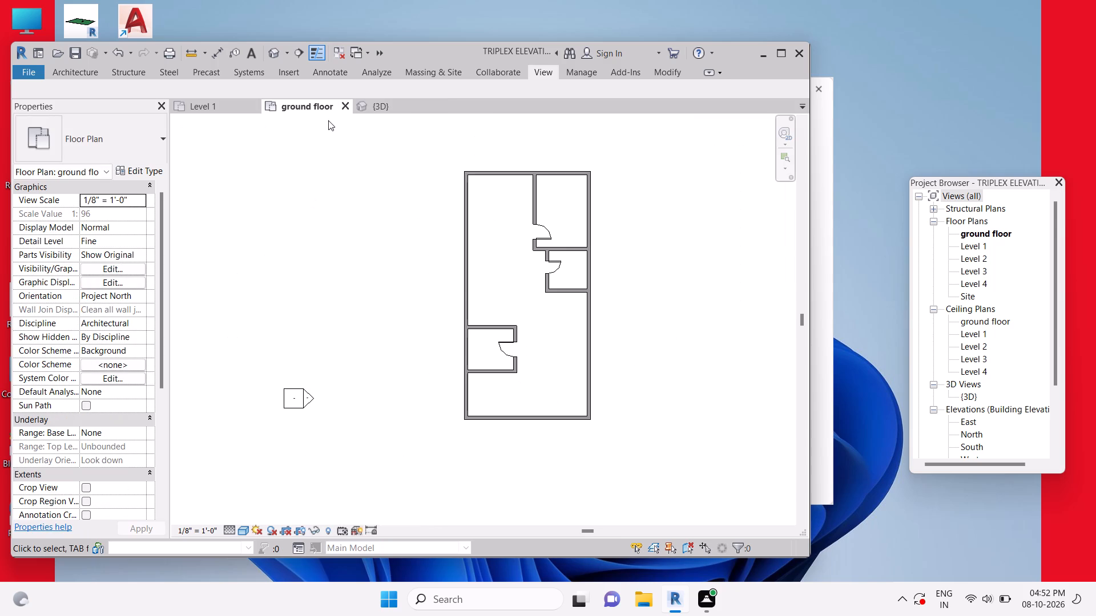
left_click(99, 70)
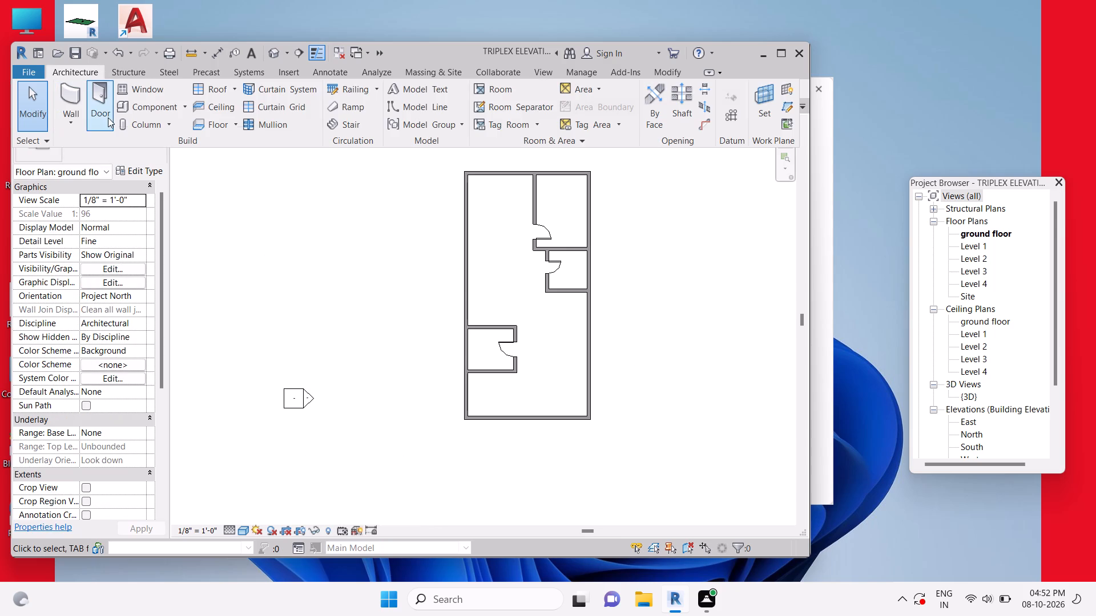
left_click(147, 89)
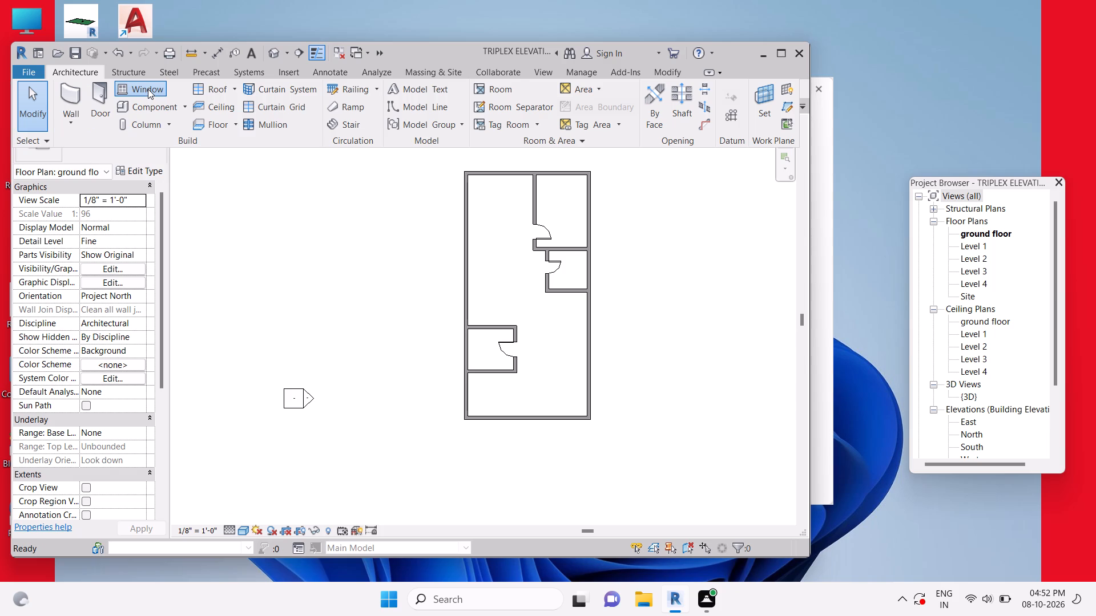
left_click(148, 89)
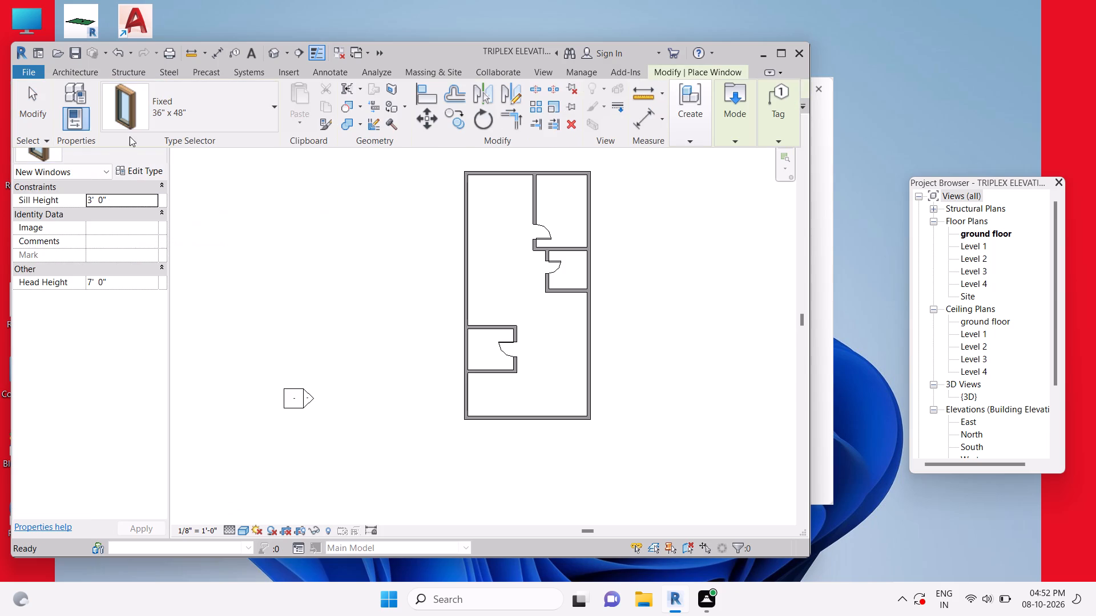
left_click(118, 149)
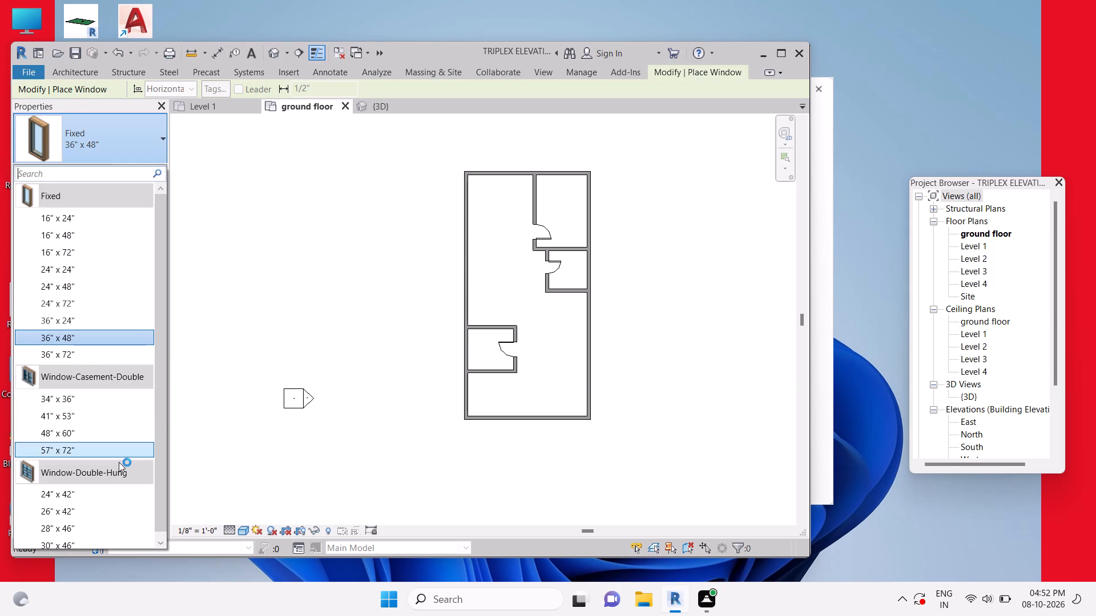
left_click(109, 369)
left_click(107, 390)
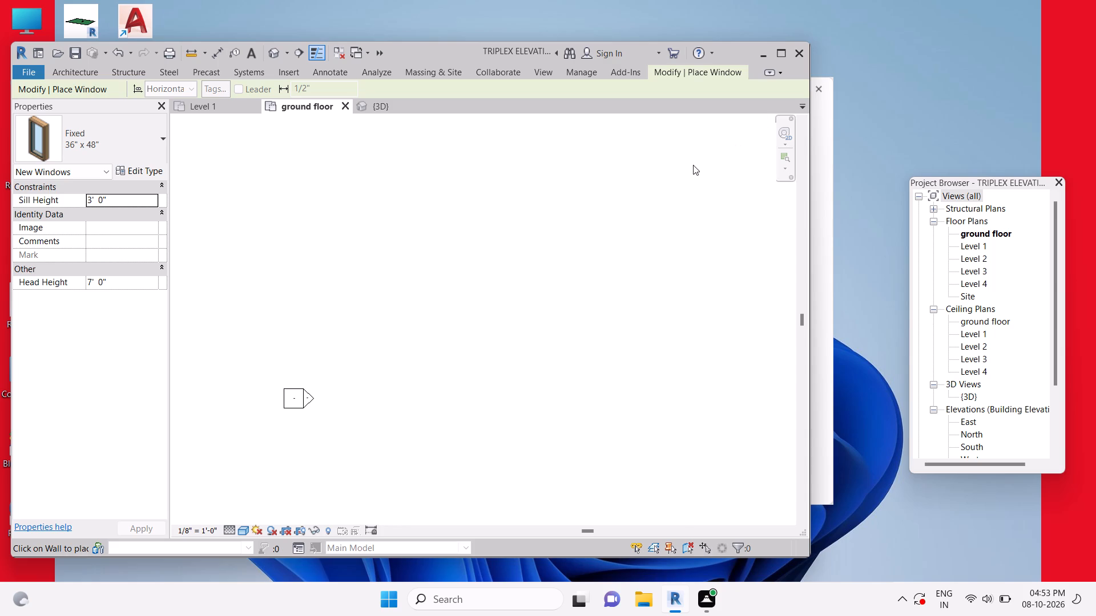
Dismiss the Autodesk notification that covers the plan again.
scroll(622, 250, "down", 4)
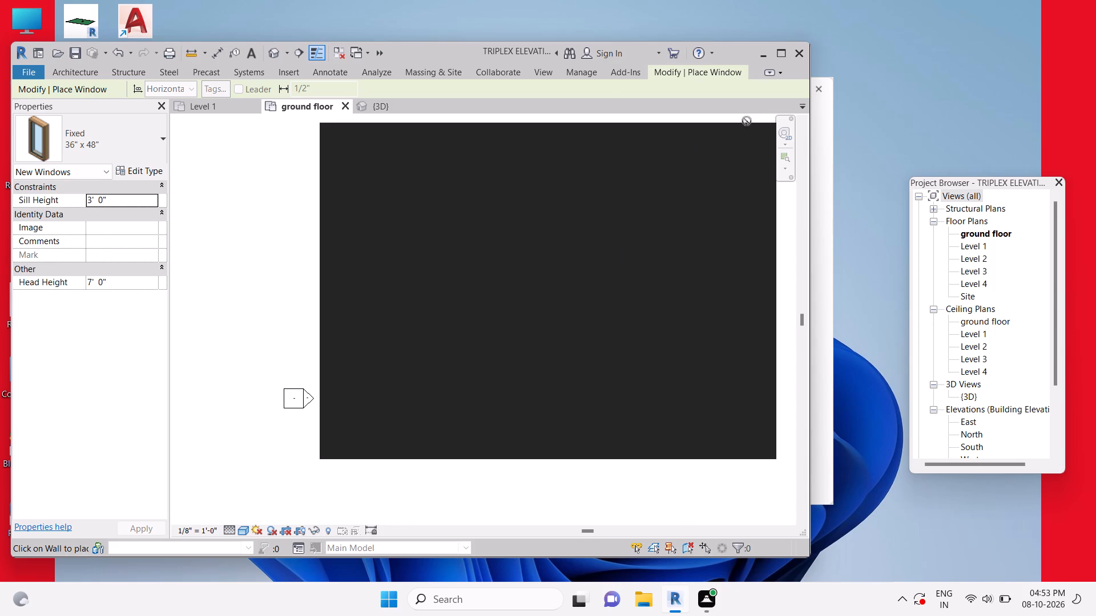
left_click(759, 135)
left_click(761, 140)
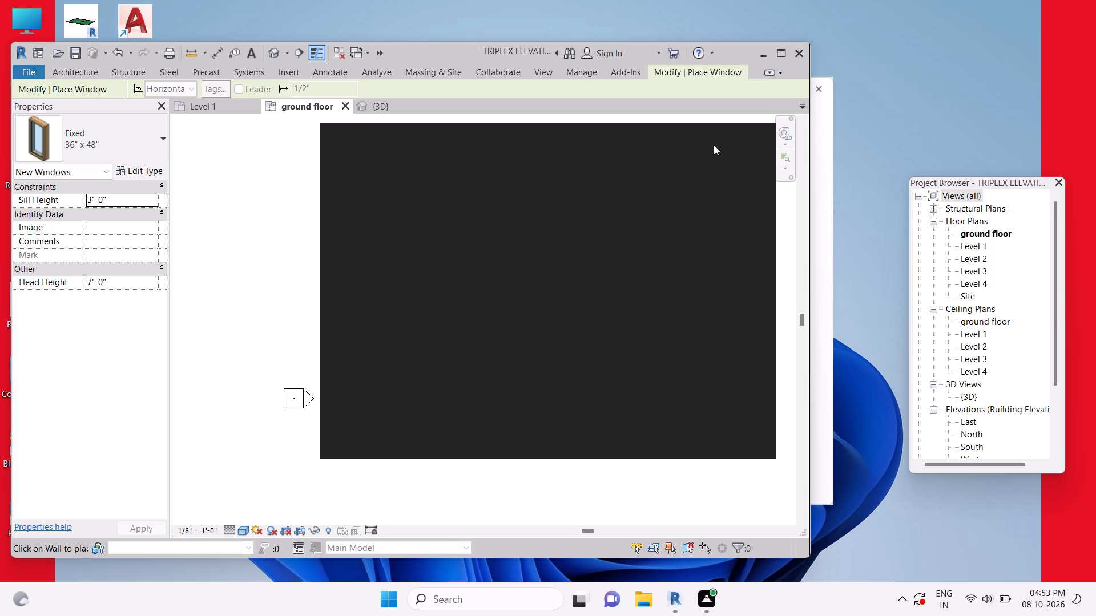
left_click(752, 136)
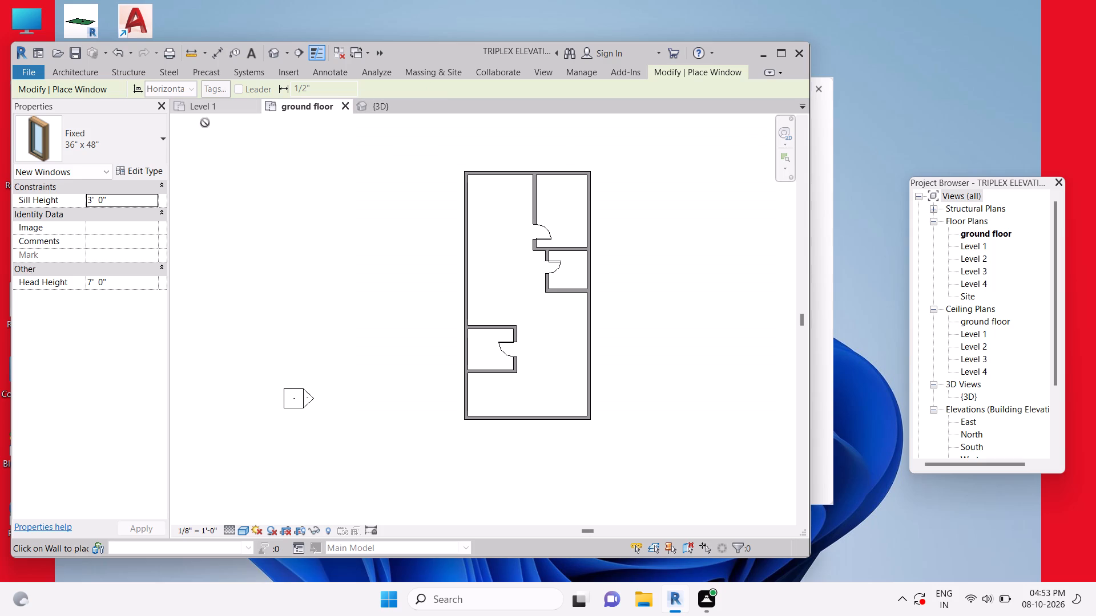
Place a Window-Casement-Double 34" x 36" in the upper right-hand room's left wall, 7' 6" from the top wall and 4' 6" from the door.
left_click(159, 138)
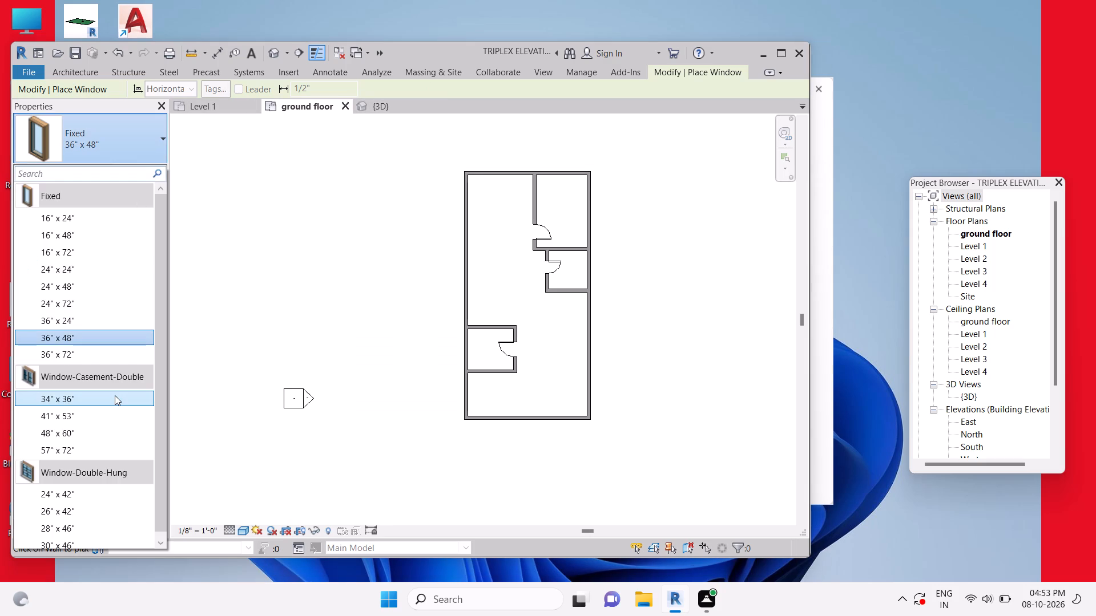
left_click(115, 395)
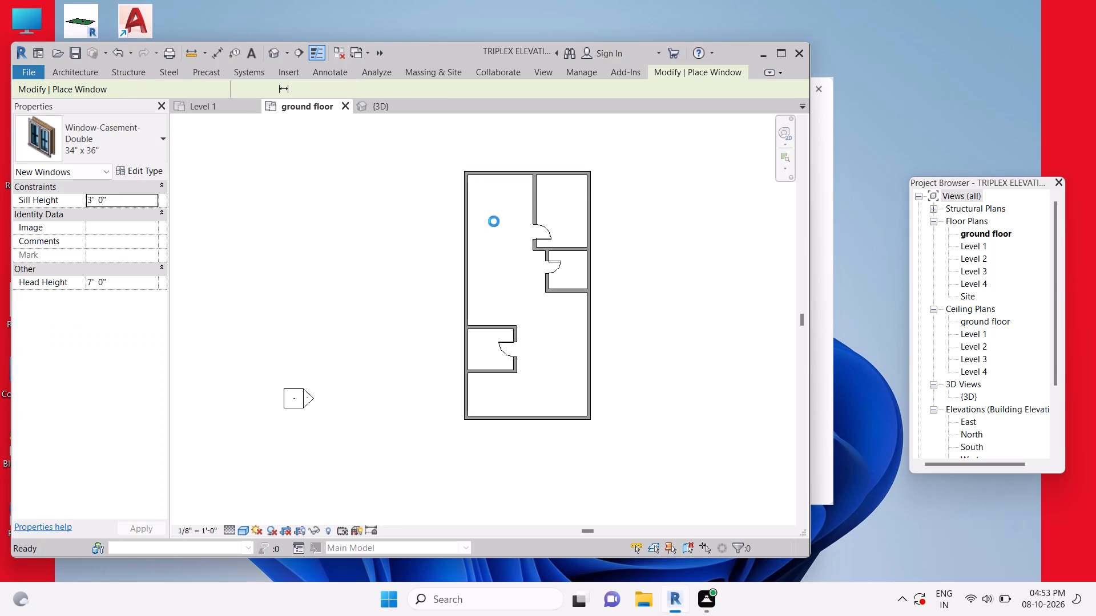
left_click(542, 210)
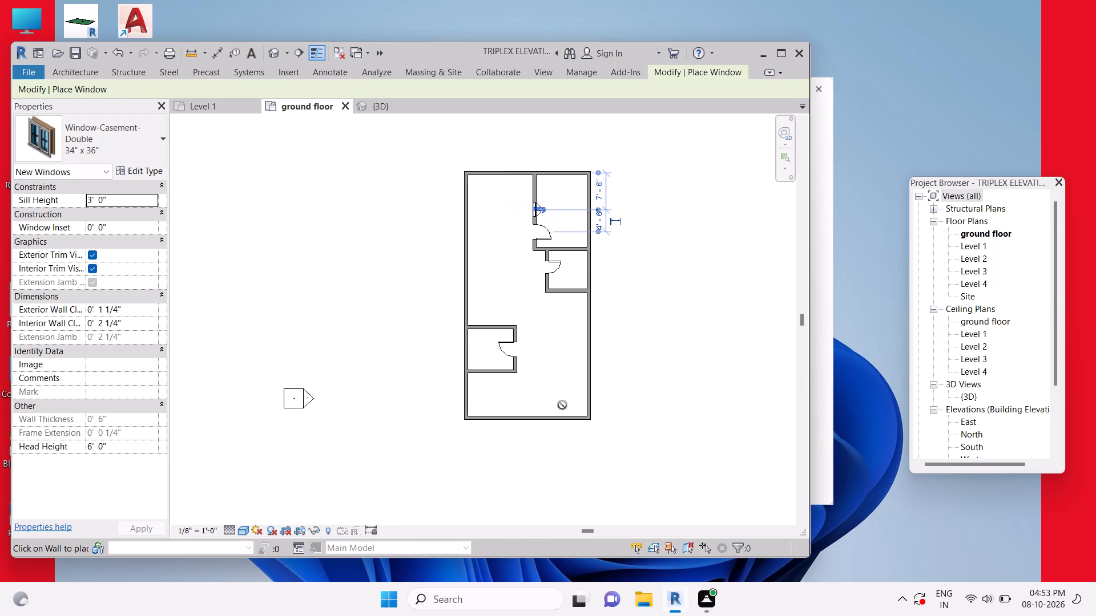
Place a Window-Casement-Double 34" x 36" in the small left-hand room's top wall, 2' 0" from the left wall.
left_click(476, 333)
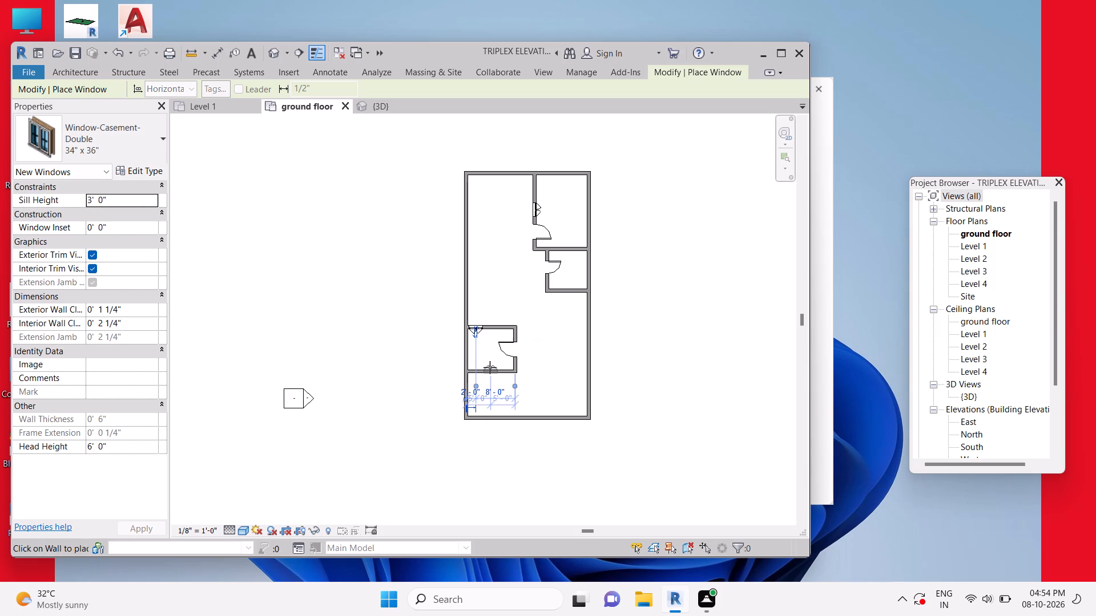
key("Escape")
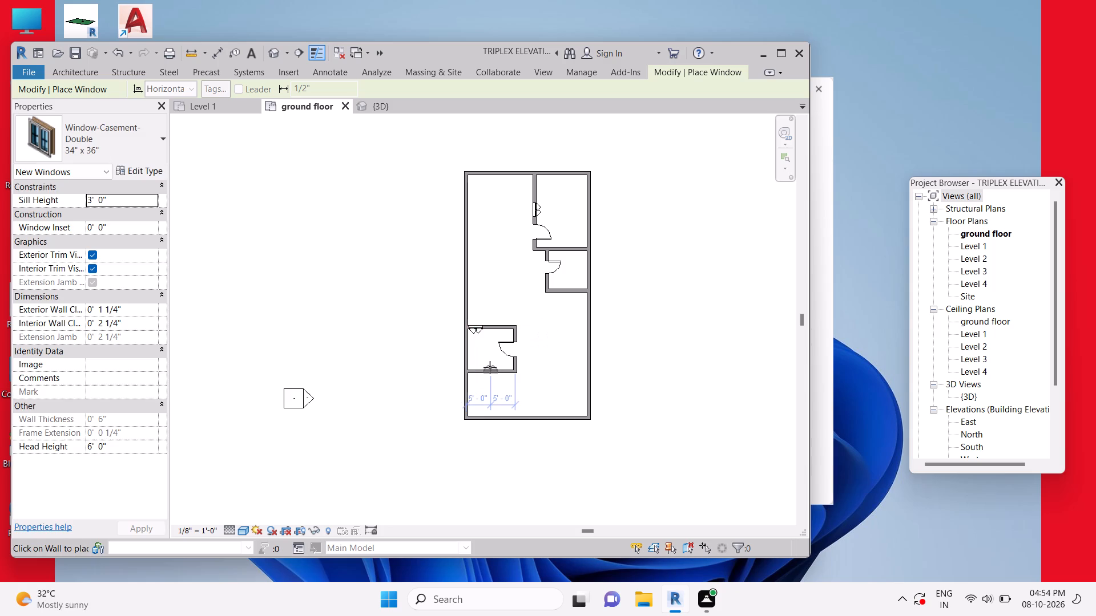
Place a Window-Casement-Double 34" x 36" centred in the small left-hand room's bottom wall, 5' 0" from each side.
left_click(489, 364)
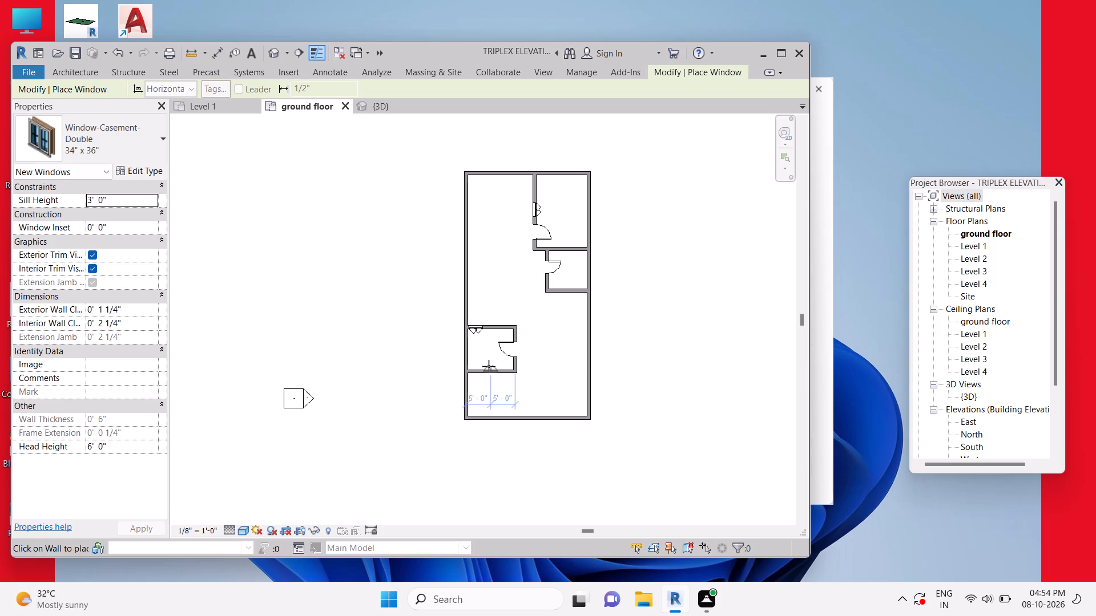
left_click(487, 364)
key("Escape")
key("Escape")
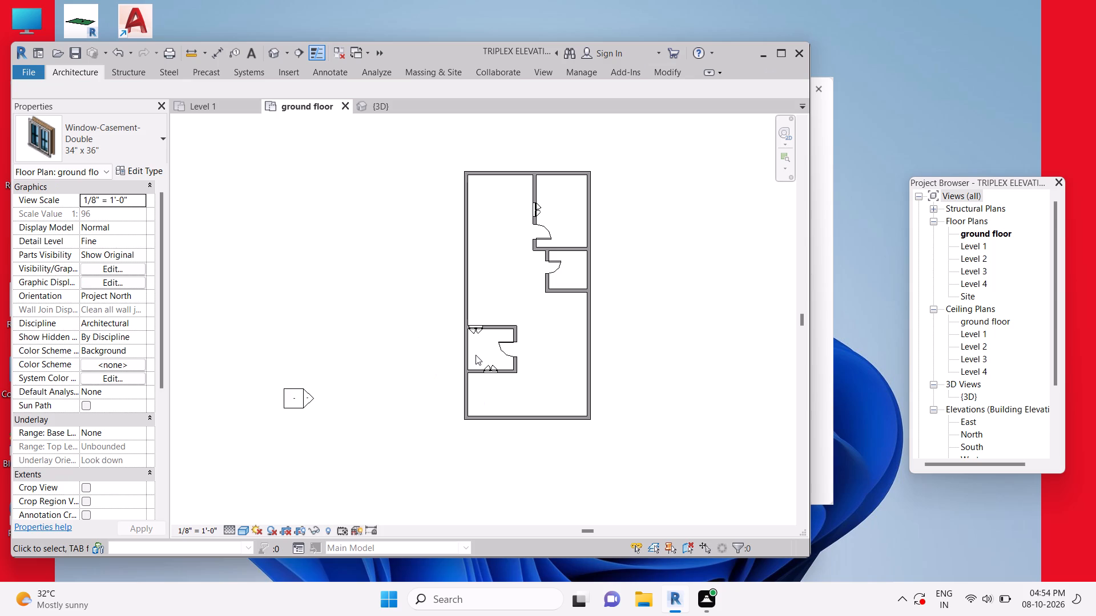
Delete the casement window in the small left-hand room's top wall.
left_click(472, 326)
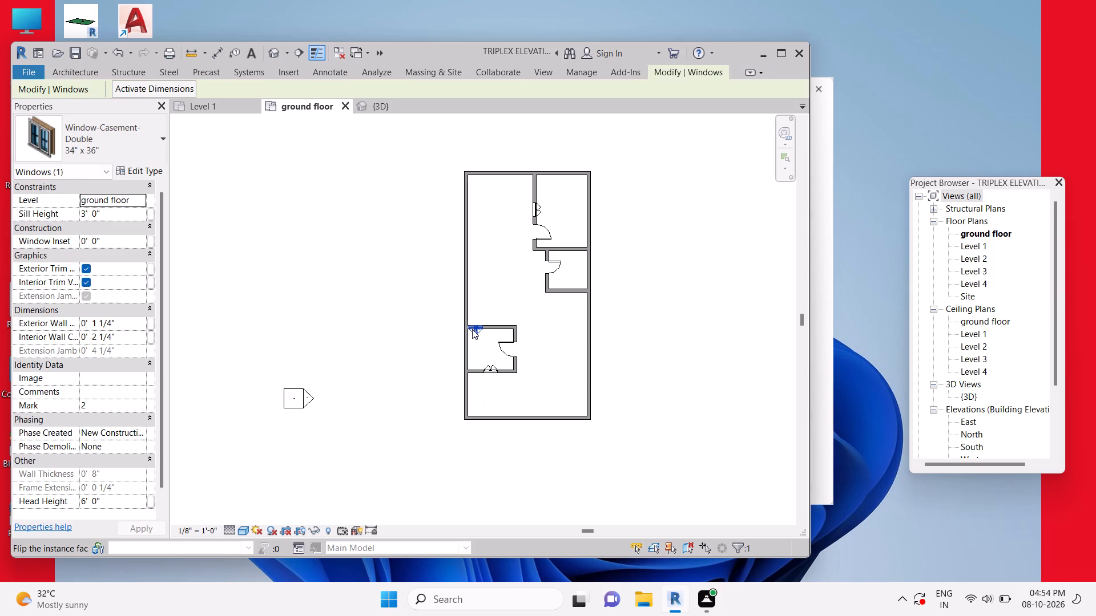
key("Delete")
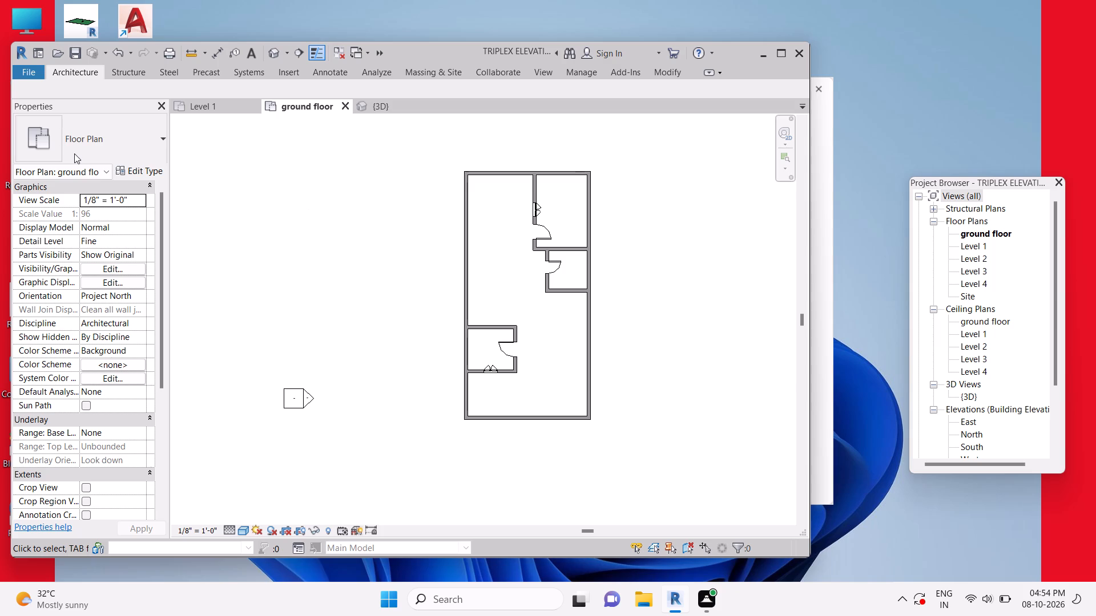
Place a Window-Casement-Double 34" x 36" centred in the small right-hand room's bottom wall, 4' 3" from each side.
left_click(67, 69)
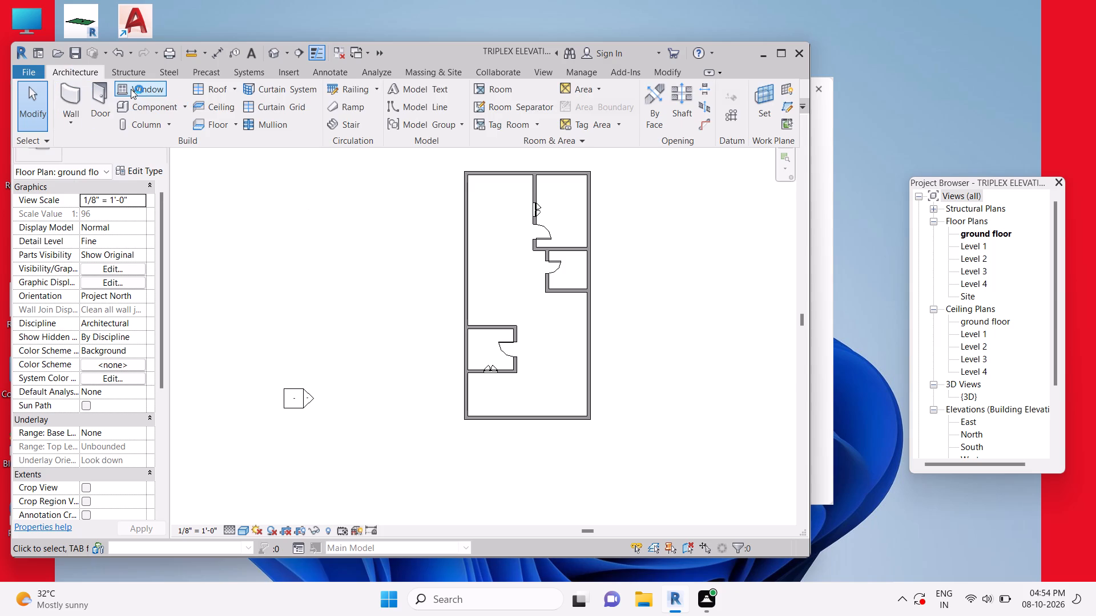
left_click(131, 87)
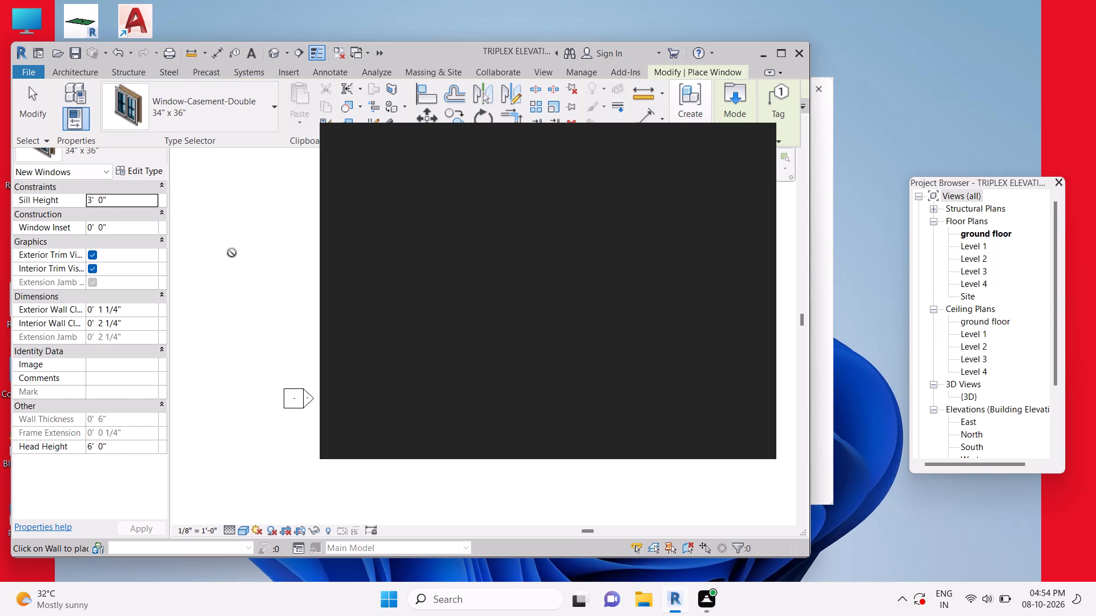
left_click(759, 137)
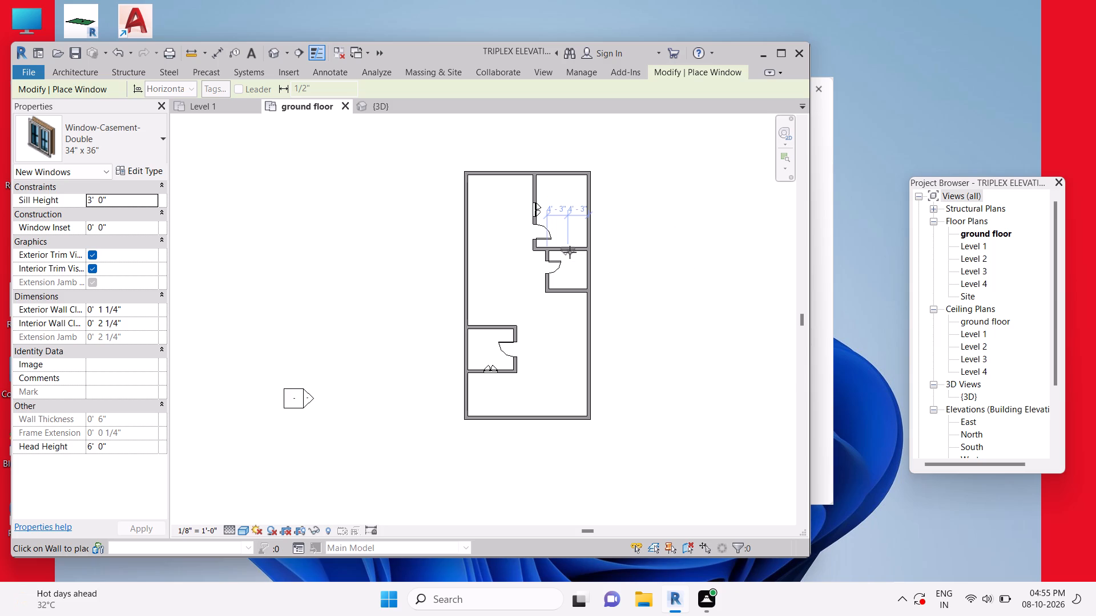
left_click(567, 284)
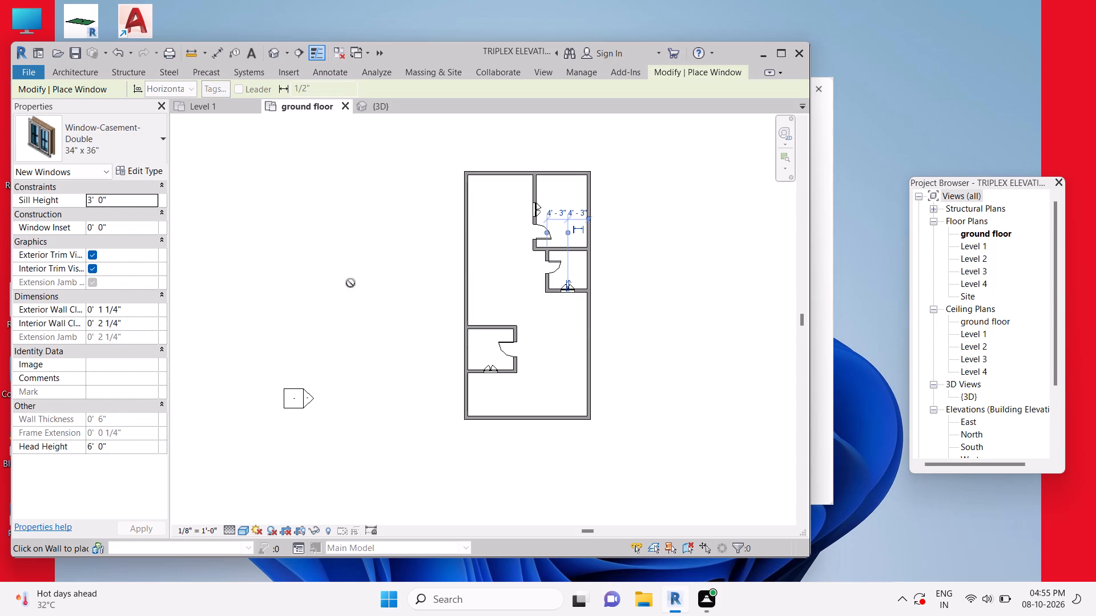
key("Escape")
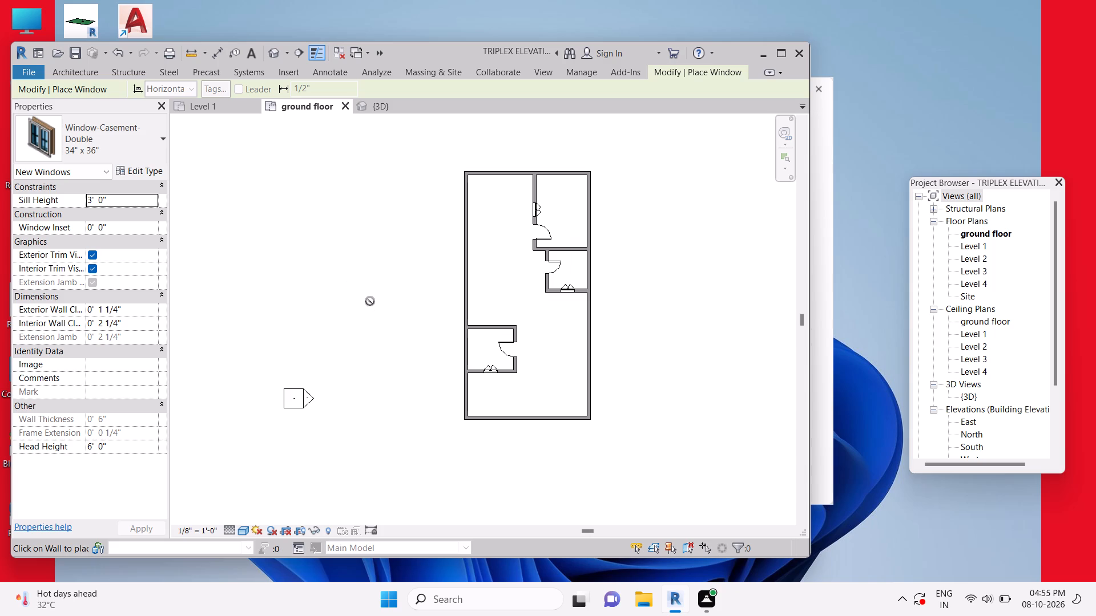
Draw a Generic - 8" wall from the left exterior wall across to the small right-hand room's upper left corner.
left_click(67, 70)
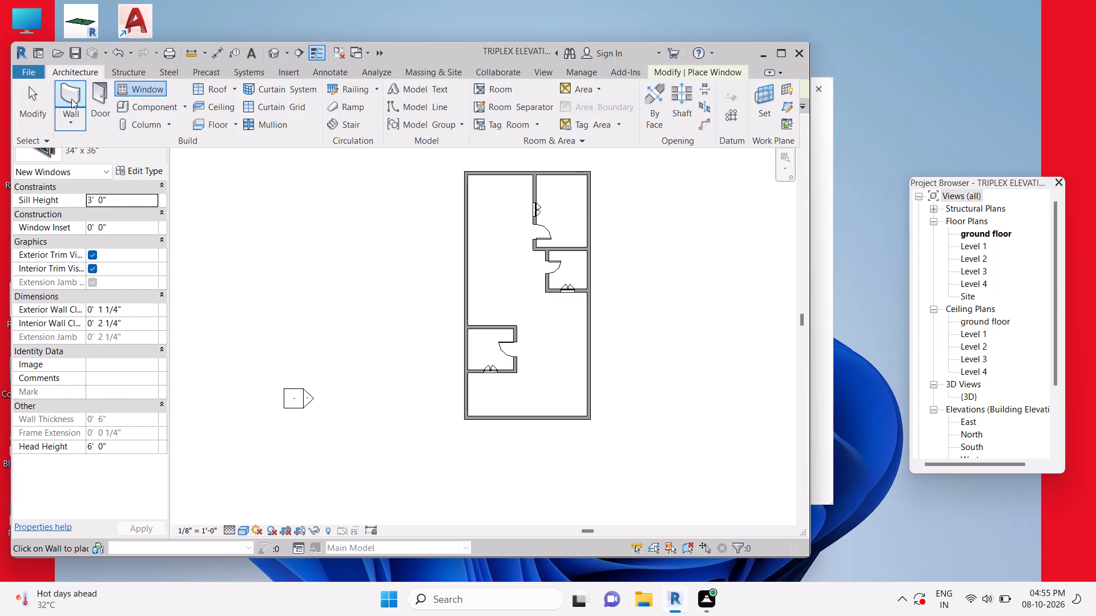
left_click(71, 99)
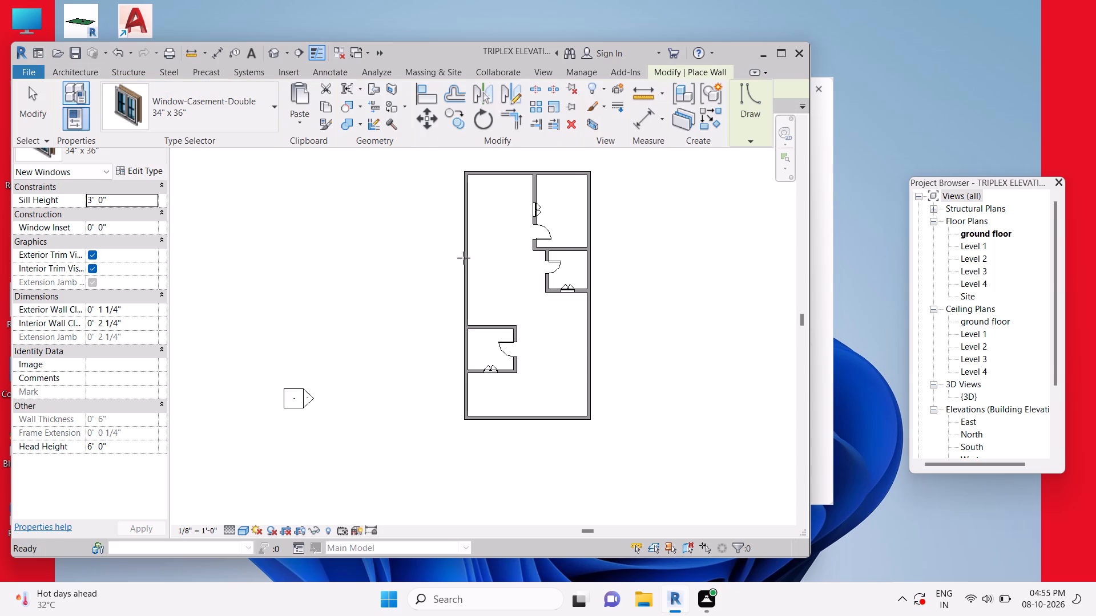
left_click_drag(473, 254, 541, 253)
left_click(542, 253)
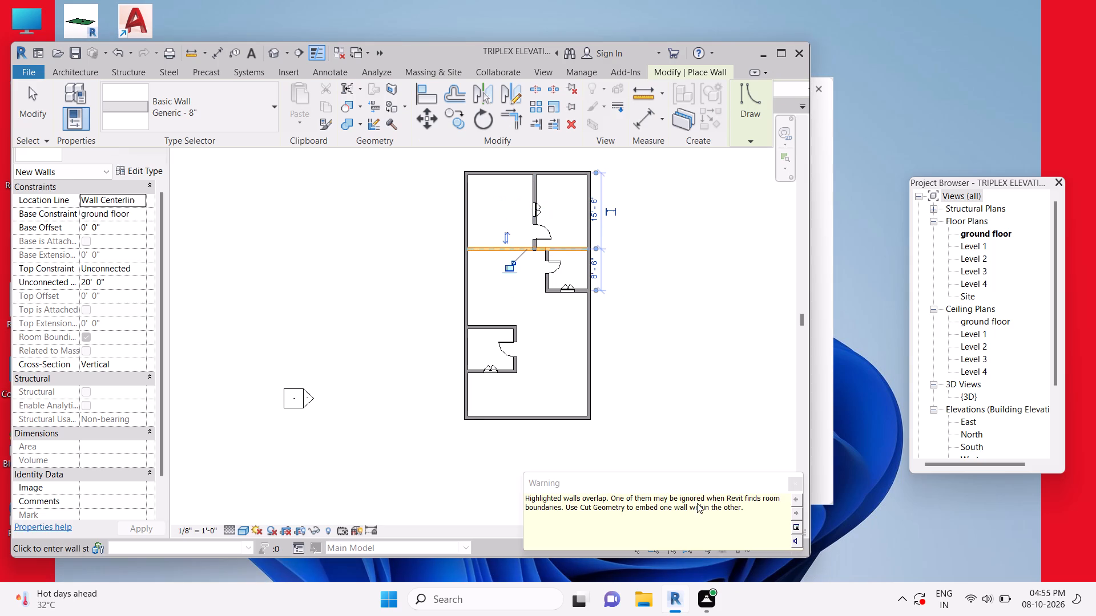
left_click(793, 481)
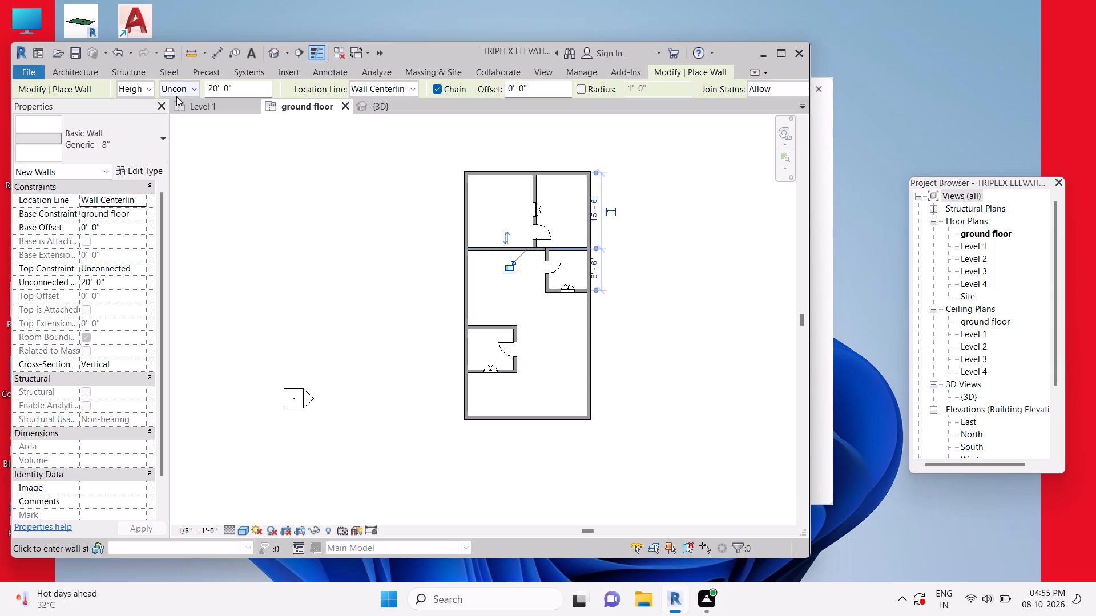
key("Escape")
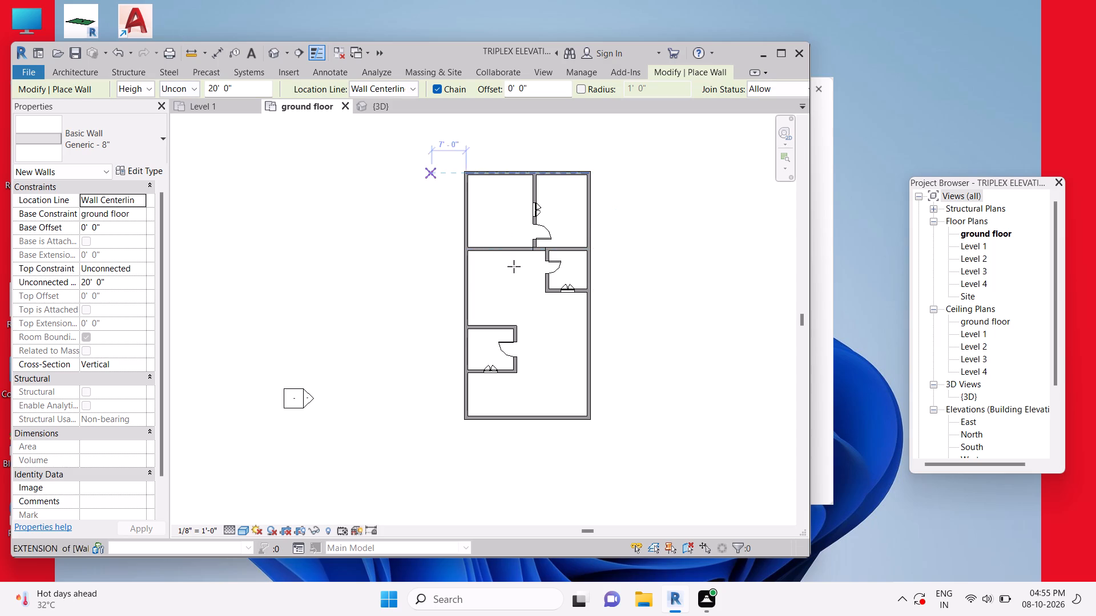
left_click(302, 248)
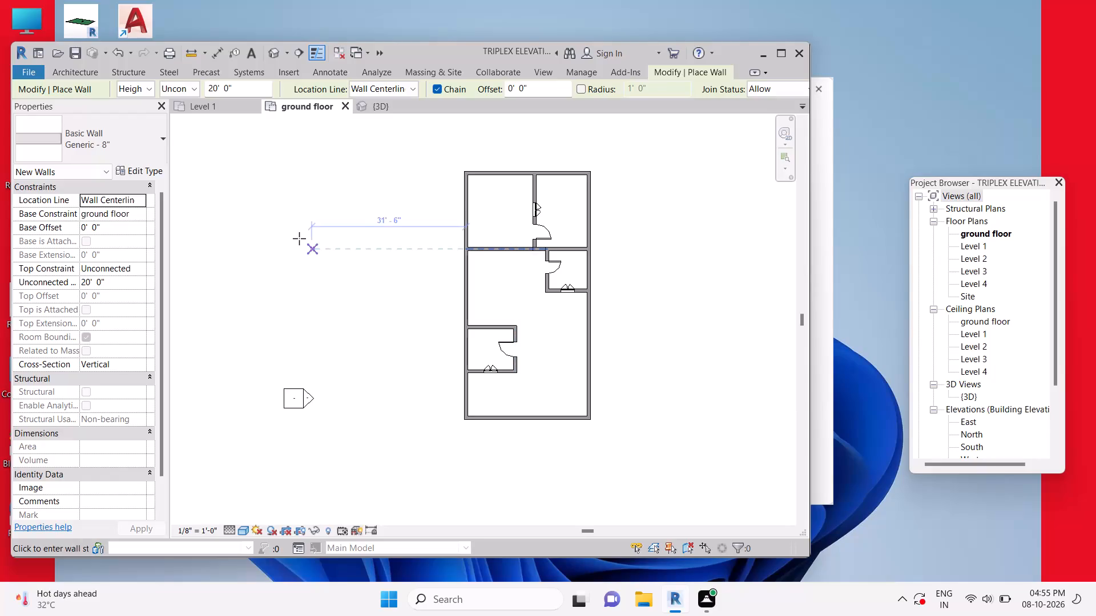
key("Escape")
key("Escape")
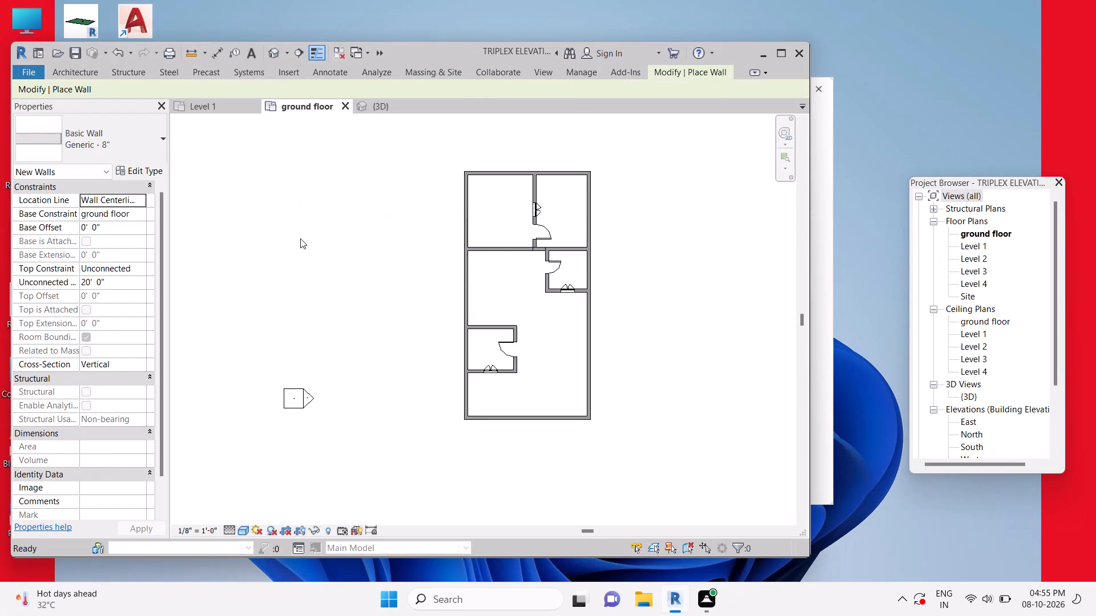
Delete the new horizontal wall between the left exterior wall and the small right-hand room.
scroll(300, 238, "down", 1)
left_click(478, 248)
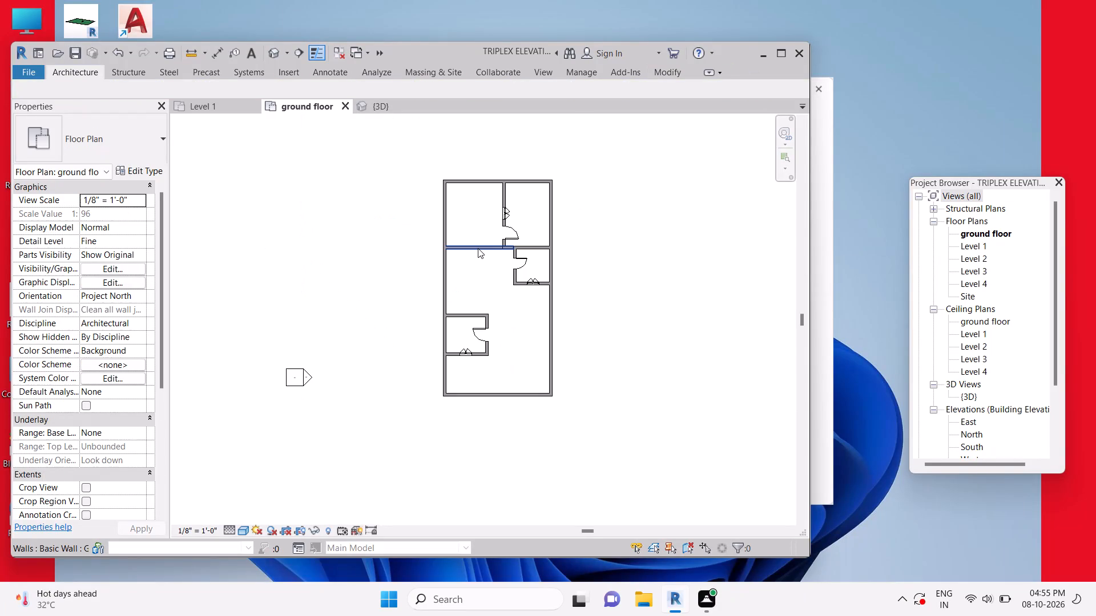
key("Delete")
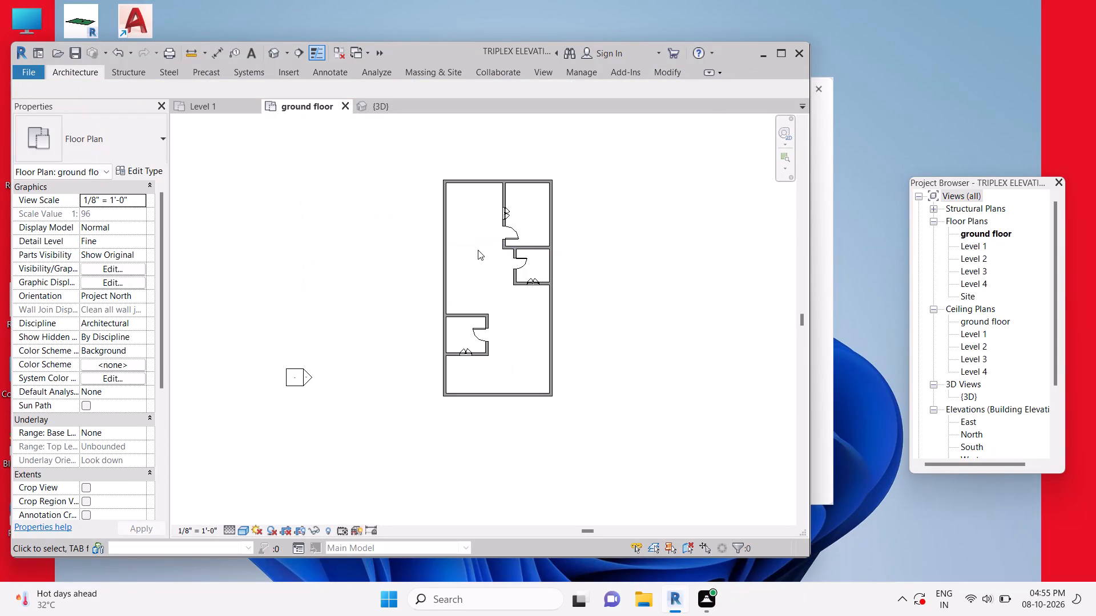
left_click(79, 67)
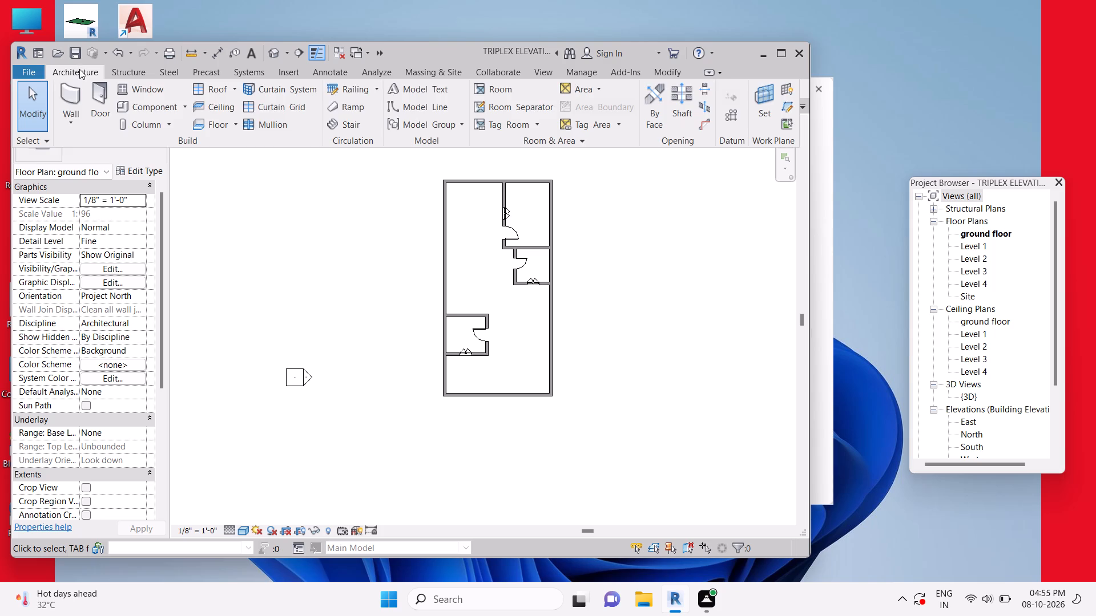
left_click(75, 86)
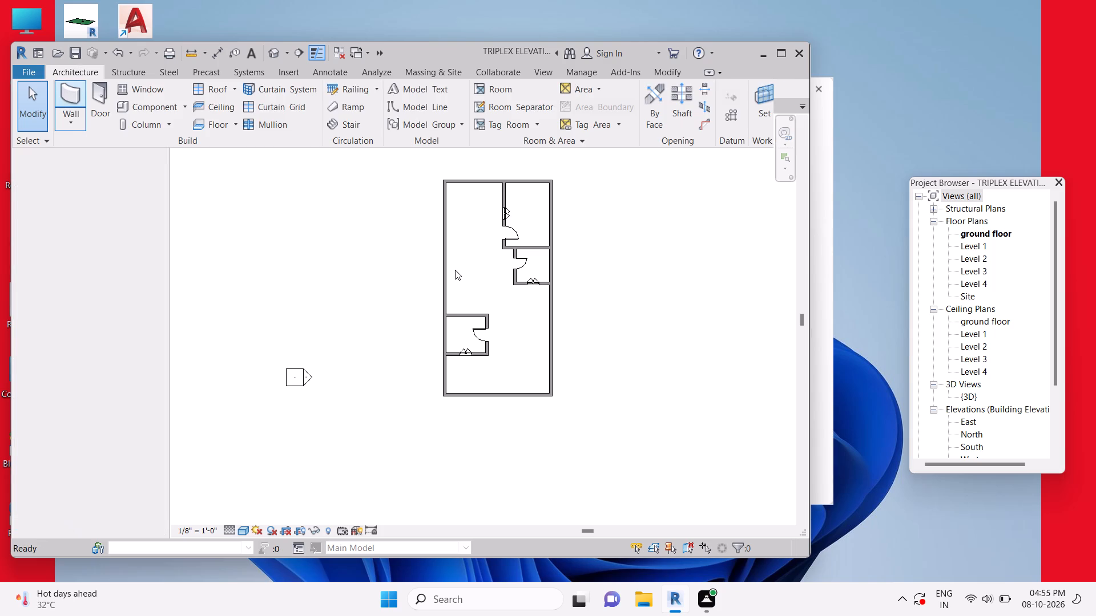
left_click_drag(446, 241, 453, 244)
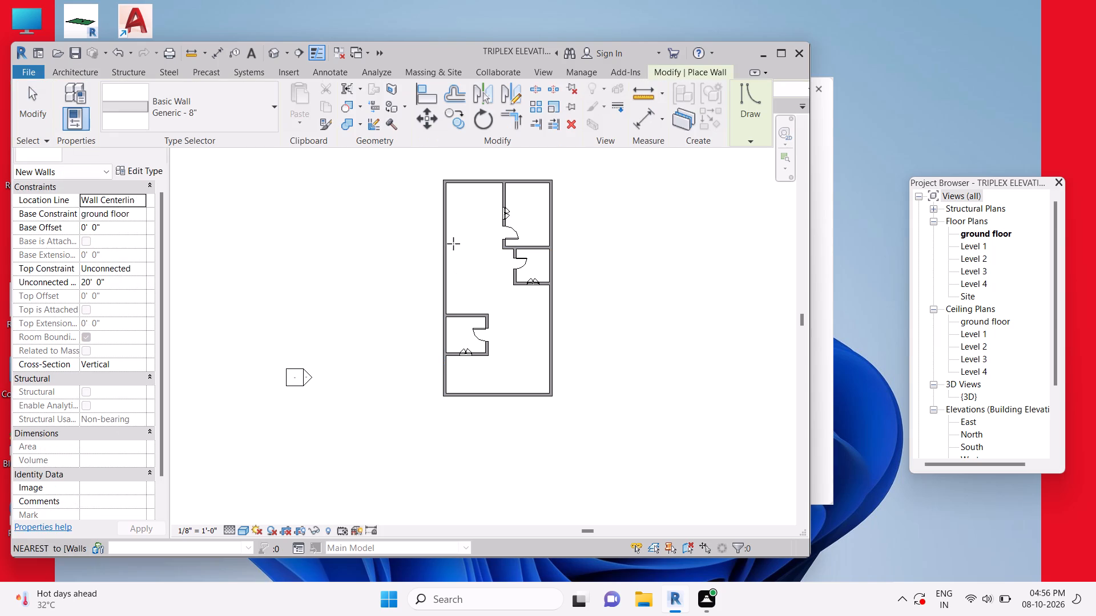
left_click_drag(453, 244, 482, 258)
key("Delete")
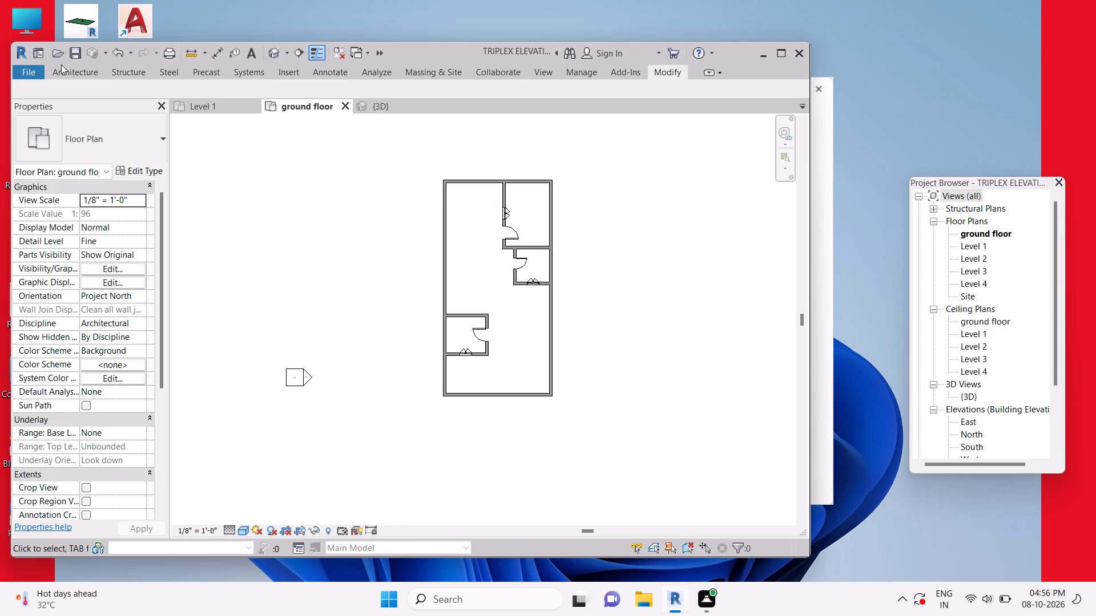
Draw a Generic - 8" wall about 13' 8" long from the left exterior wall to the upper right-hand room's lower left corner.
left_click(72, 74)
left_click(70, 94)
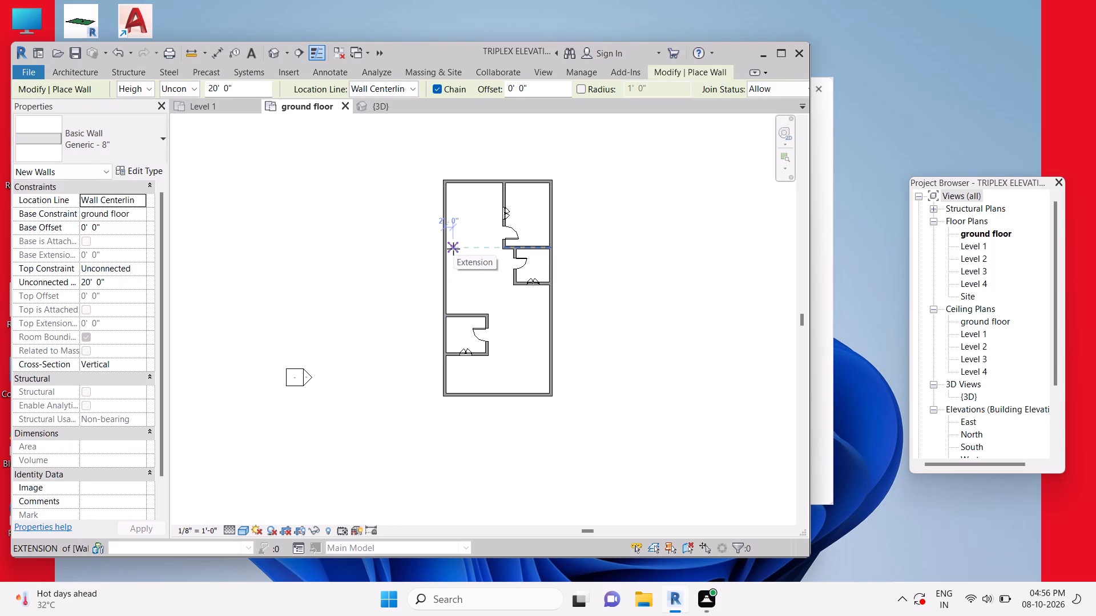
left_click_drag(451, 250, 452, 250)
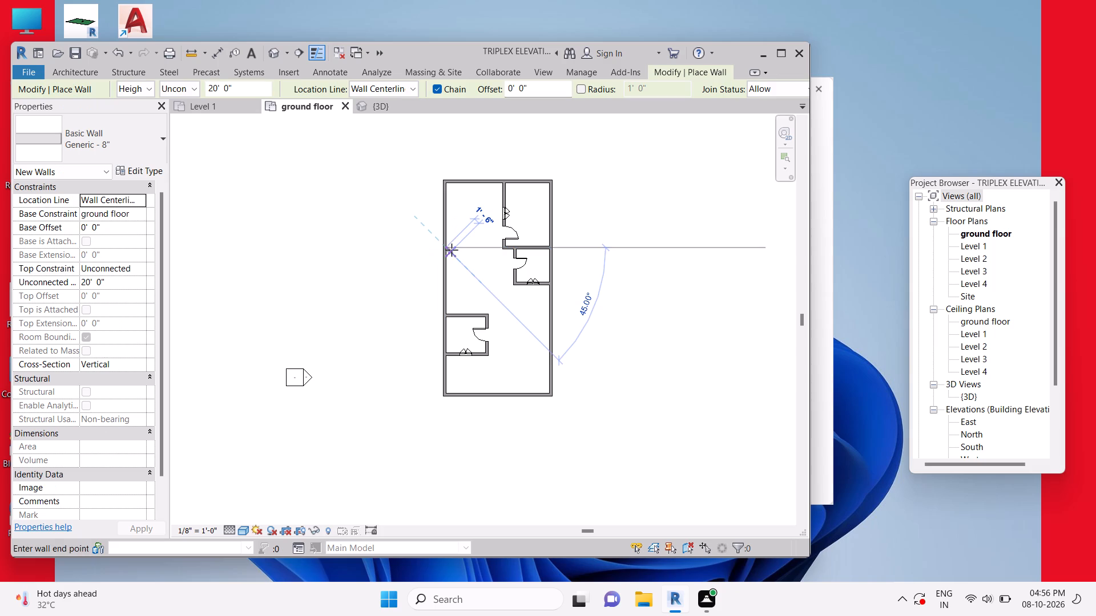
left_click_drag(452, 250, 498, 252)
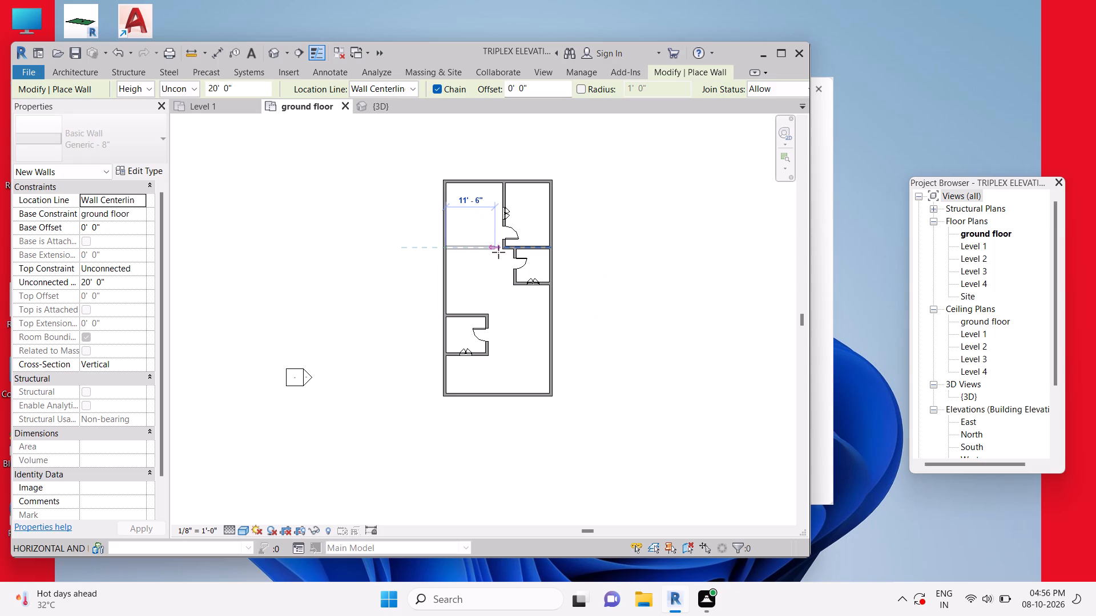
left_click_drag(498, 252, 503, 250)
left_click(503, 250)
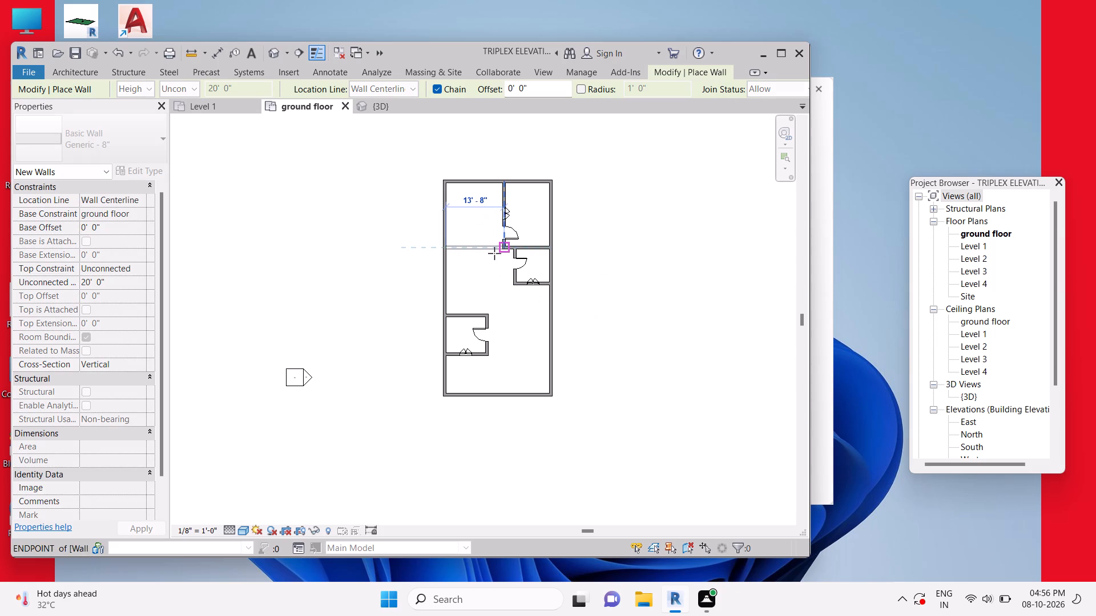
key("Escape")
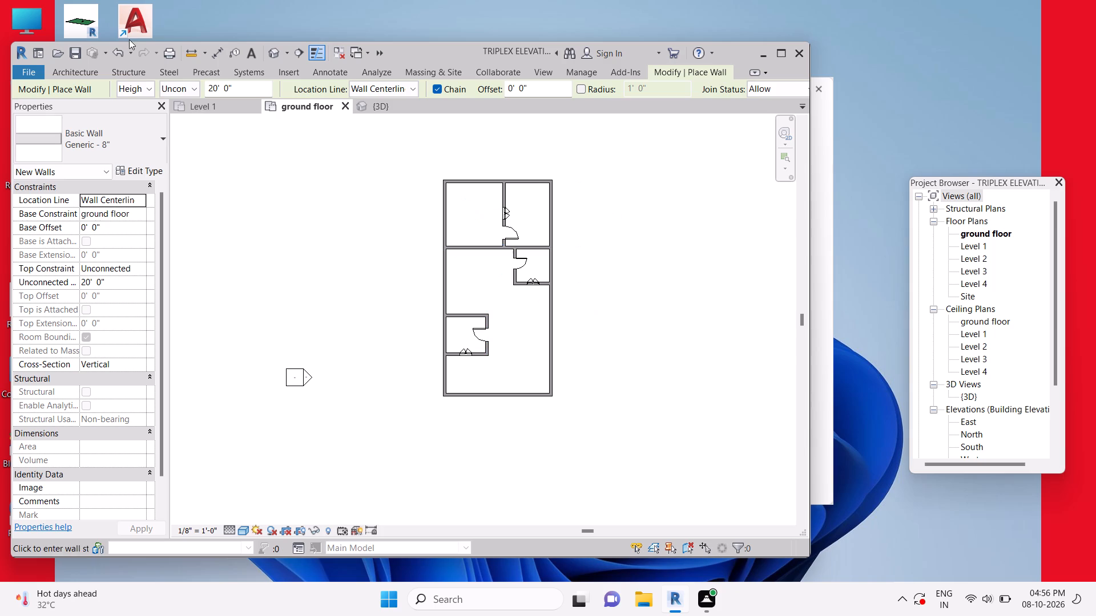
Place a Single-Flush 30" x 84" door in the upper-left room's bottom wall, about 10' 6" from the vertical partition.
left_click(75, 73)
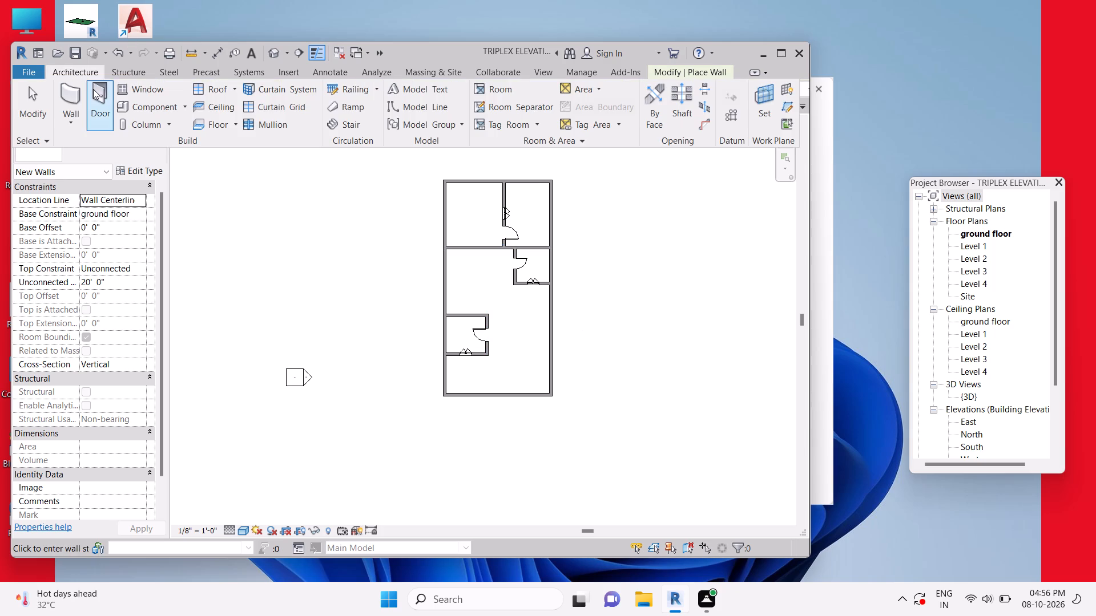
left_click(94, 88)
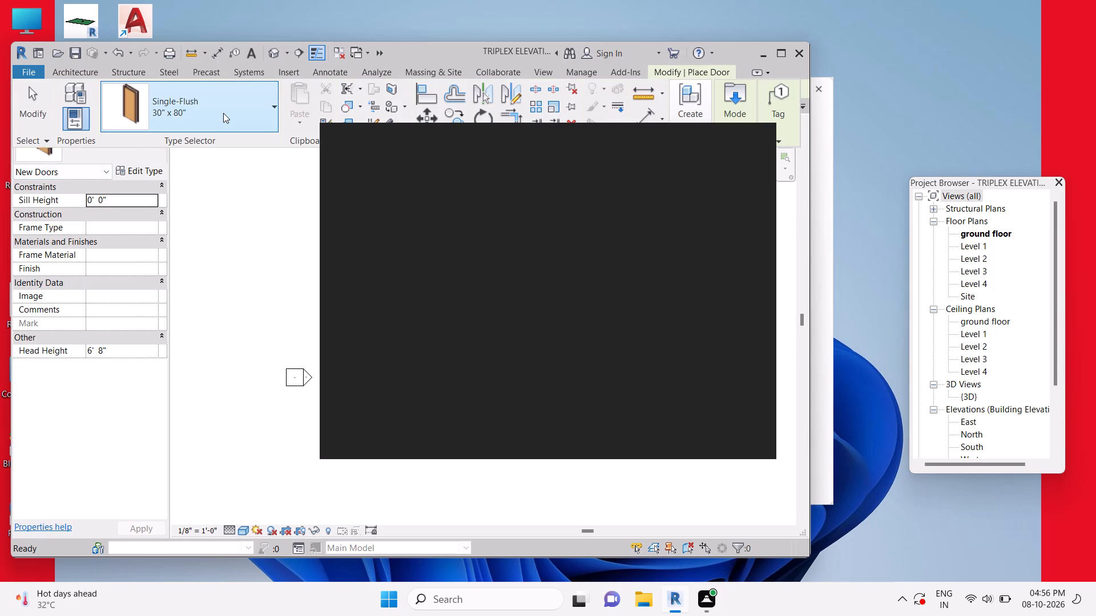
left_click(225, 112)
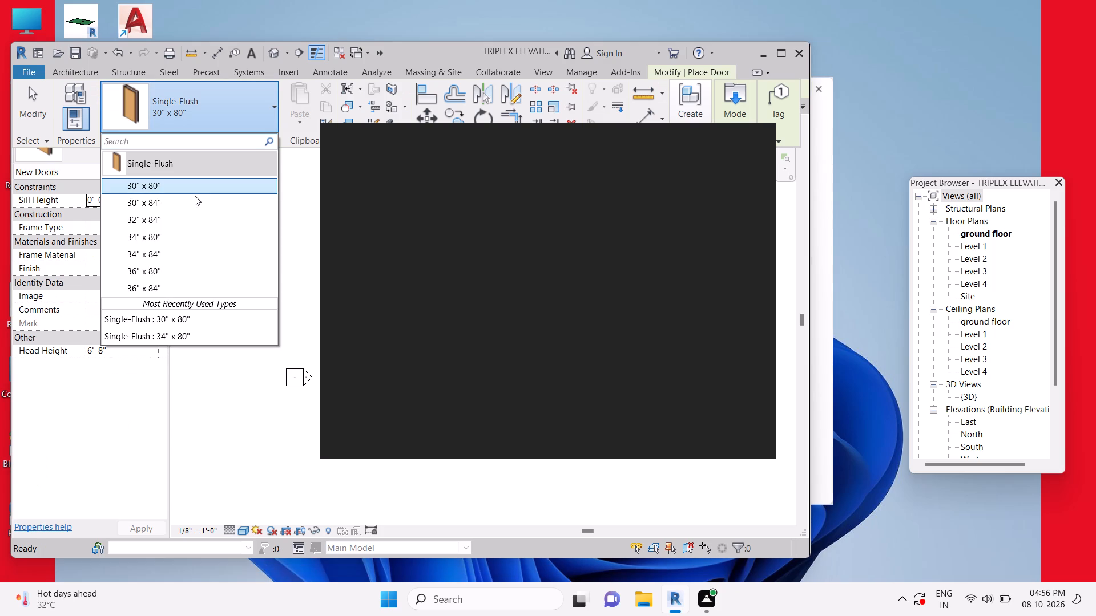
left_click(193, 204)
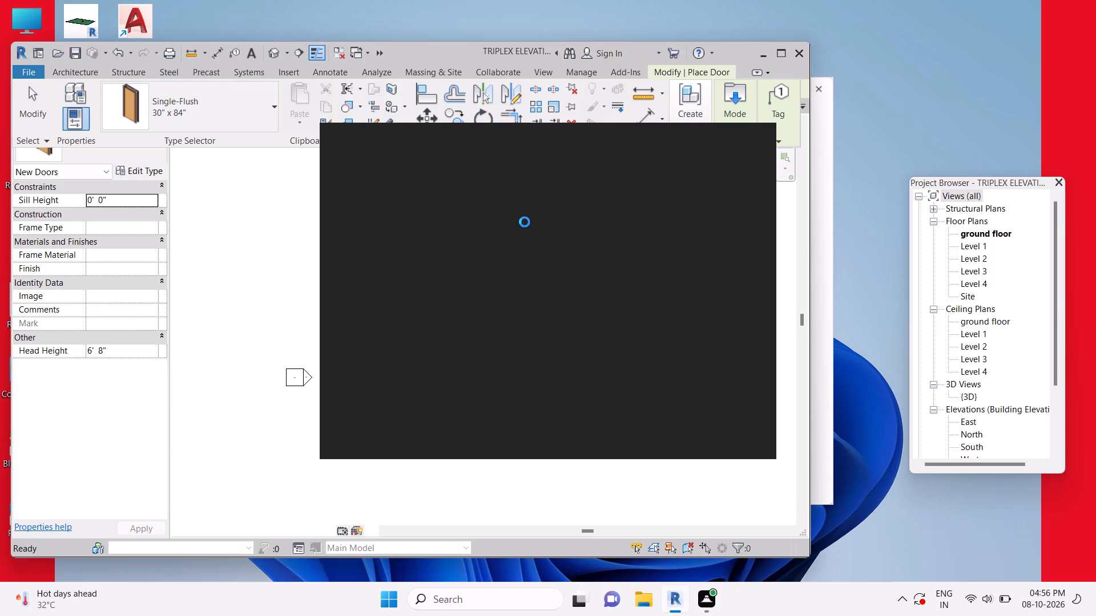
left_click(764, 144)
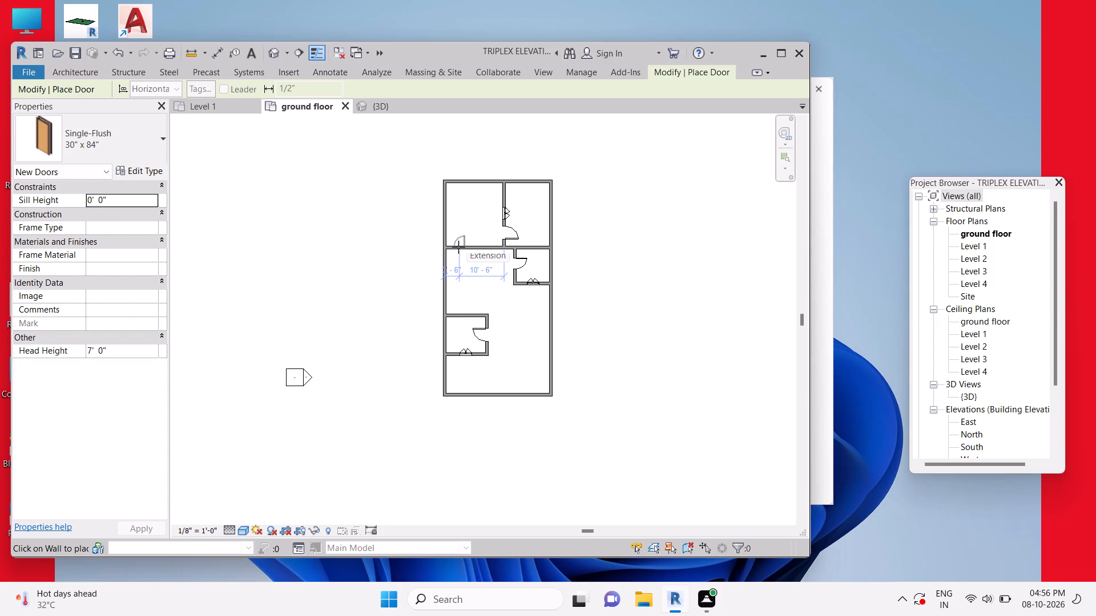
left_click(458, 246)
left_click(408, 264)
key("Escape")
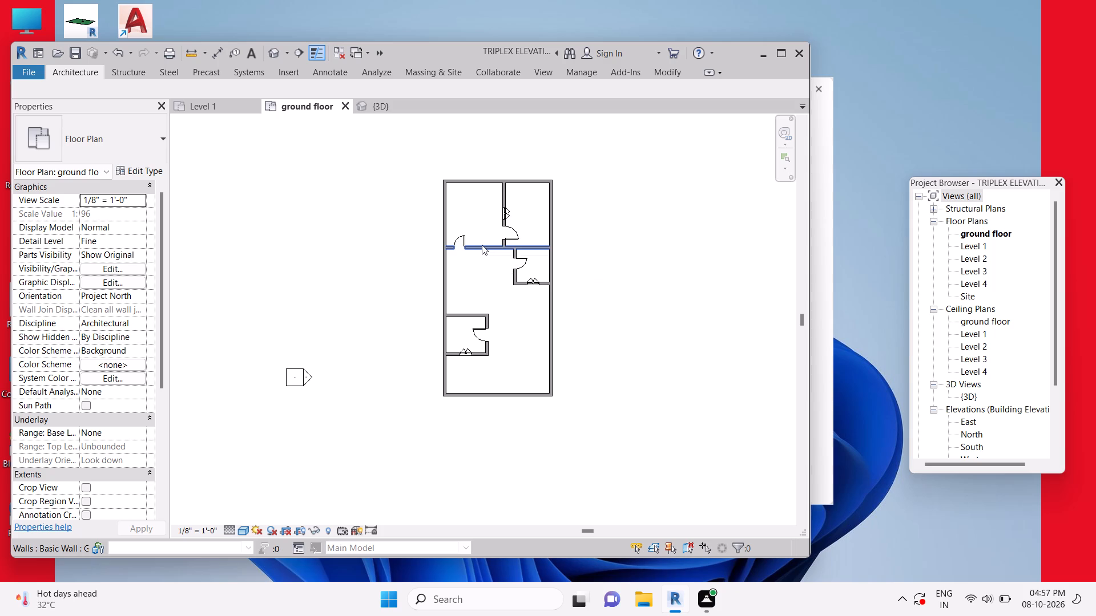
Delete the horizontal Generic - 8" wall spanning the full house width below the two upper rooms.
left_click_drag(482, 244, 487, 246)
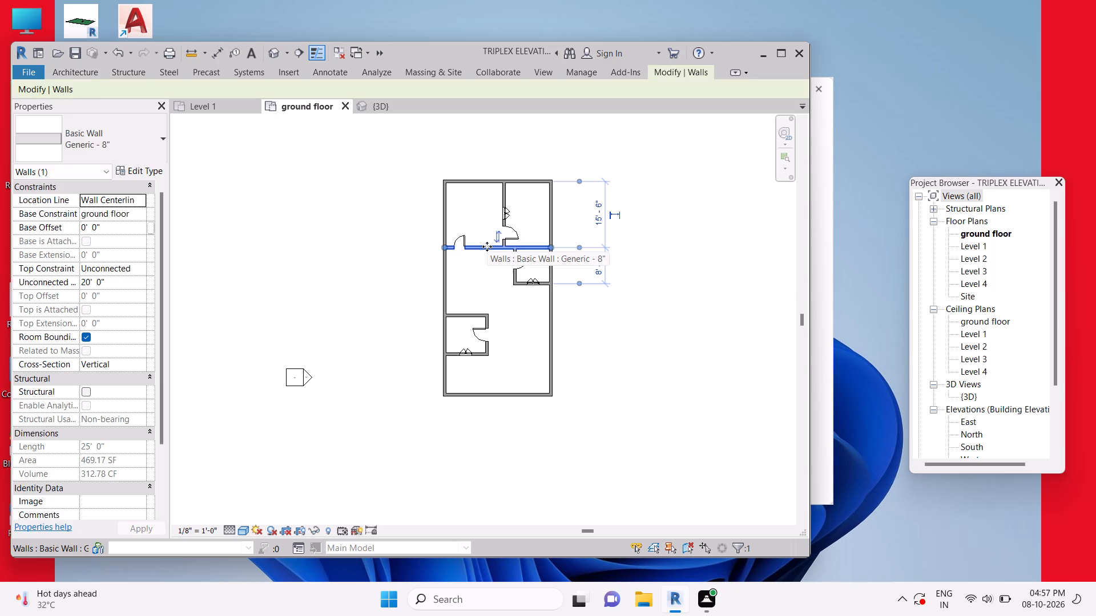
key("Delete")
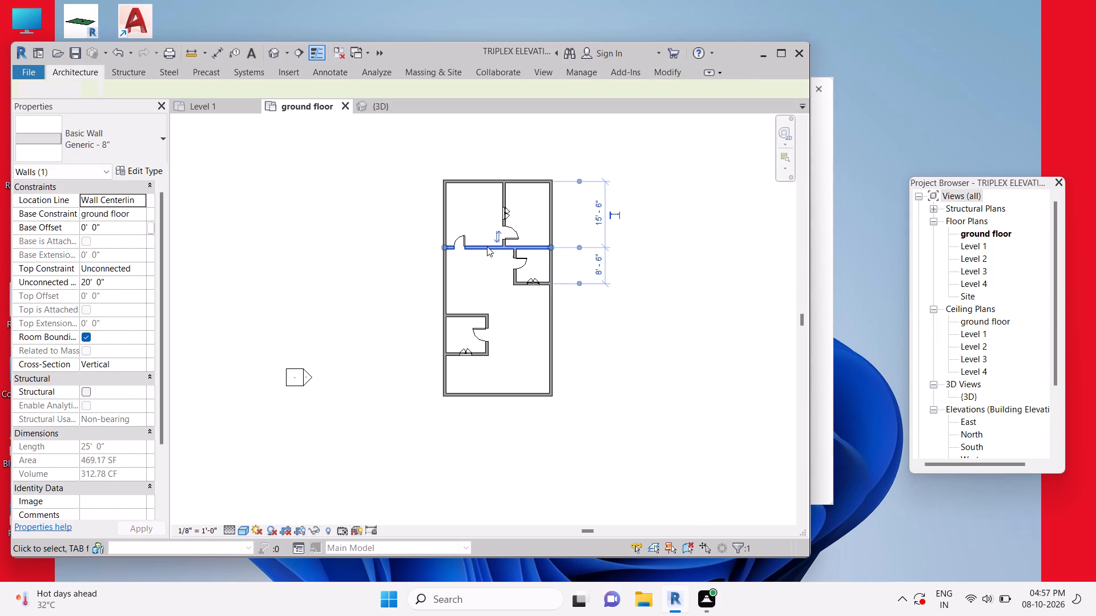
Delete the small right-hand room's door, casement window, left wall and bottom wall.
left_click(520, 265)
key("Delete")
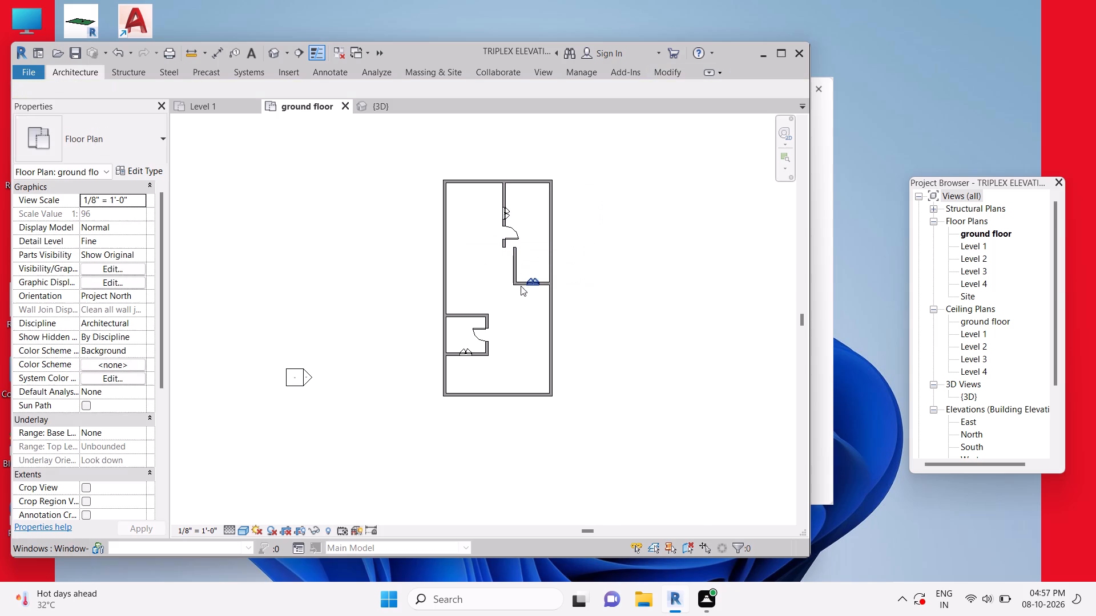
left_click(527, 282)
key("Delete")
left_click(517, 266)
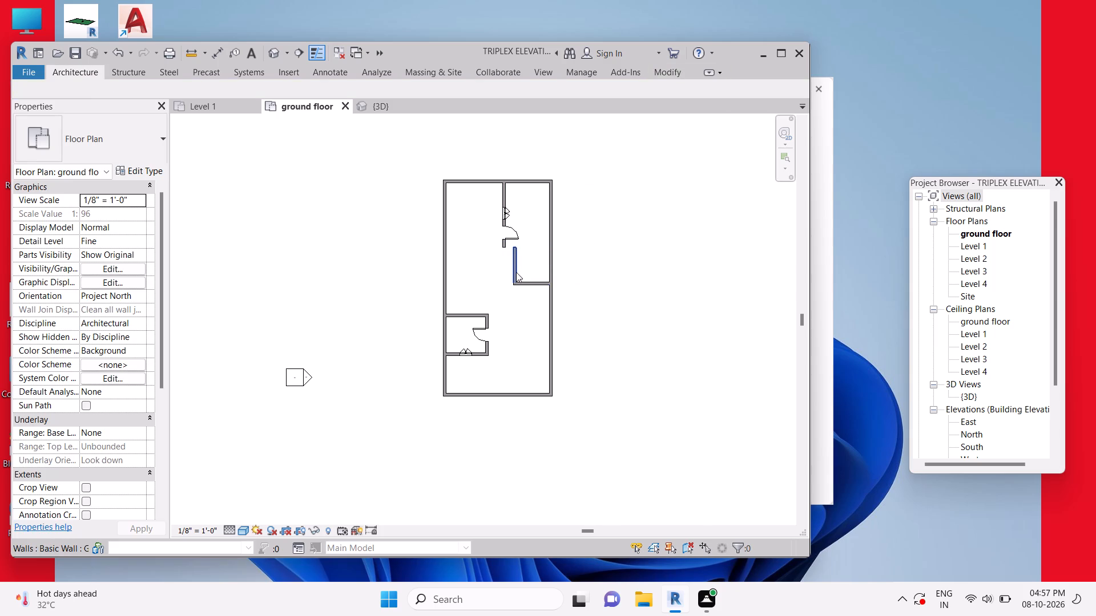
key("Delete")
left_click(526, 286)
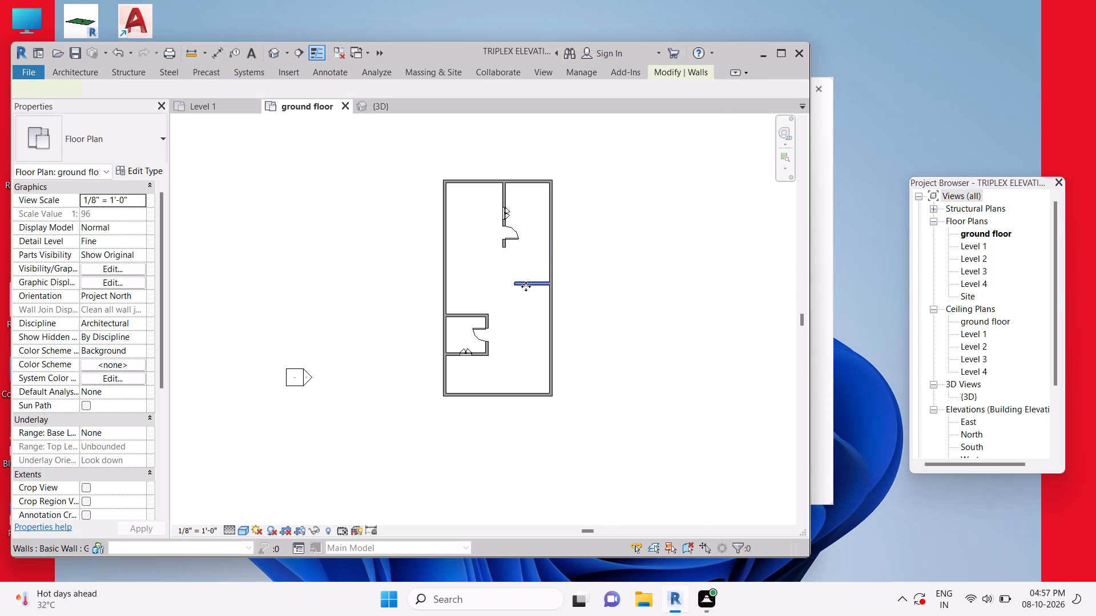
key("Delete")
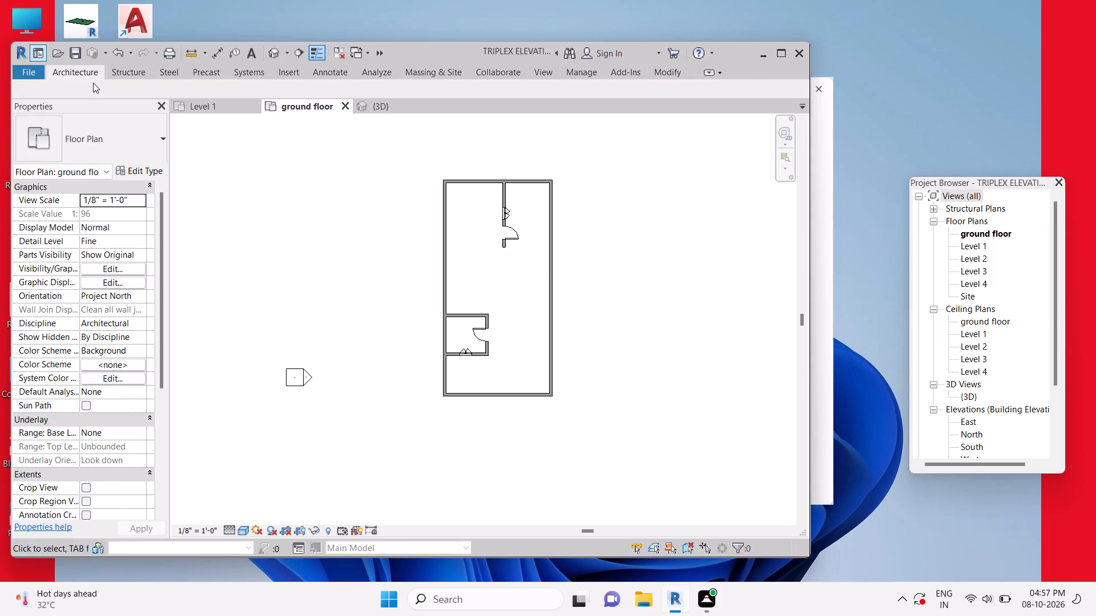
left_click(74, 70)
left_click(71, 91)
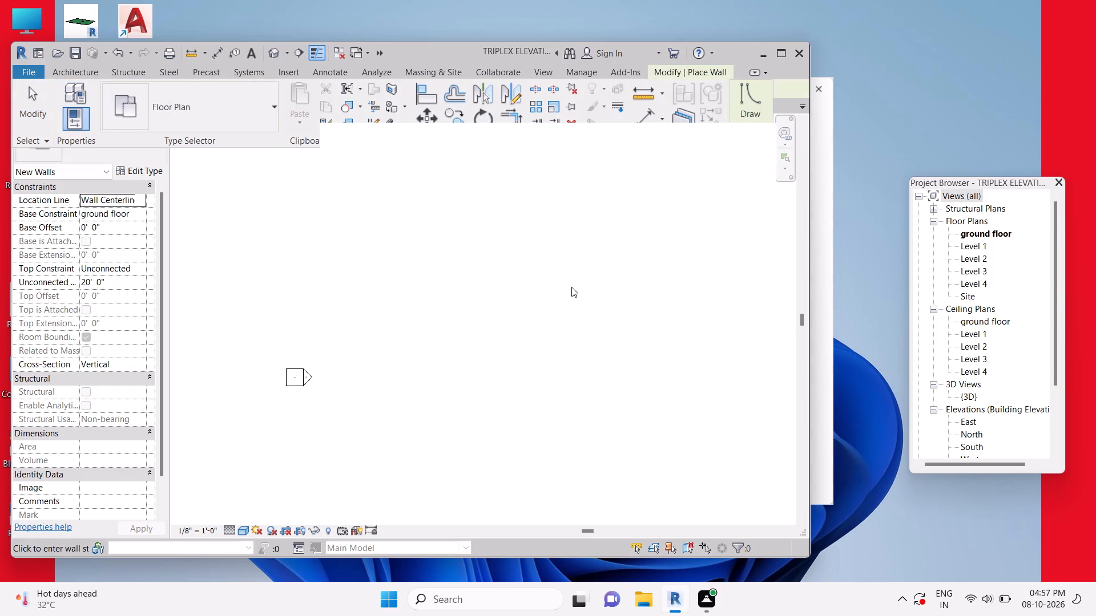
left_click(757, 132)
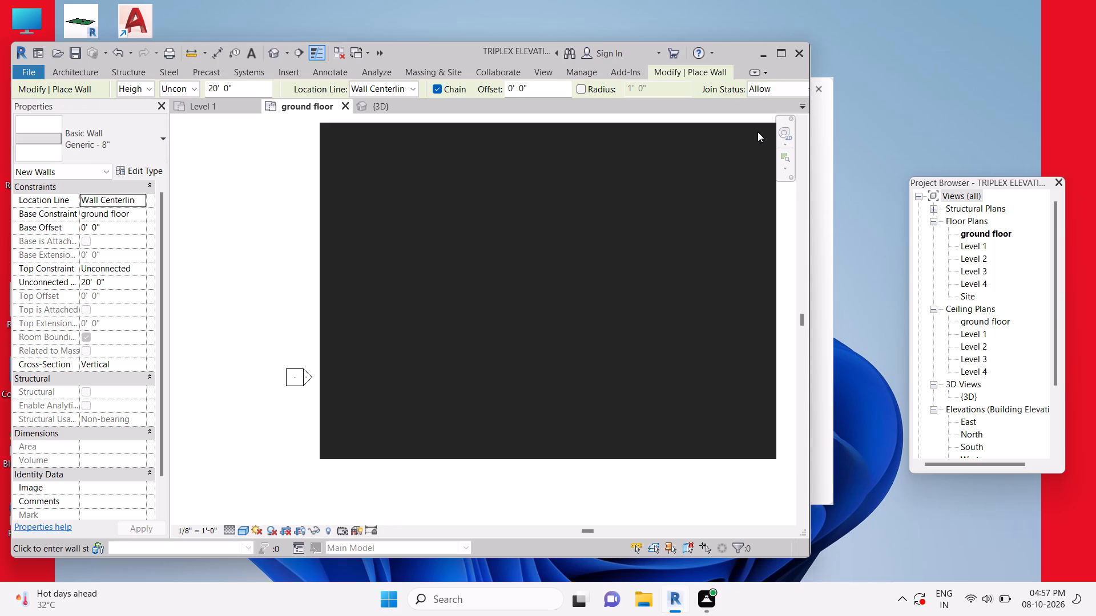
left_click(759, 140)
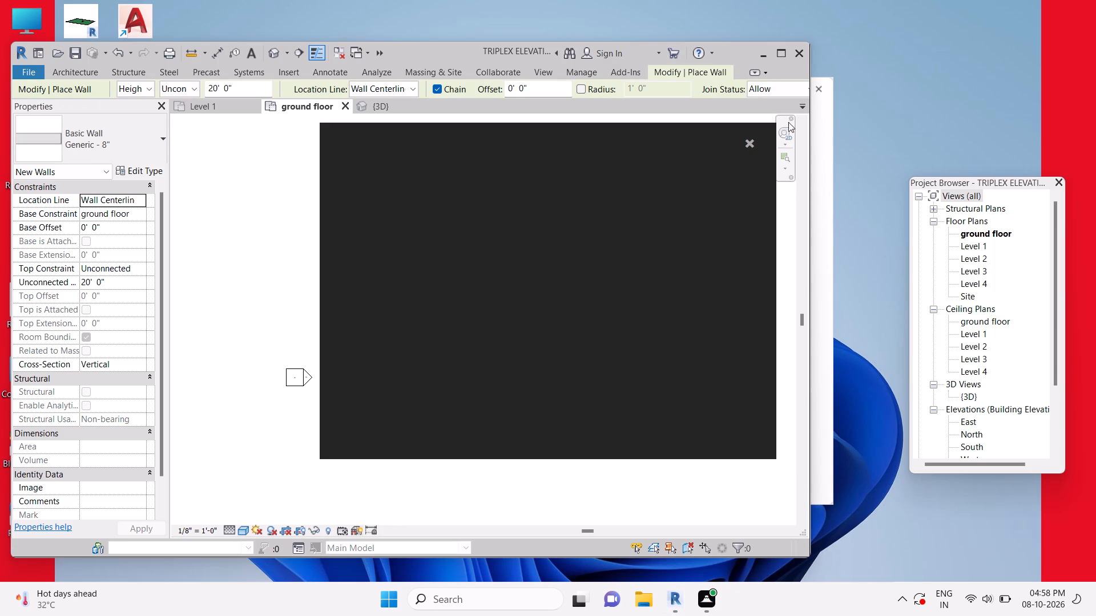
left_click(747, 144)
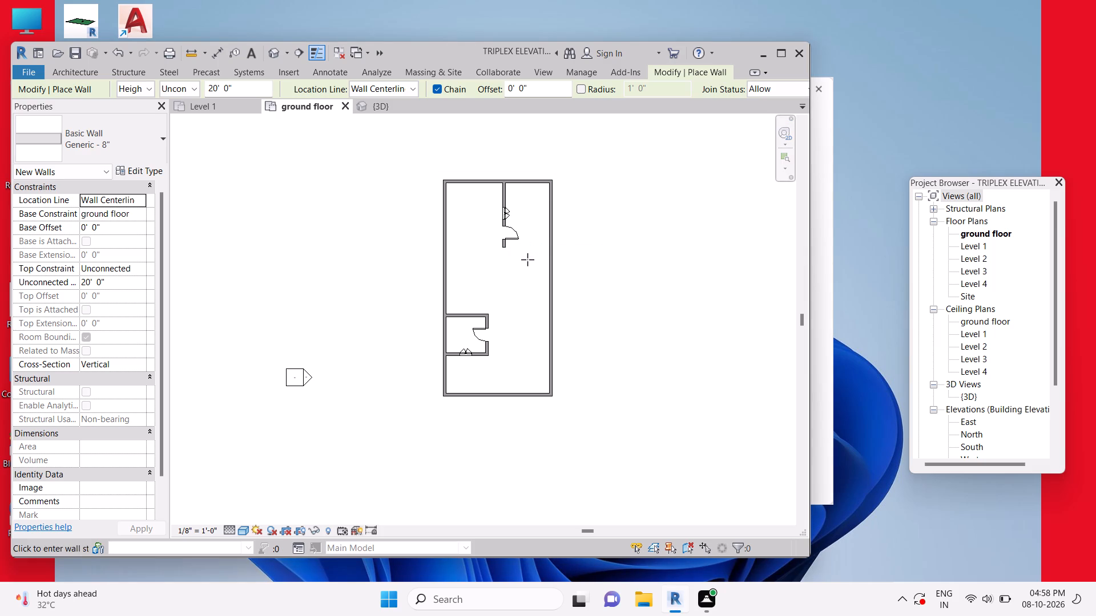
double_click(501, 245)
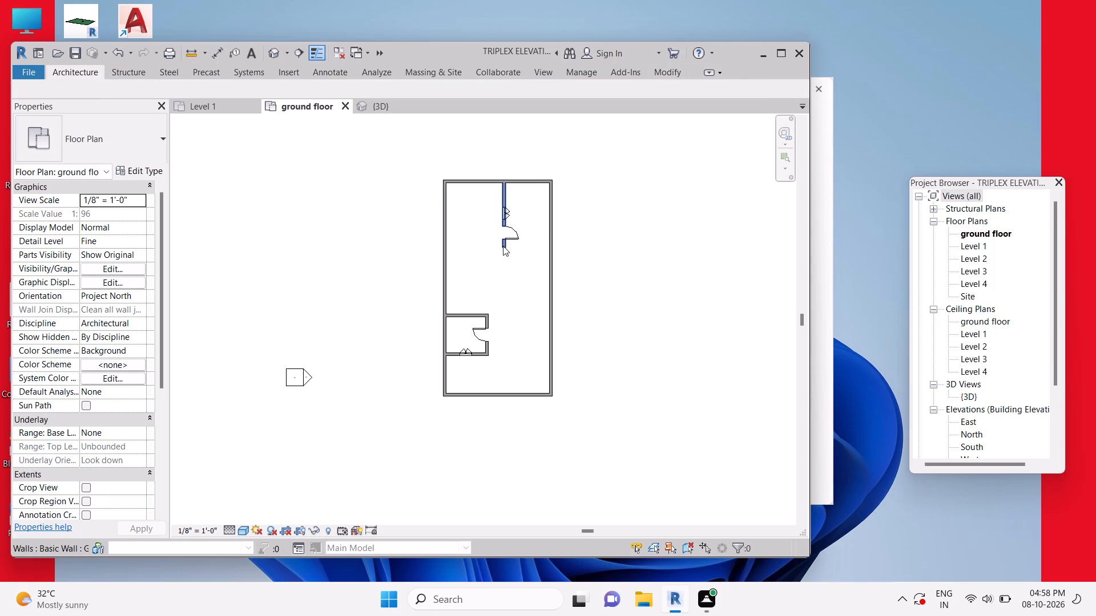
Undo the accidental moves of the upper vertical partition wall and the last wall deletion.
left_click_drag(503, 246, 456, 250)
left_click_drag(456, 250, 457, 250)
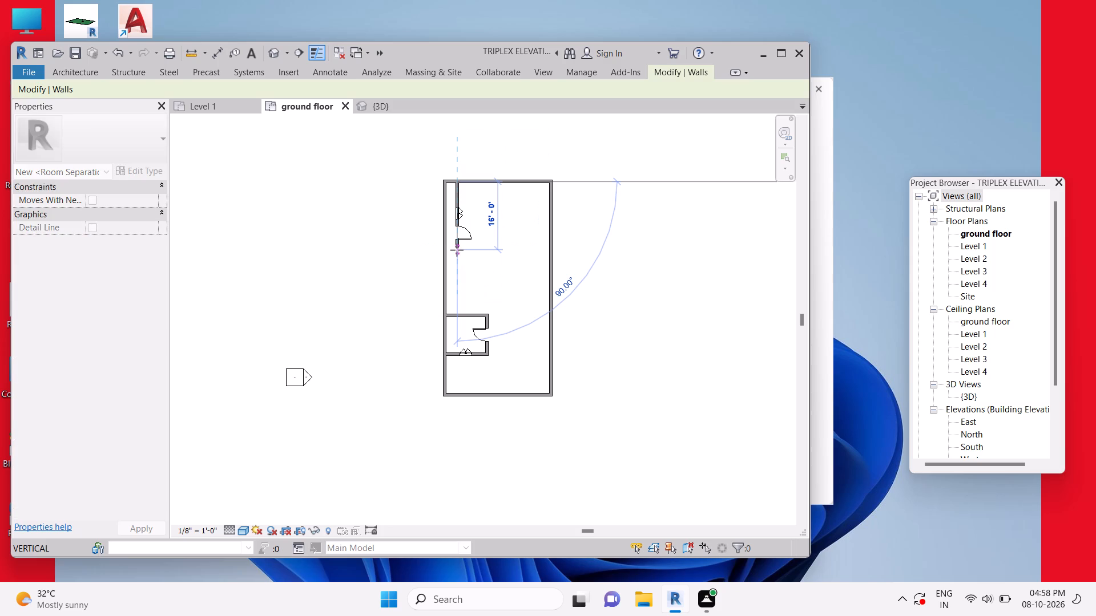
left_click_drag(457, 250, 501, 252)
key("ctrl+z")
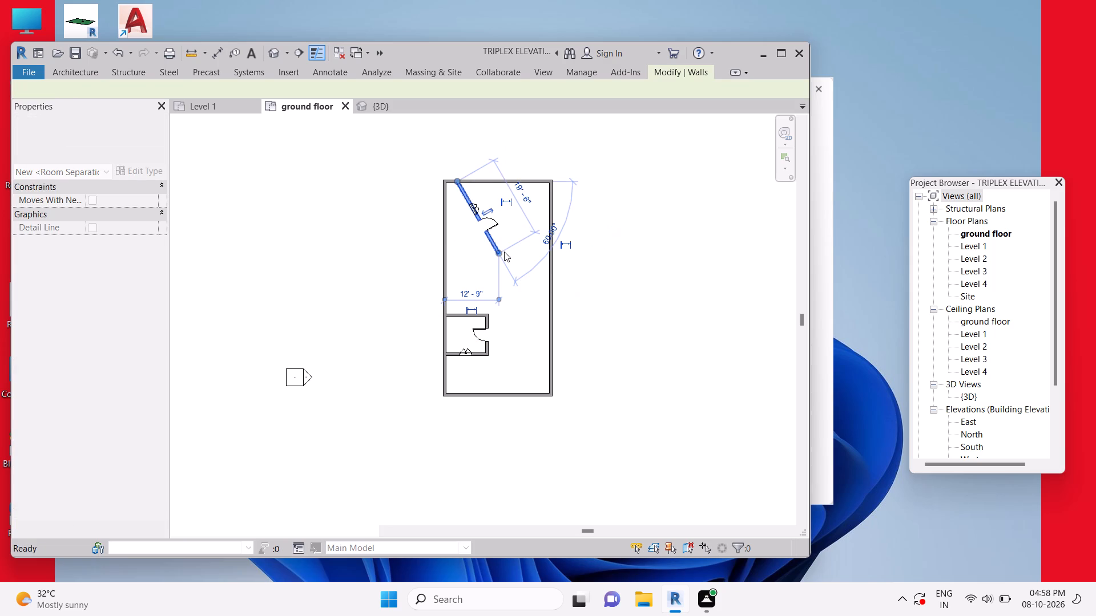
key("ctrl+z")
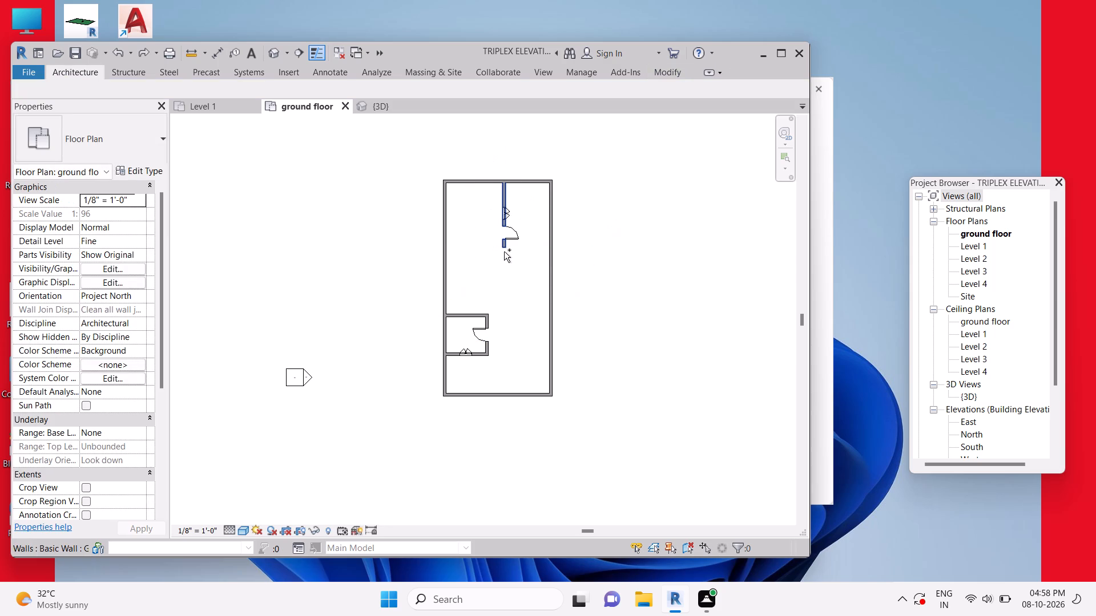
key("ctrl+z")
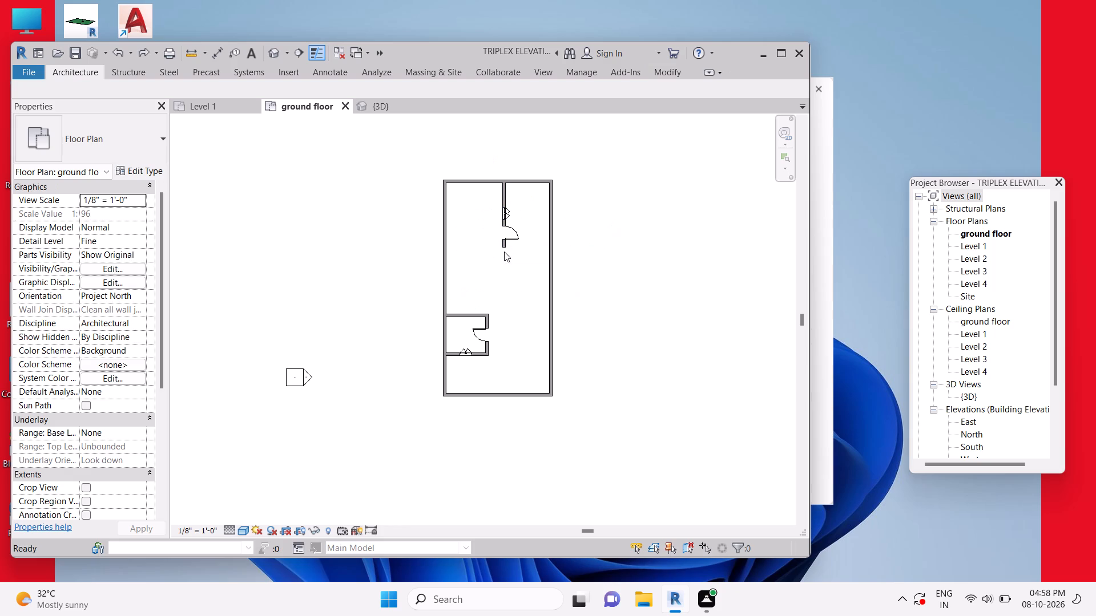
Delete the restored bottom wall of the former small right-hand room.
left_click(530, 285)
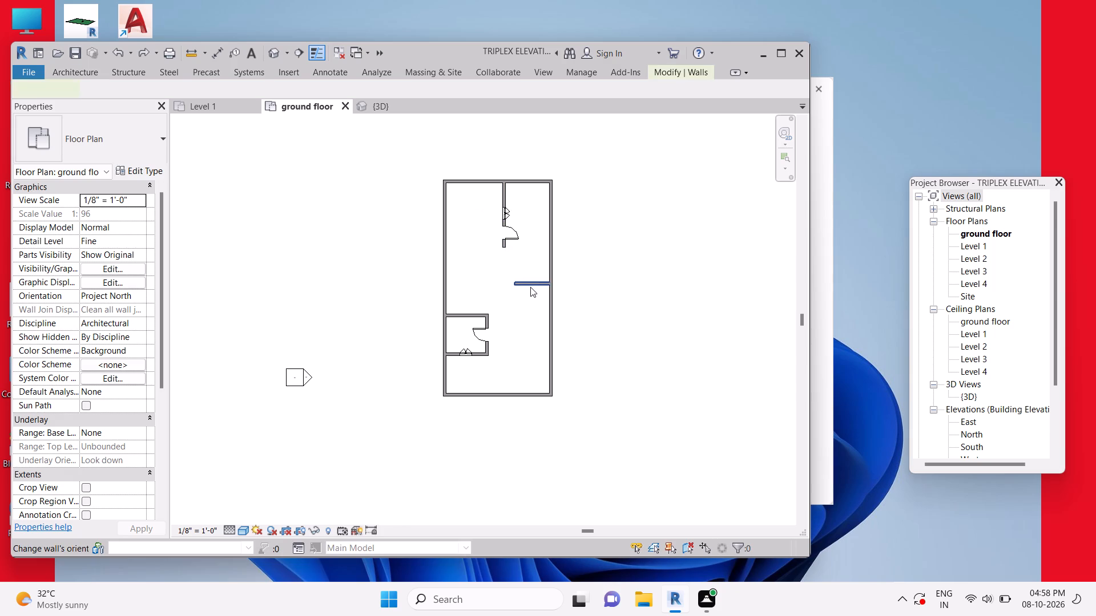
key("Delete")
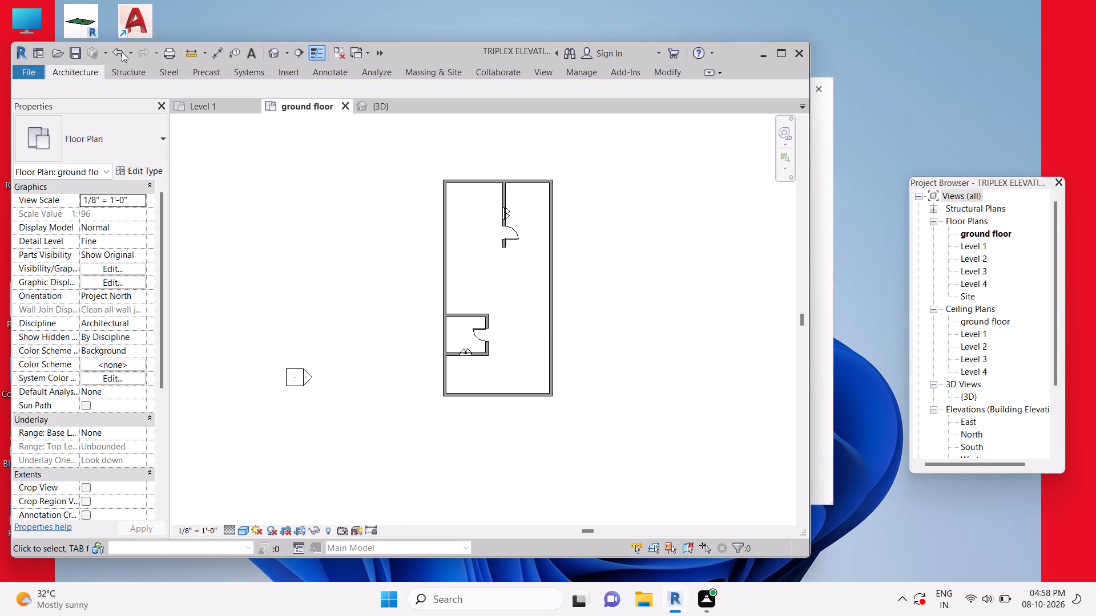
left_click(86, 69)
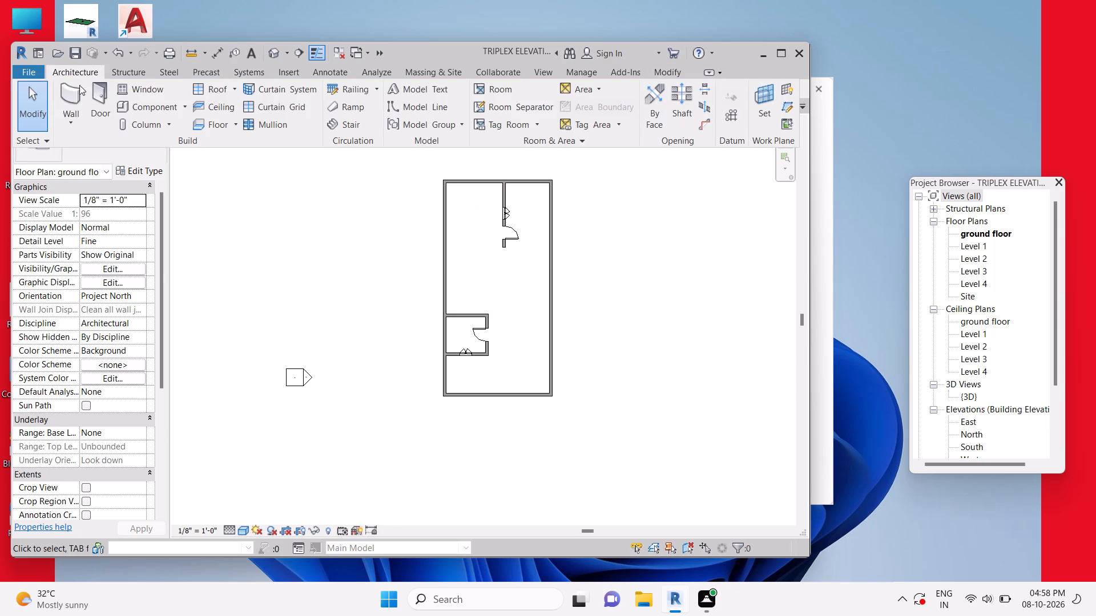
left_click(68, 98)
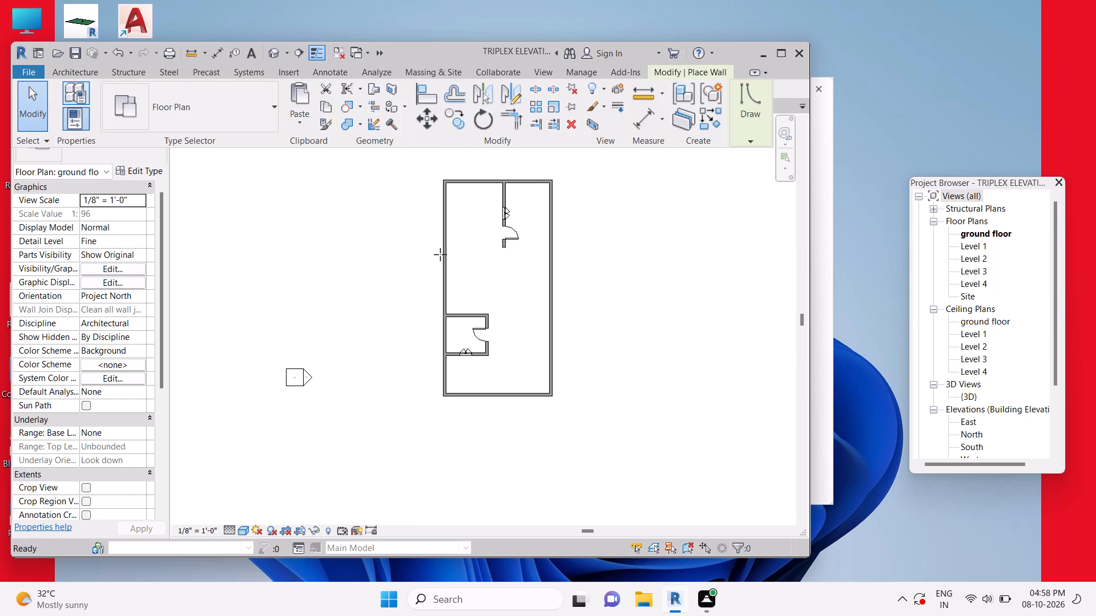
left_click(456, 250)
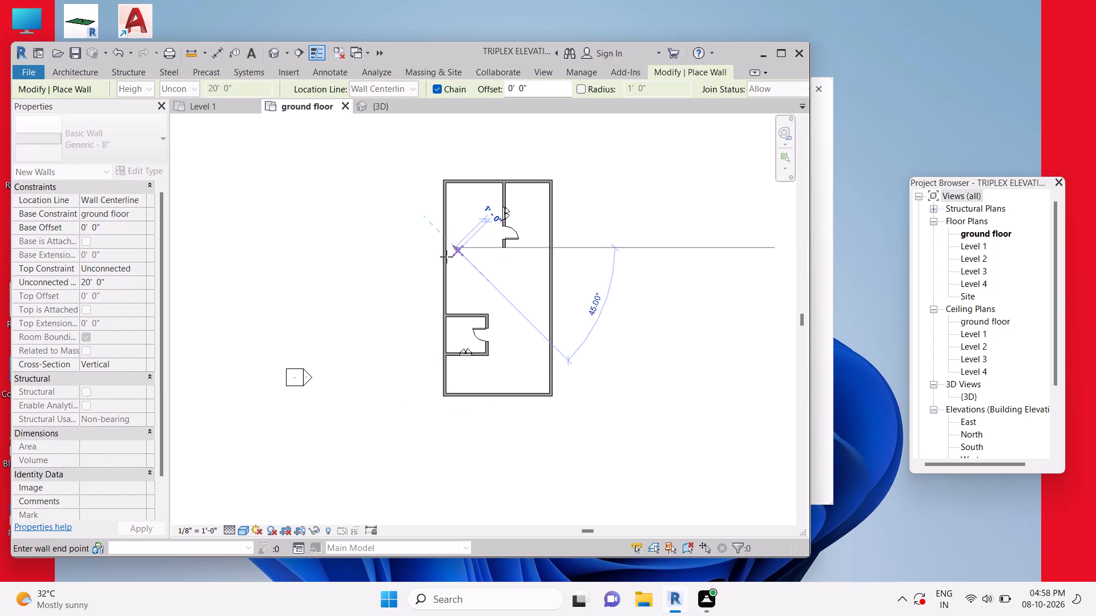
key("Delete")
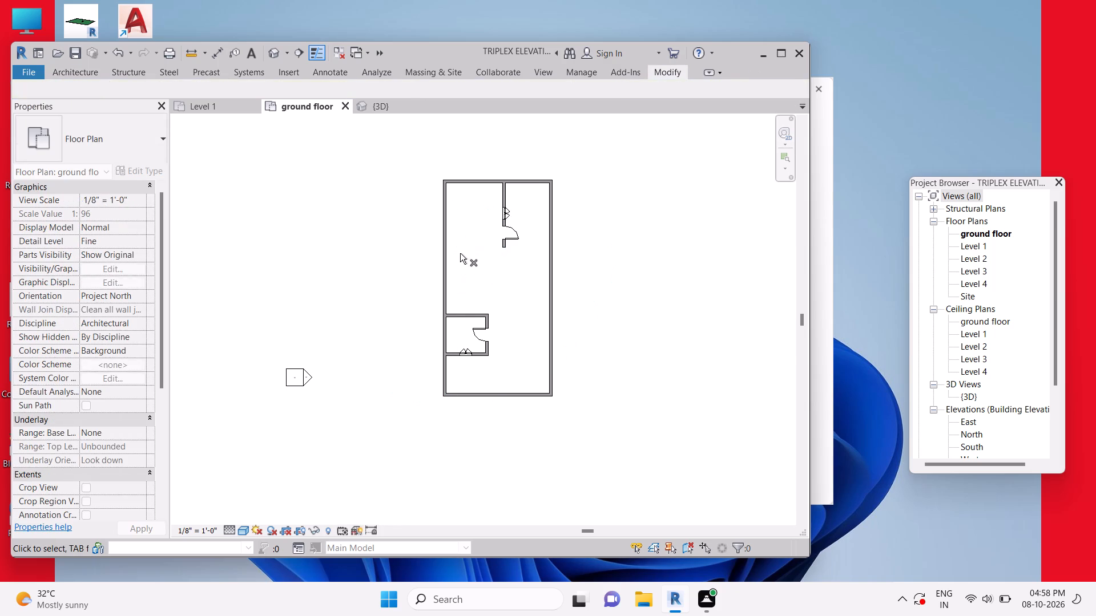
Draw a Generic - 8" wall from the left exterior wall across to the lower end of the upper vertical partition.
left_click(99, 76)
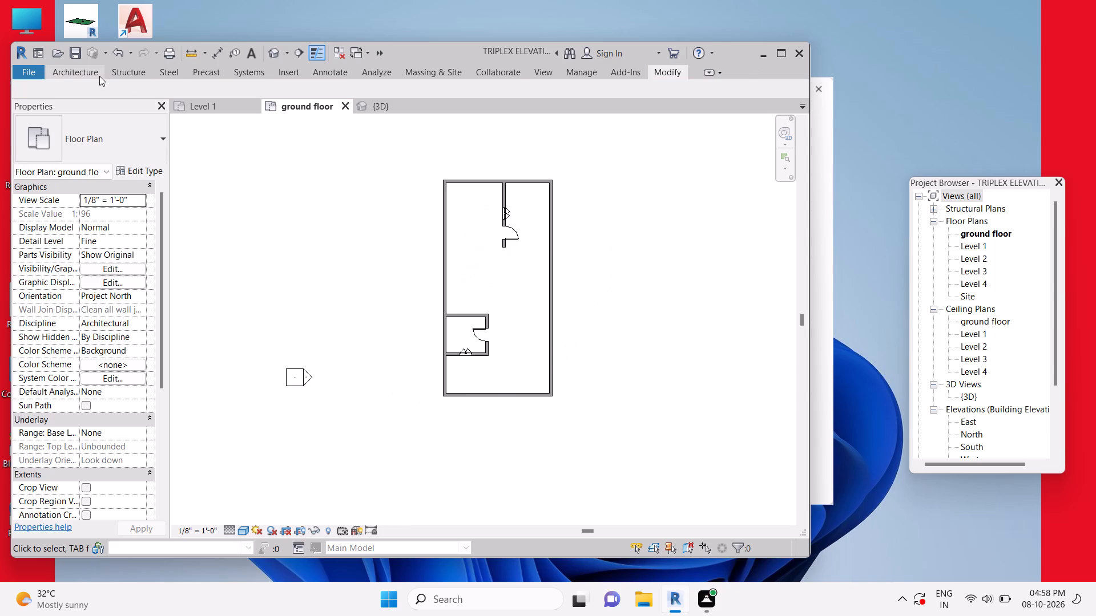
left_click(71, 94)
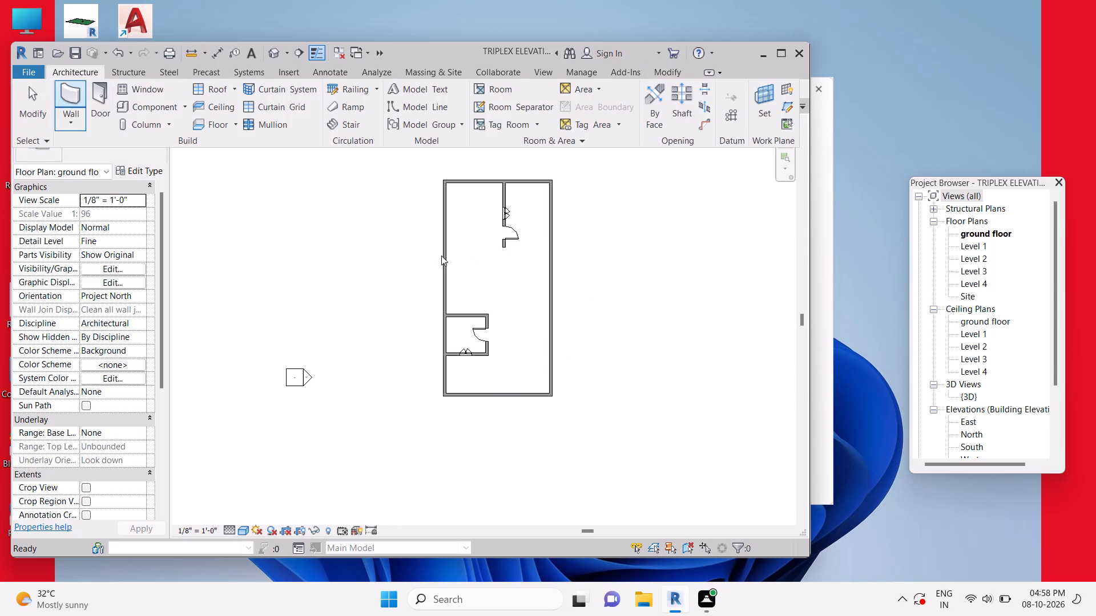
scroll(448, 256, "down", 1)
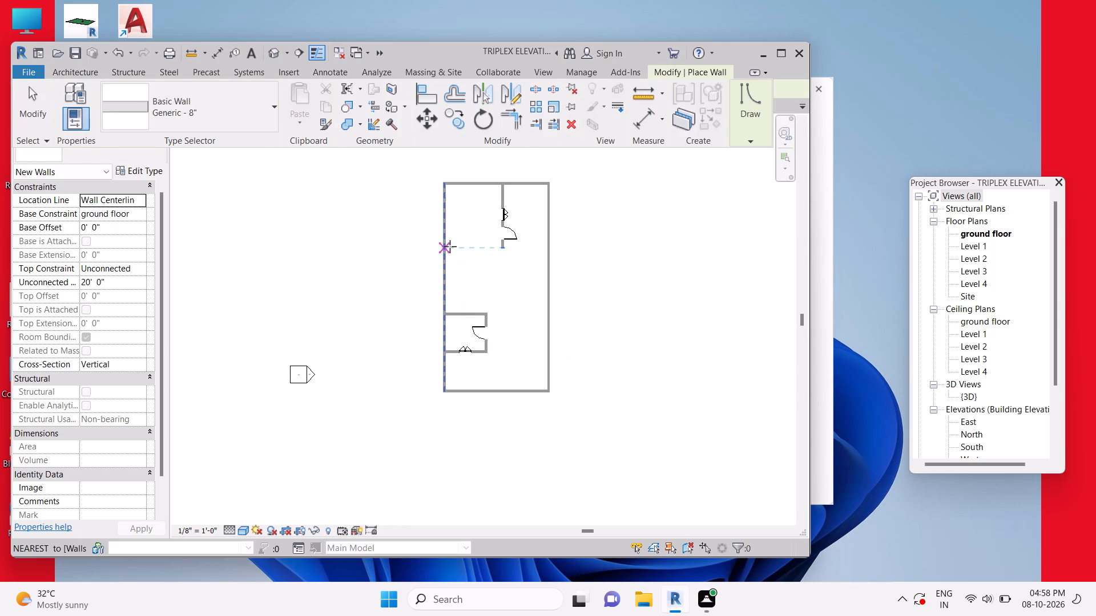
left_click_drag(452, 248, 500, 251)
left_click(500, 251)
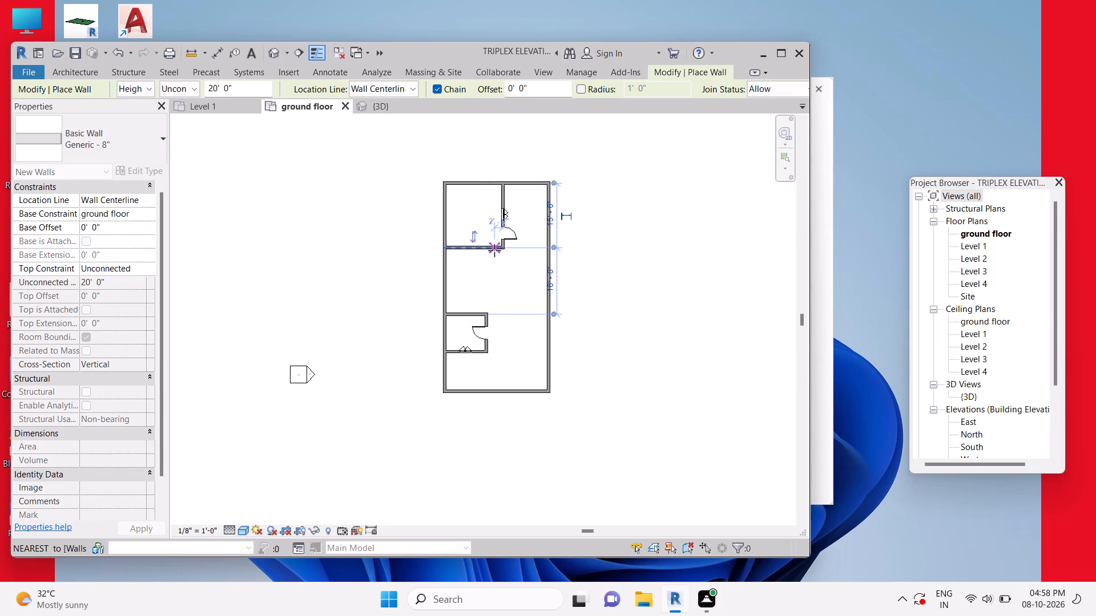
key("Escape")
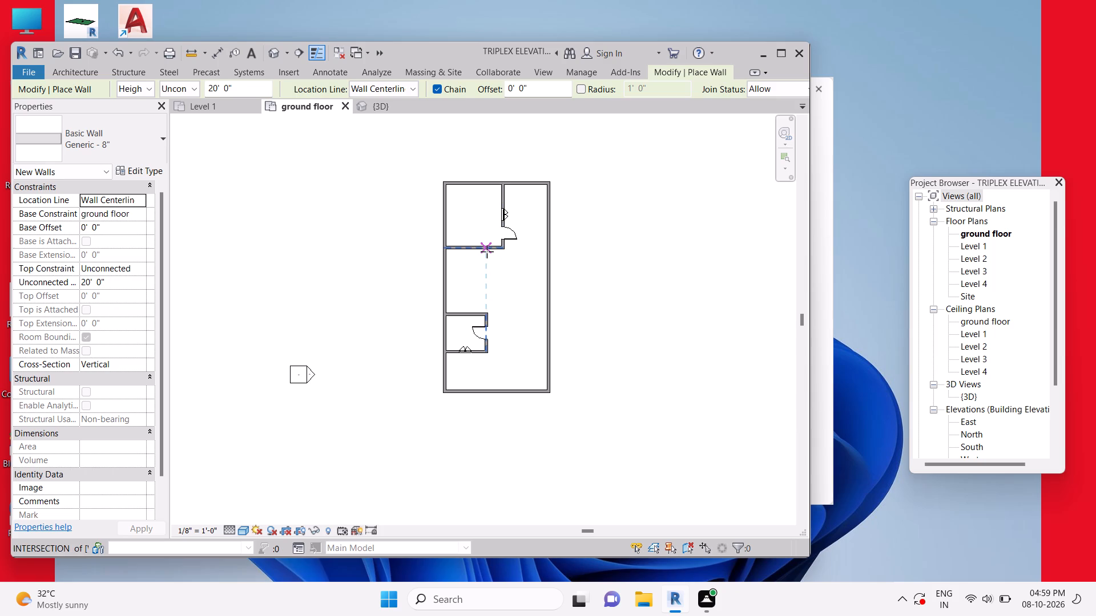
Draw a Generic - 8" wall from the upper-left room's bottom wall down to the small lower room's top-right corner, closing the middle room.
left_click_drag(487, 252, 487, 303)
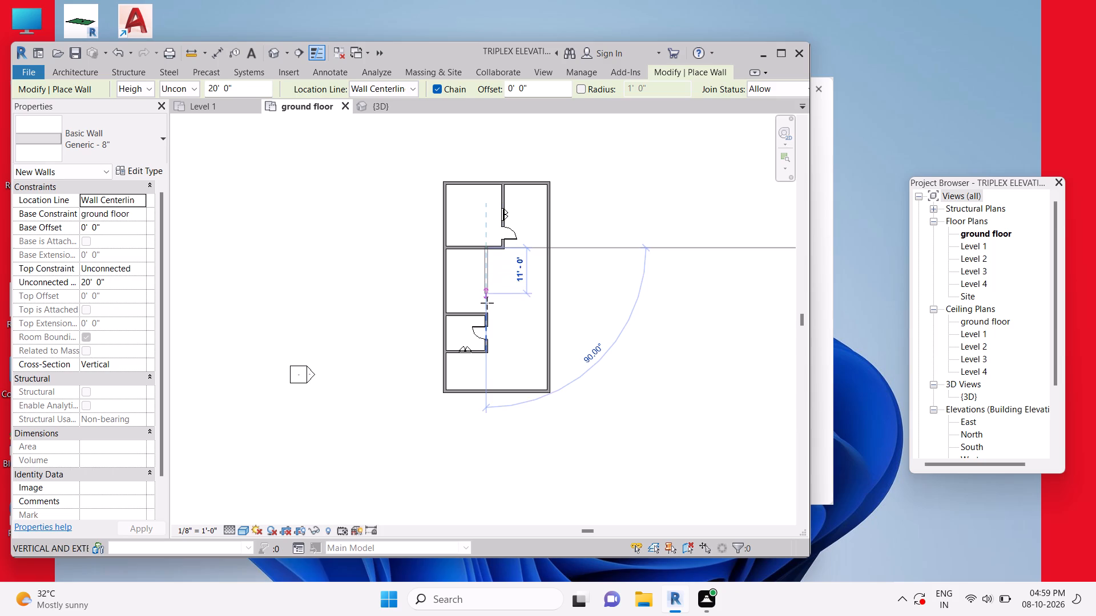
left_click_drag(487, 303, 485, 308)
left_click(485, 308)
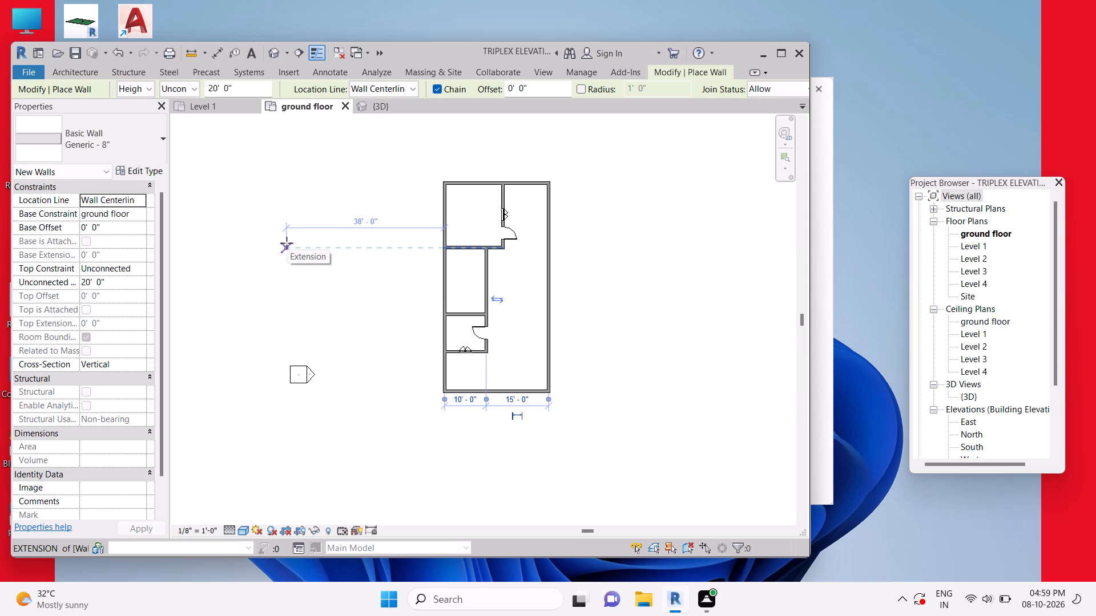
key("Escape")
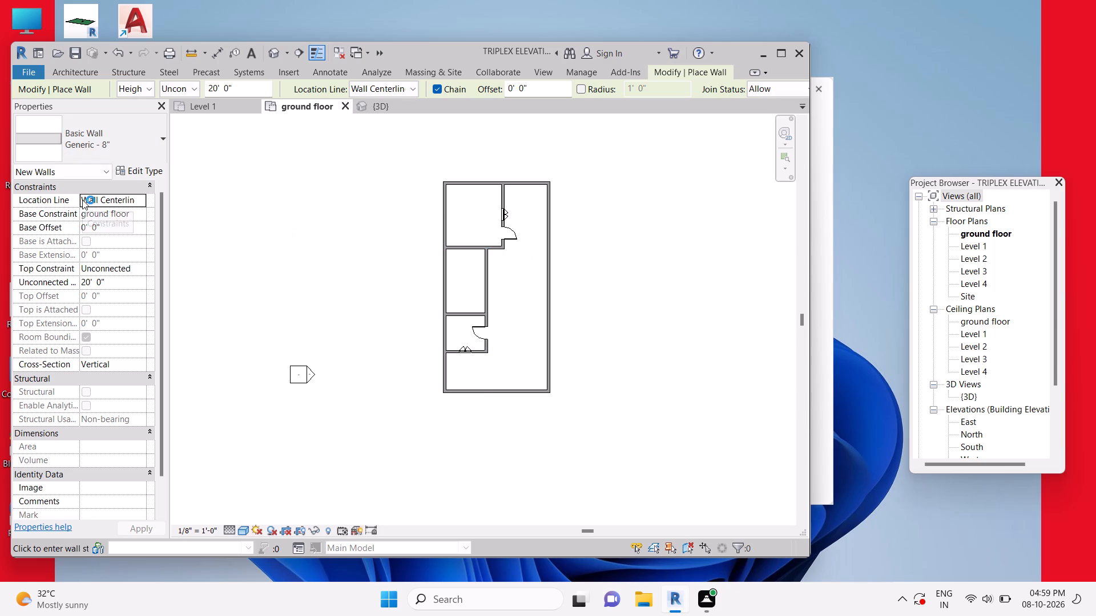
Place a Single-Flush 30" x 84" door near the upper end of the middle room's new right wall, swinging into the room.
left_click(84, 75)
left_click(96, 87)
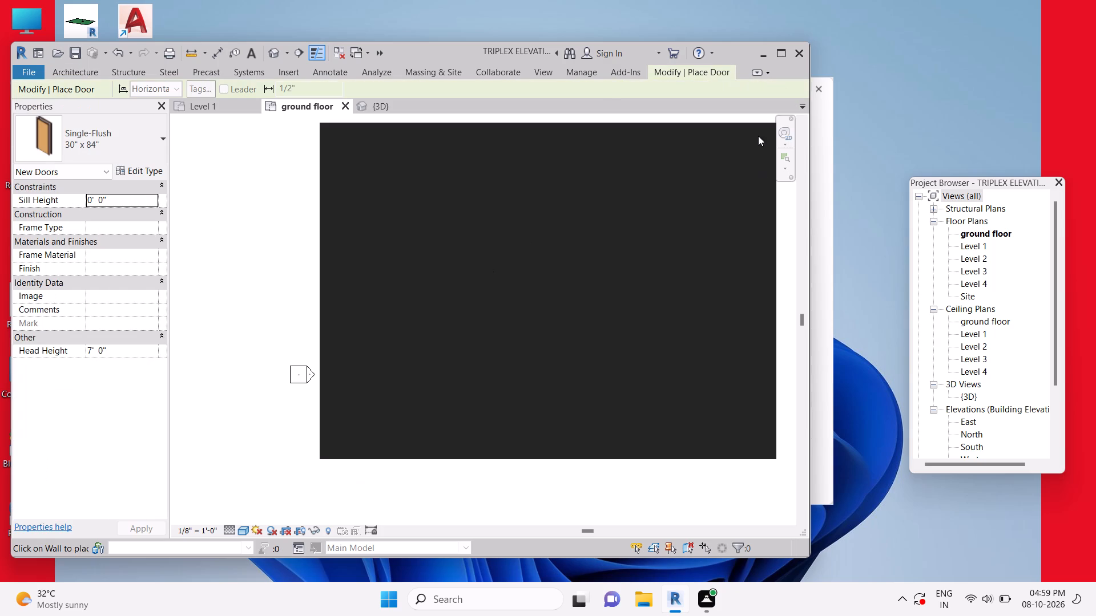
left_click(760, 128)
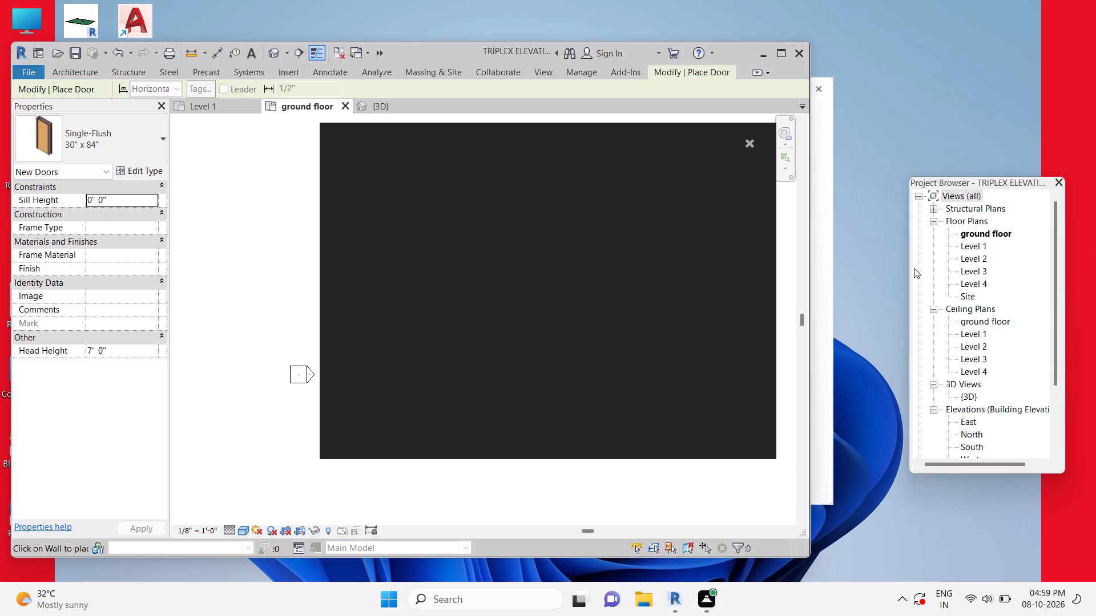
left_click(751, 143)
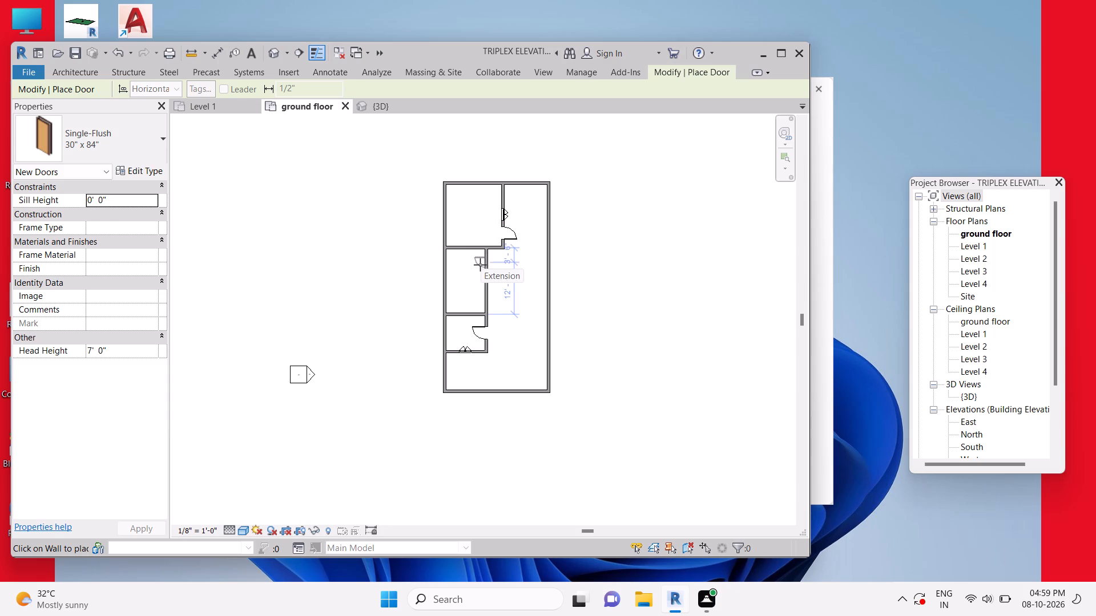
left_click(479, 266)
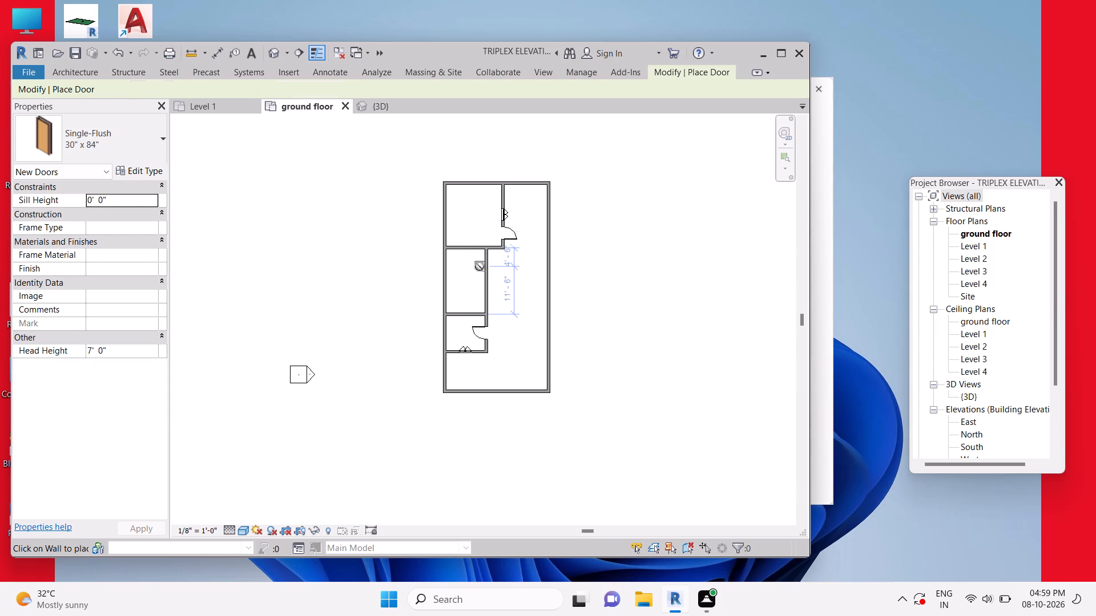
key("Escape")
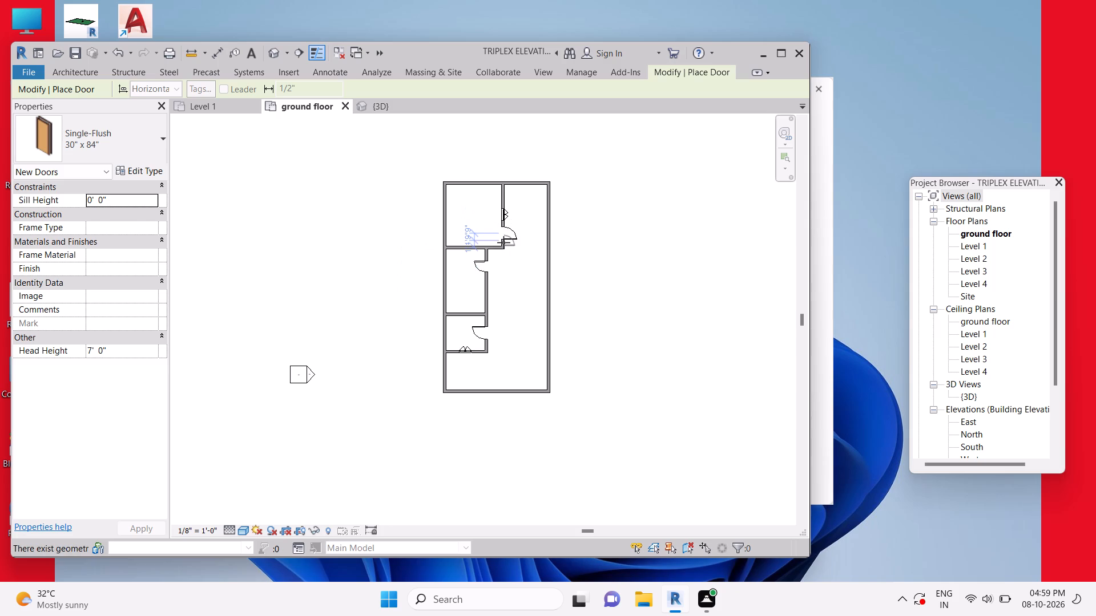
key("Escape")
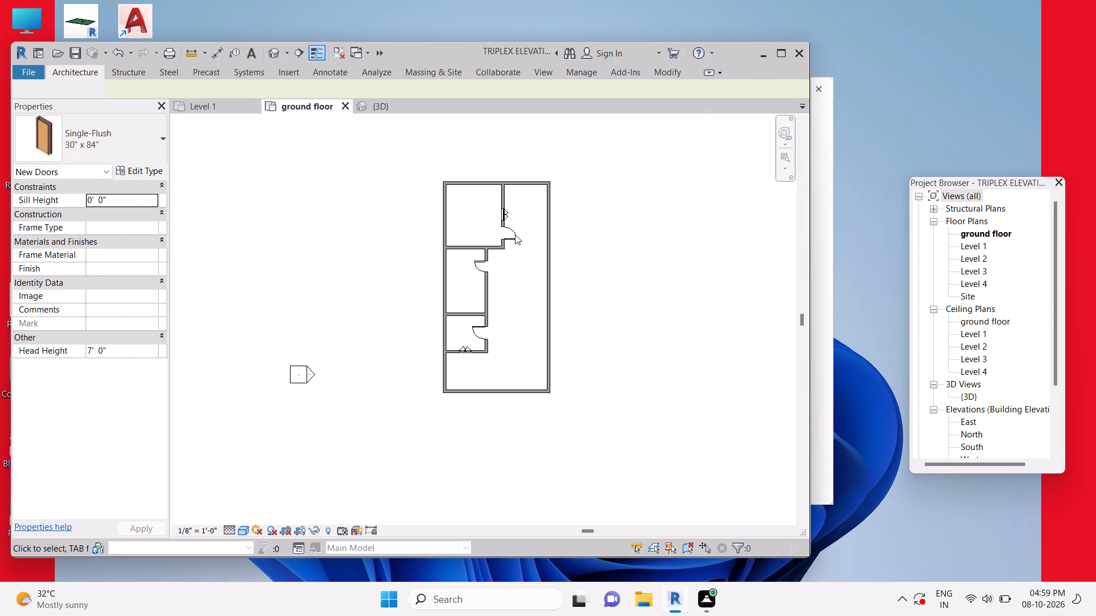
Flip the upper-left room's Single-Flush 36" x 84" door so it swings into that room.
left_click(515, 233)
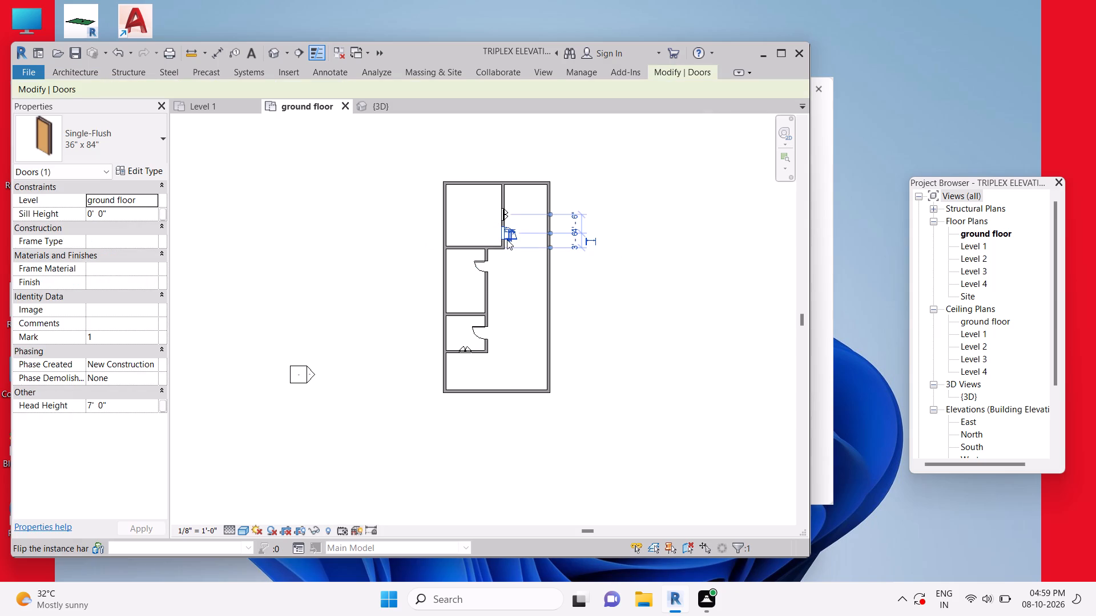
left_click(507, 240)
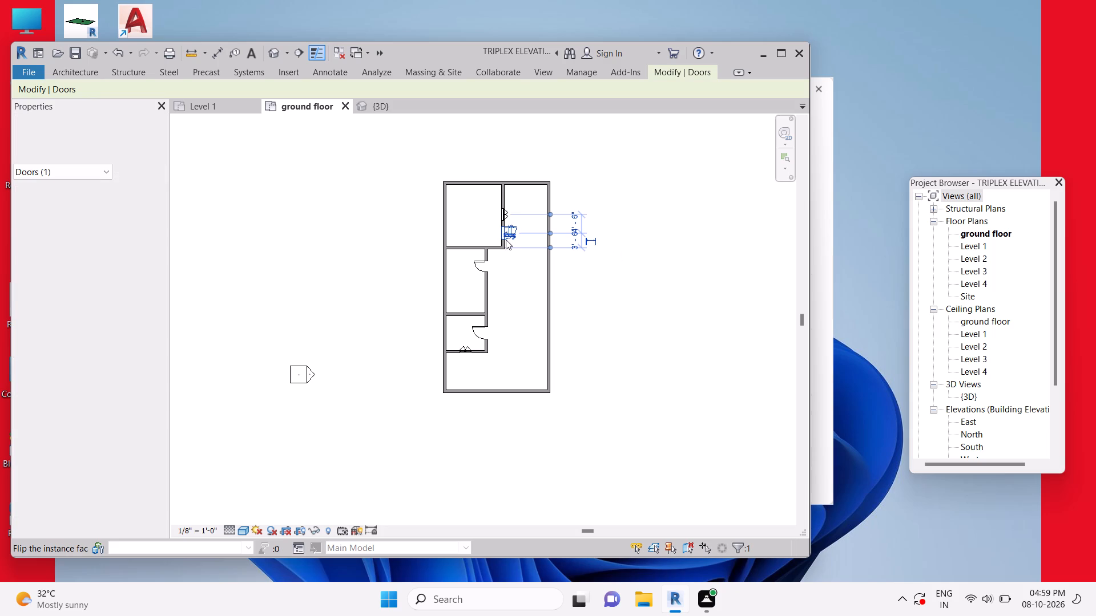
left_click(510, 232)
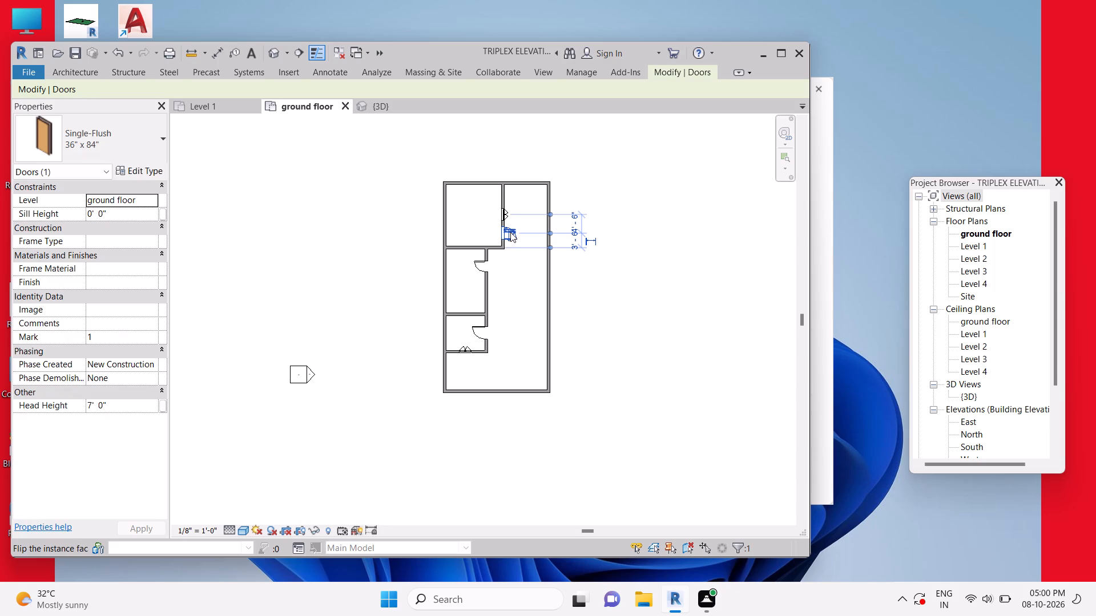
left_click(511, 230)
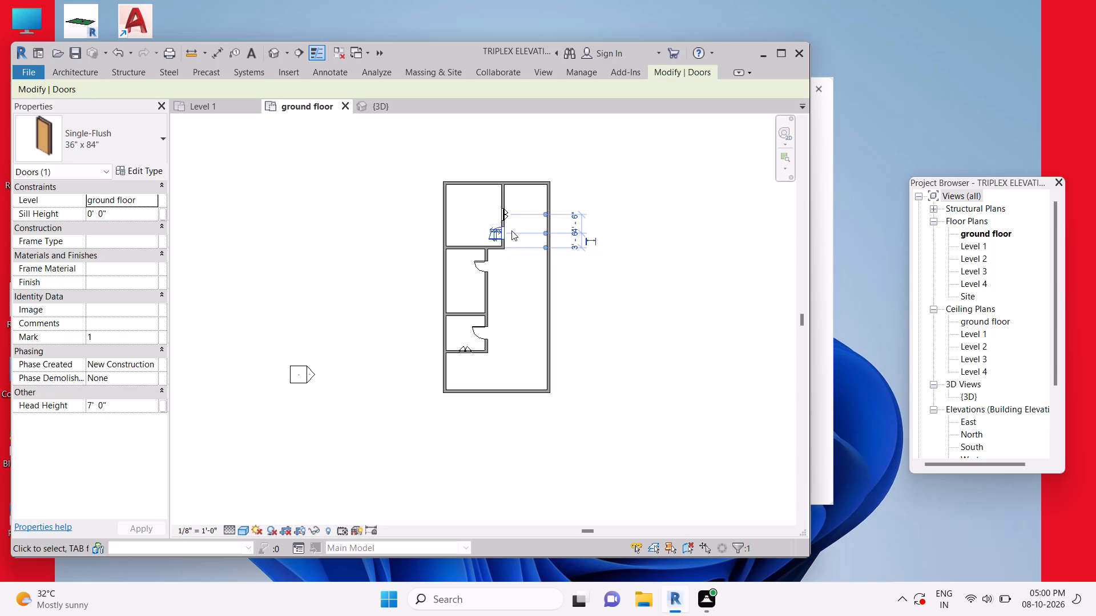
key("Escape")
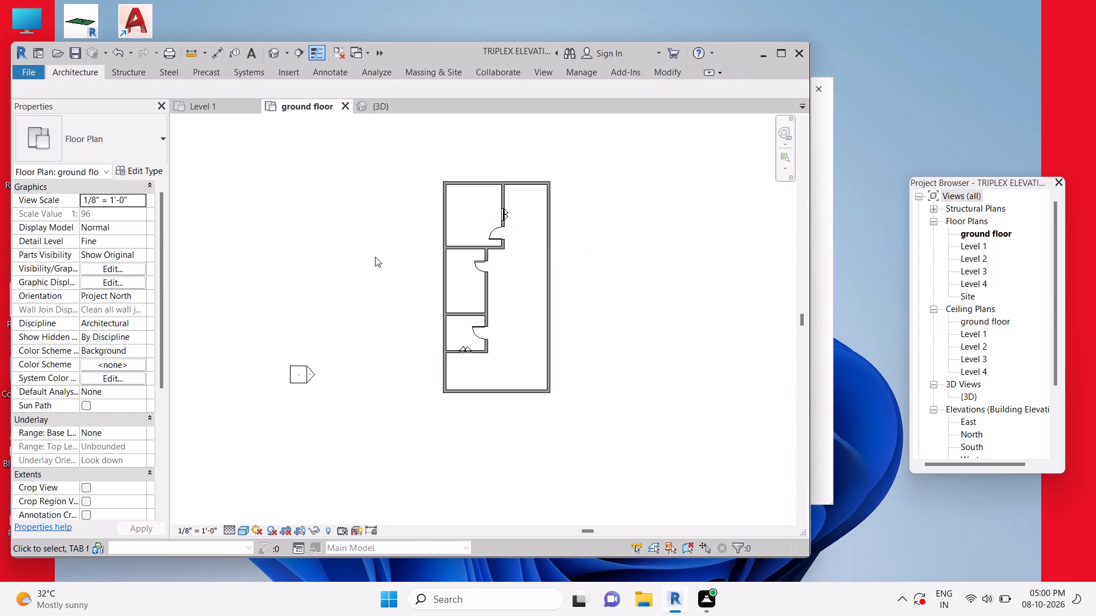
Nudge the casement window in the upper vertical partition upward along the wall, away from the door.
left_click(508, 218)
key("Up")
key("Up")
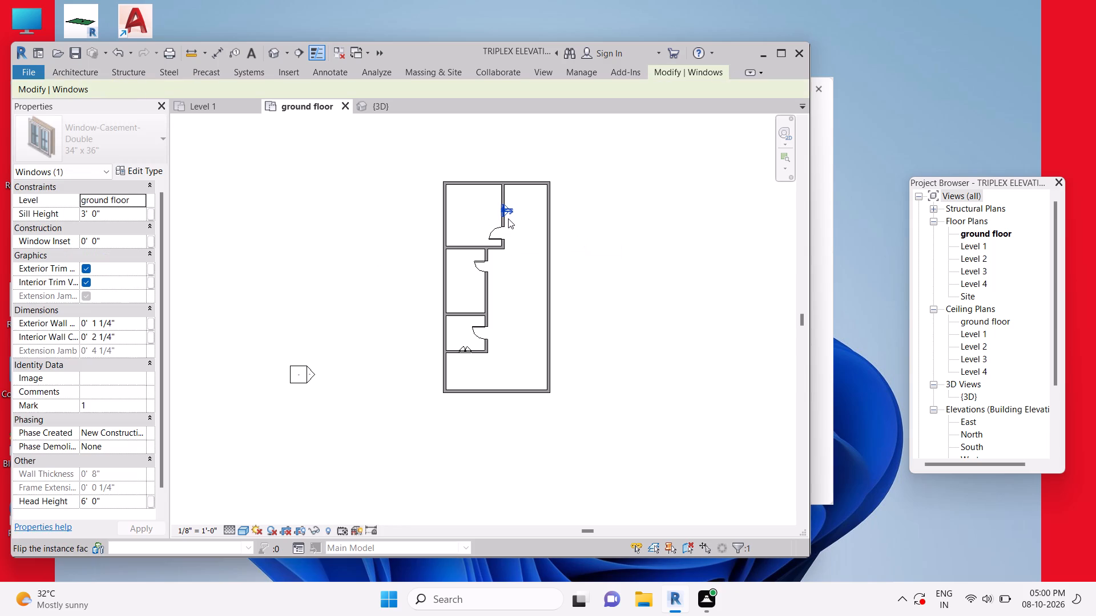
key("Up")
left_click(327, 239)
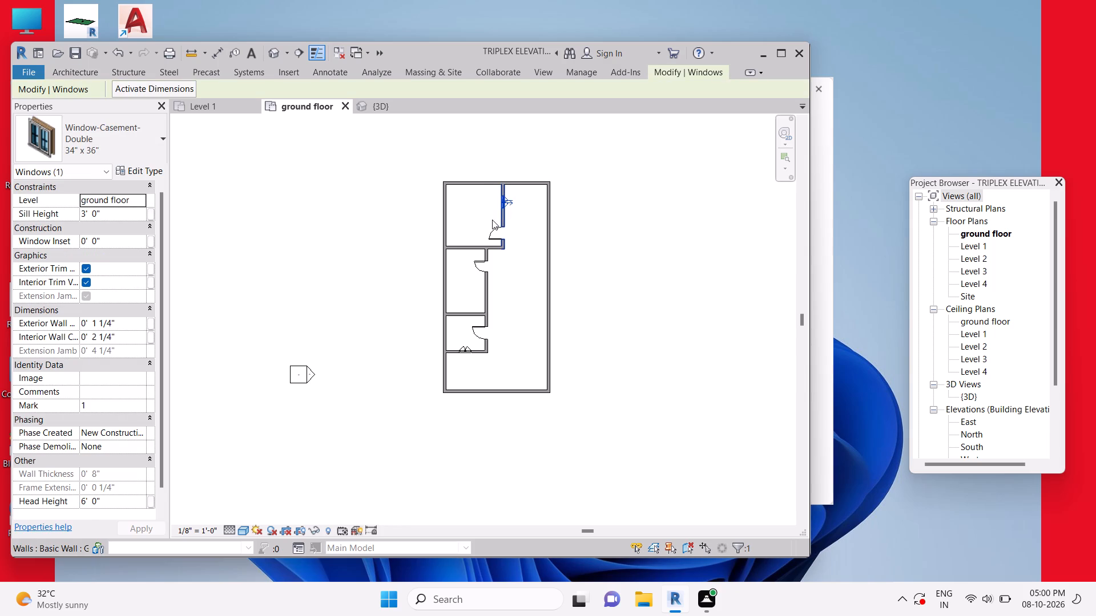
Place a Window-Casement-Double 34" x 36" in the middle room's right wall, midway between its door and the room's bottom wall.
left_click(82, 69)
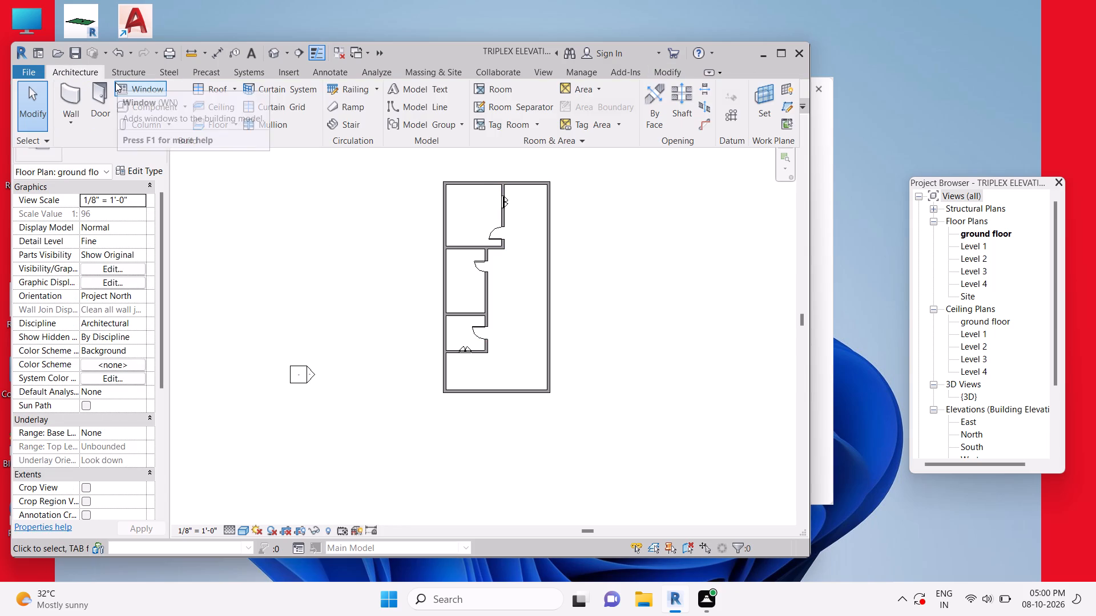
left_click(116, 82)
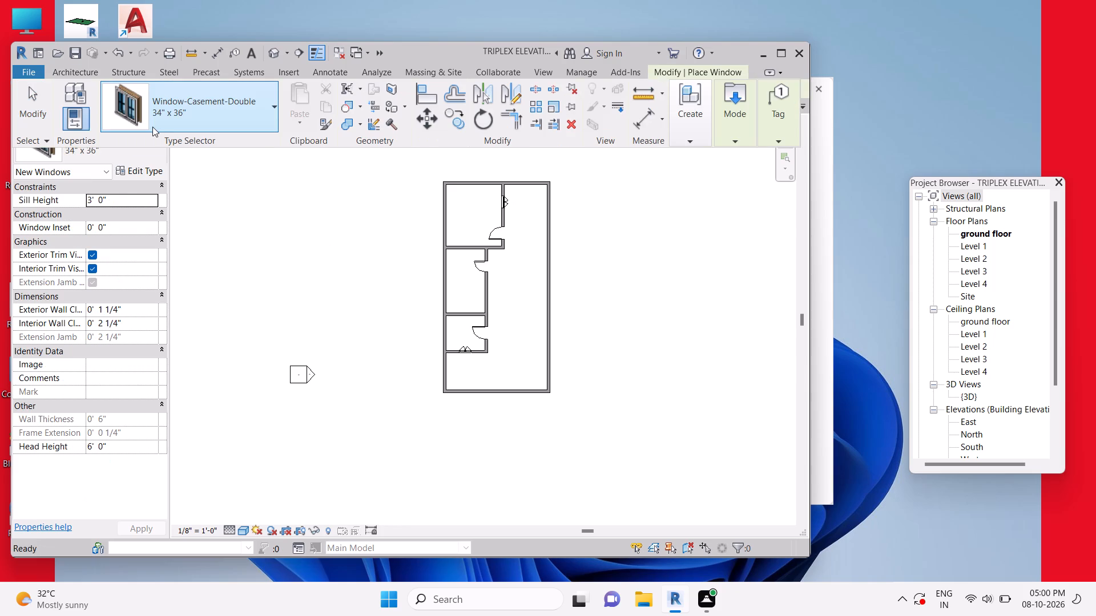
left_click(165, 114)
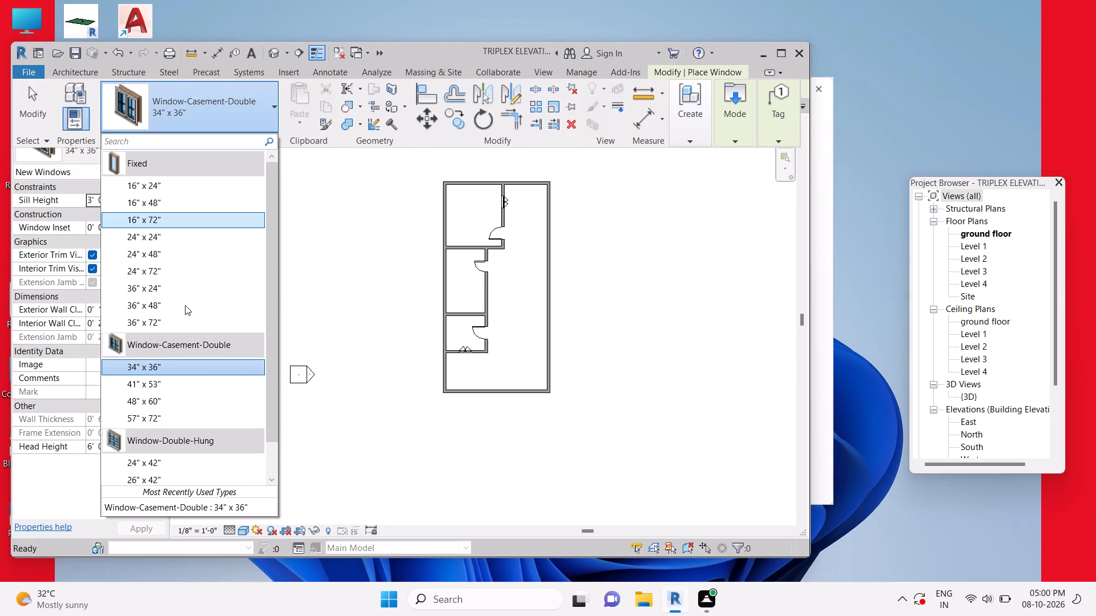
left_click(209, 371)
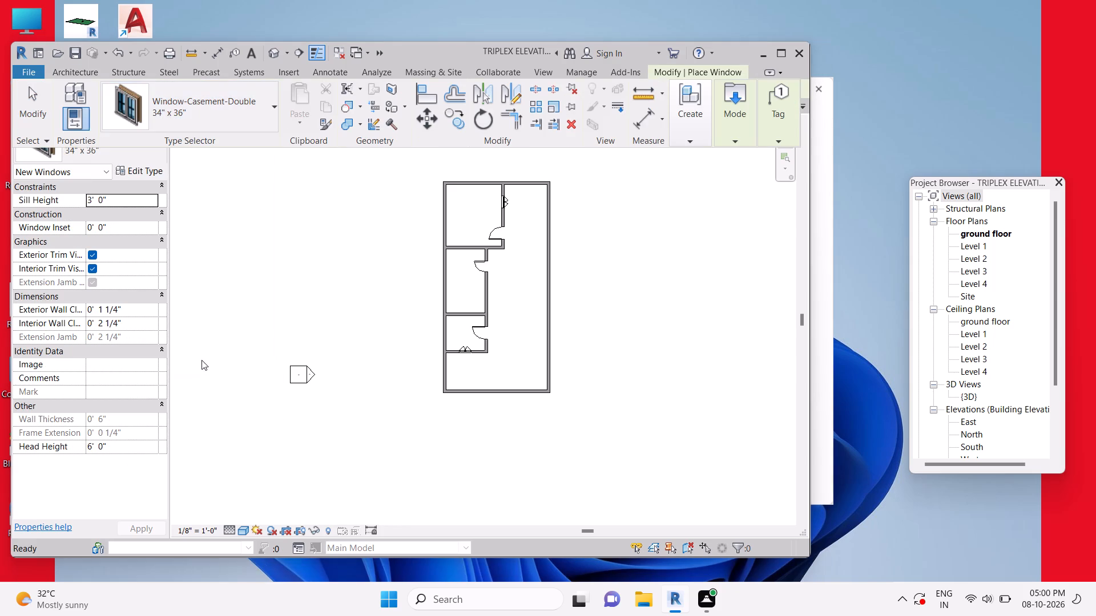
left_click(482, 295)
key("Escape")
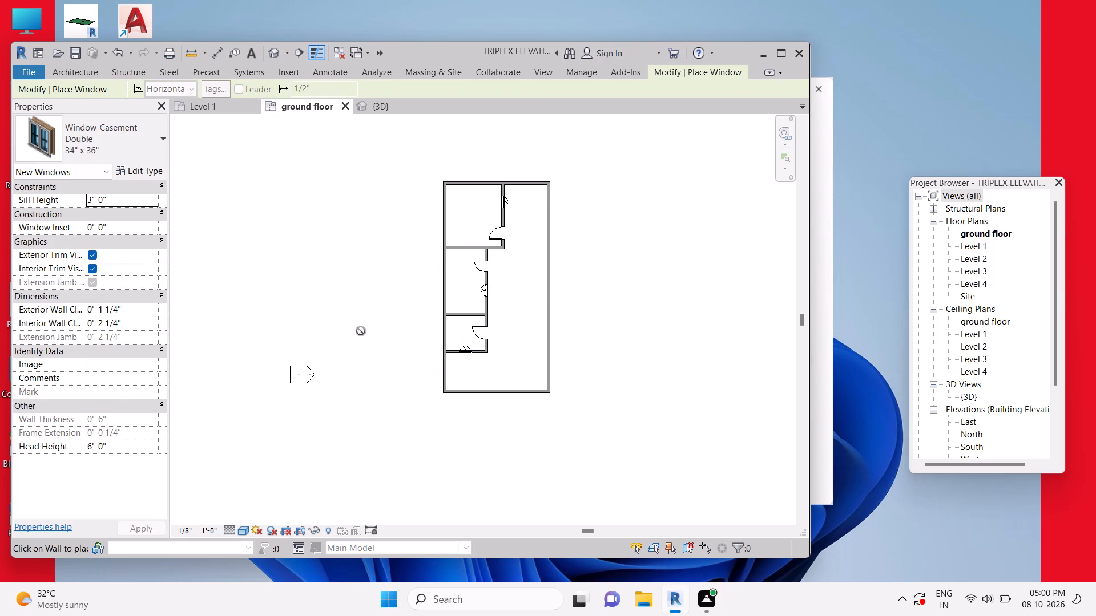
key("Escape")
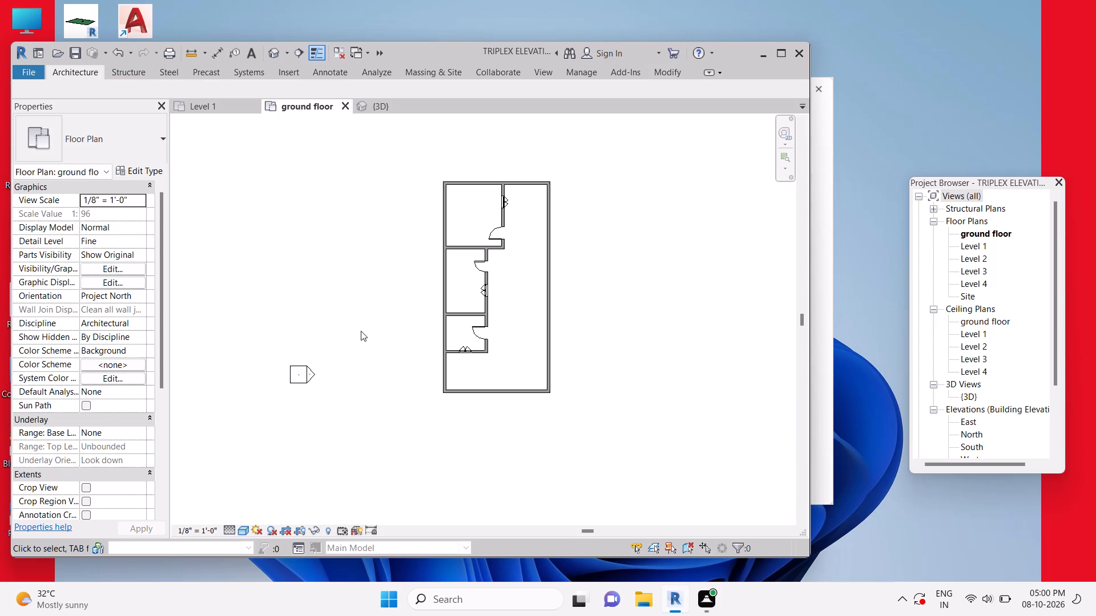
Flip the facing of the upper partition's casement window so it opens toward the upper-left room.
scroll(361, 331, "up", 3)
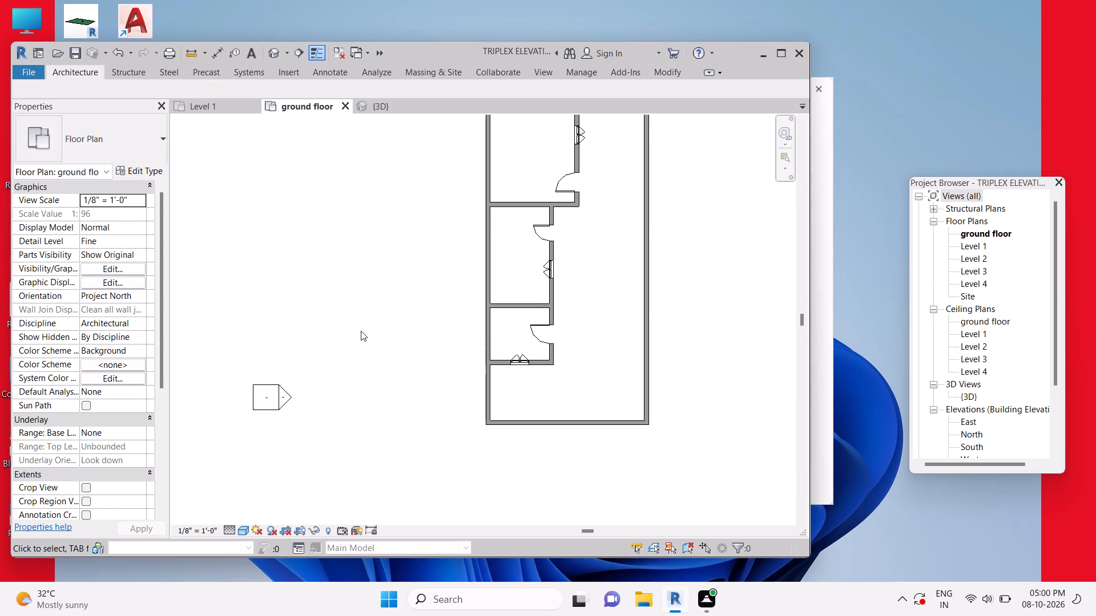
scroll(361, 331, "down", 1)
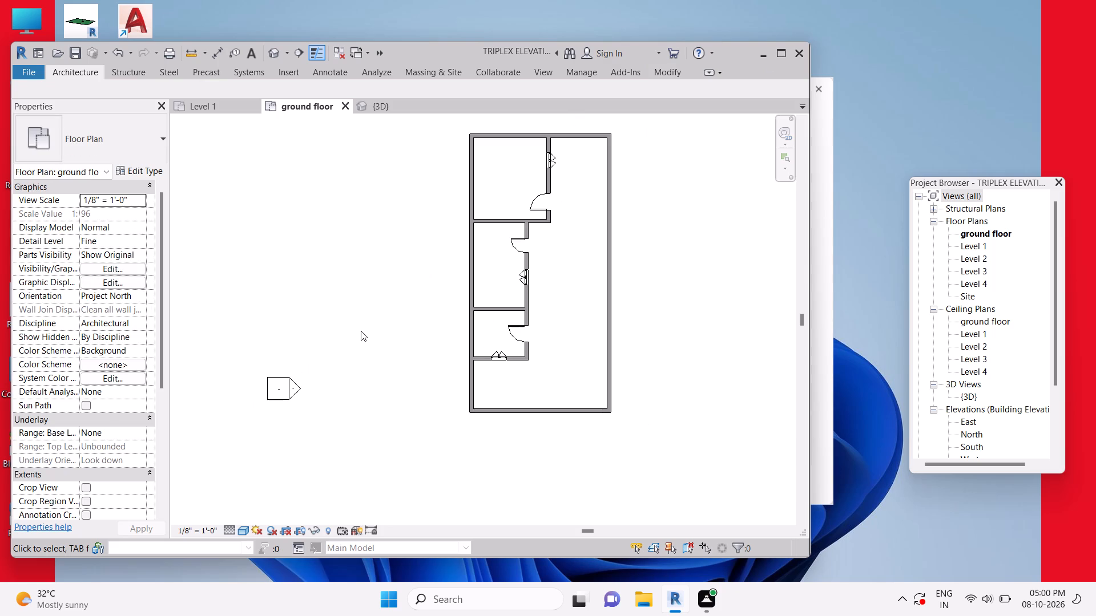
left_click(551, 160)
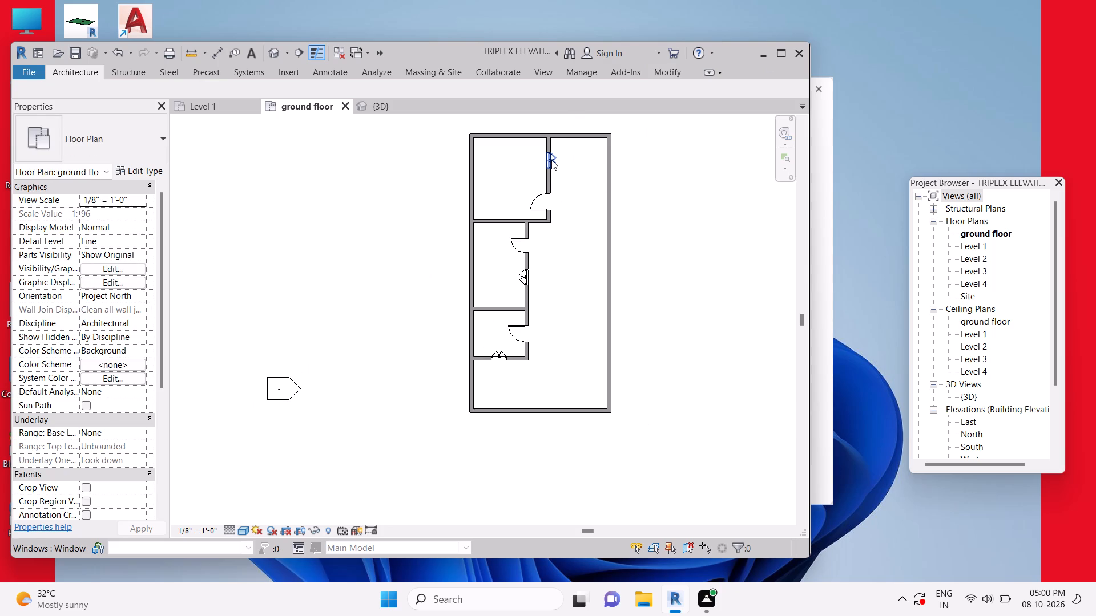
left_click(558, 163)
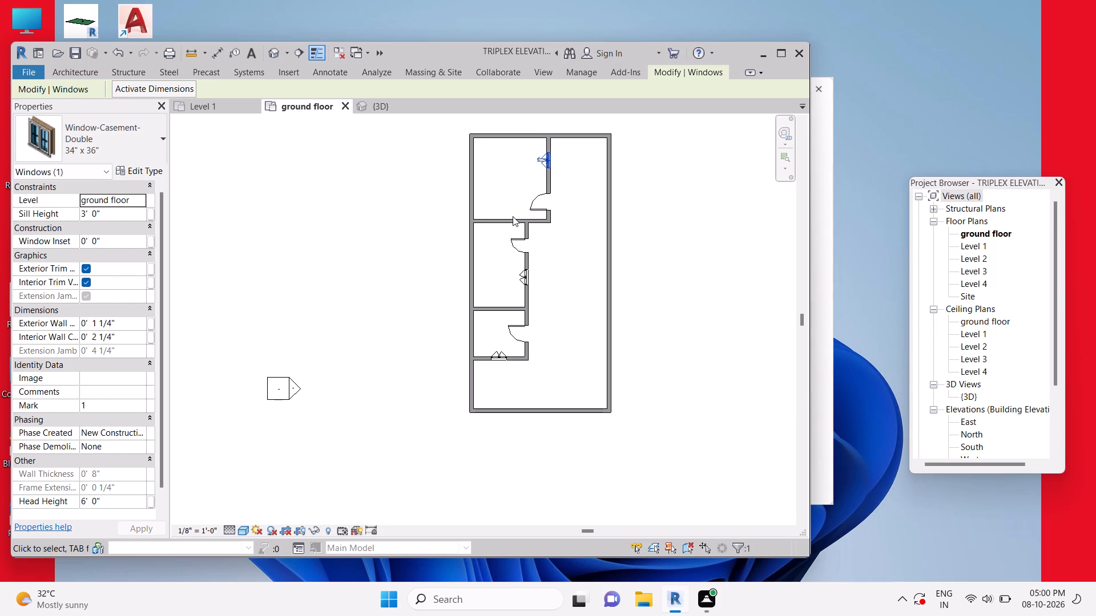
left_click(402, 216)
key("Escape")
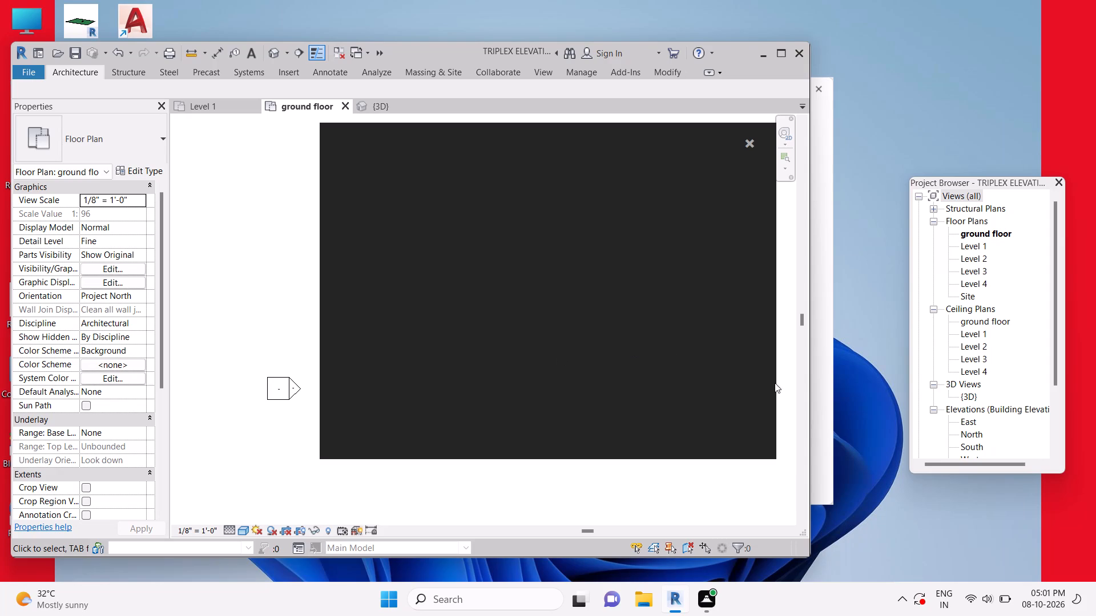
left_click(746, 150)
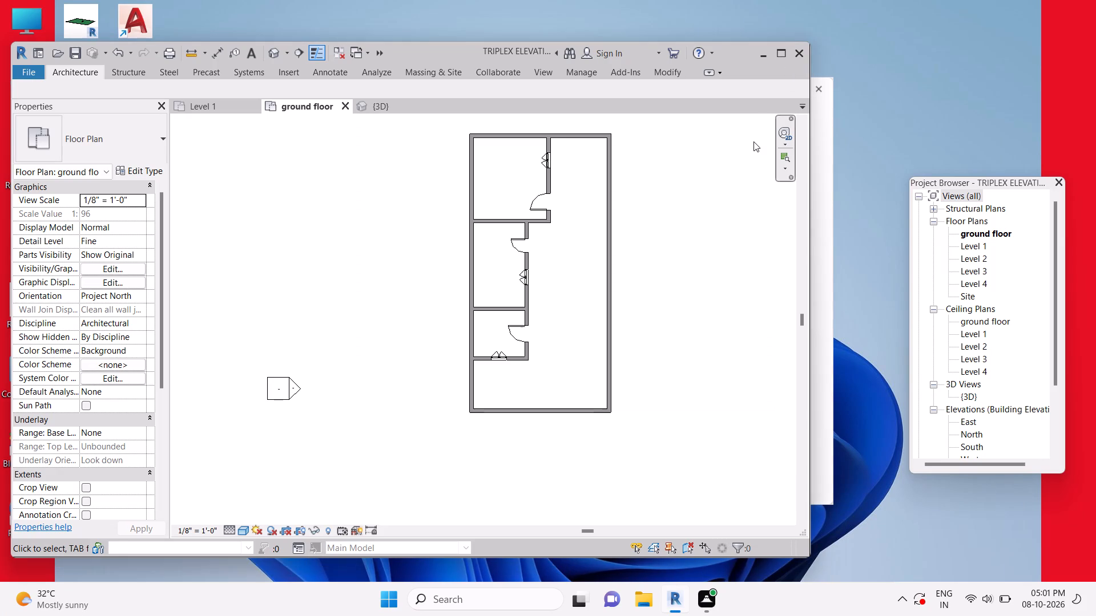
Examine the interior walls, doors and windows in the {3D} view, check Project1's Level 1 plan, and return to the ground floor plan.
left_click(386, 108)
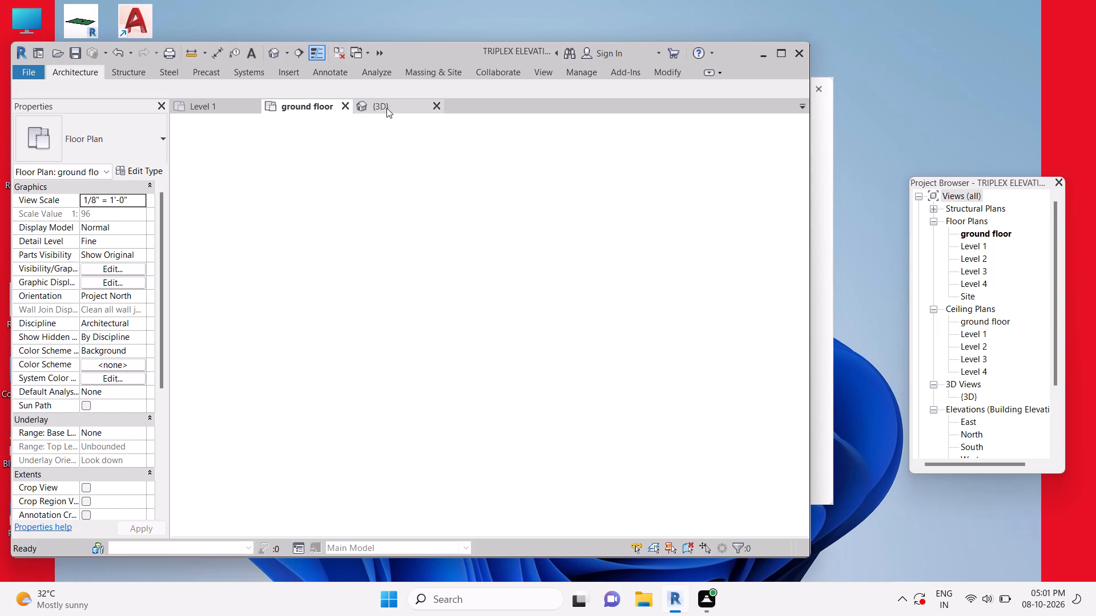
scroll(432, 298, "down", 2)
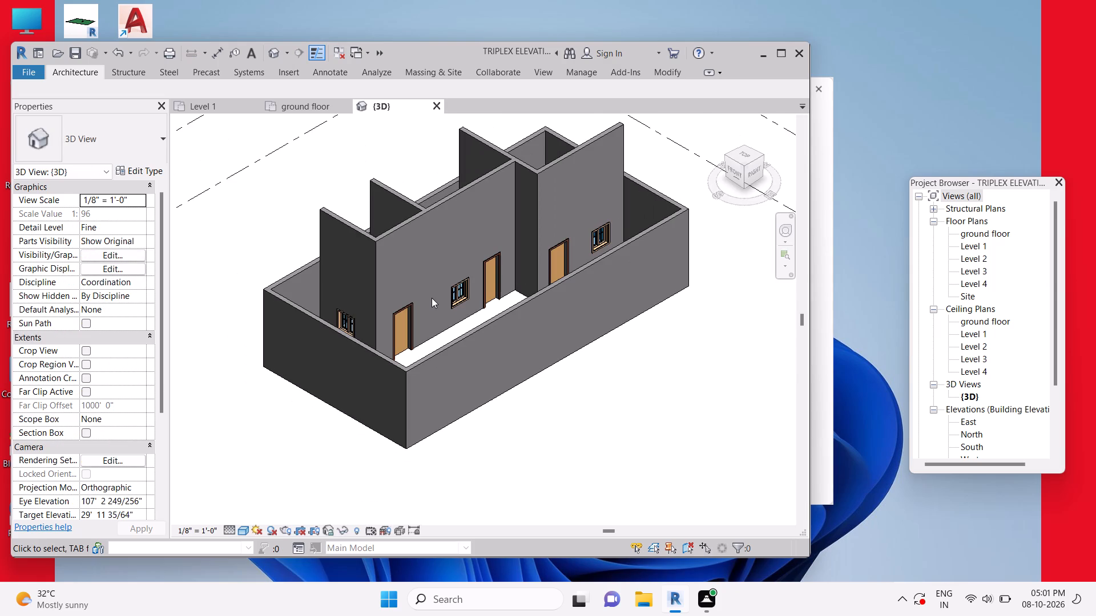
scroll(432, 298, "up", 2)
scroll(432, 298, "down", 1)
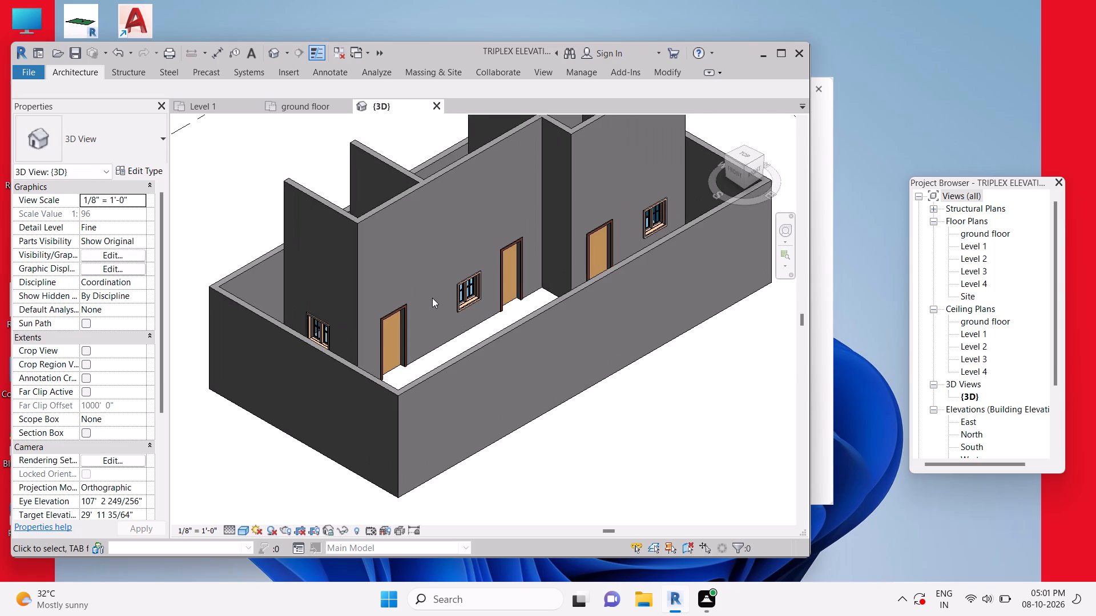
scroll(432, 298, "down", 1)
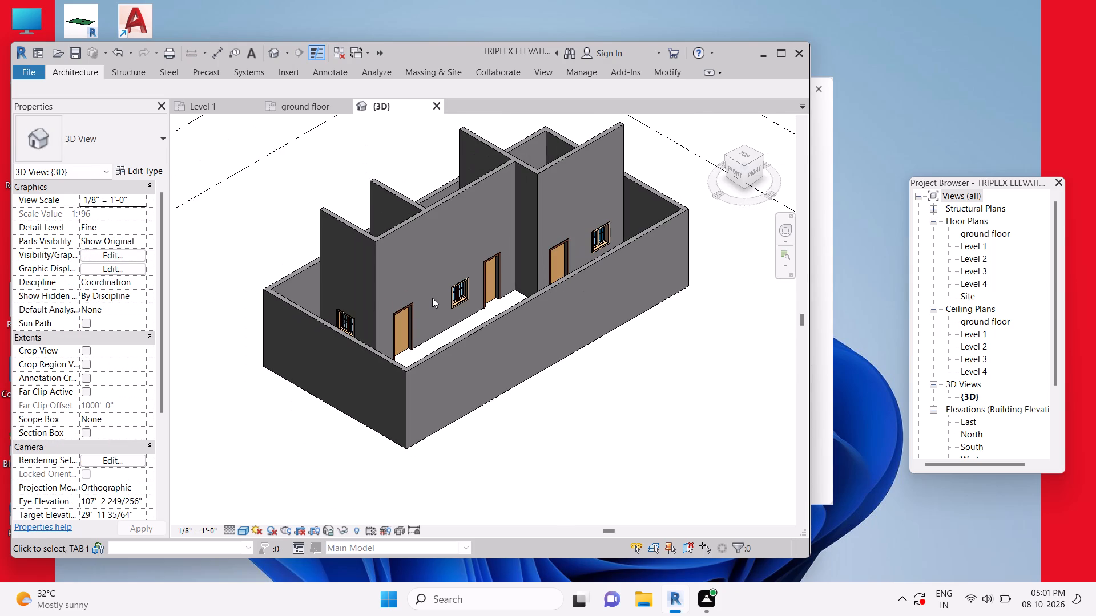
left_click(203, 104)
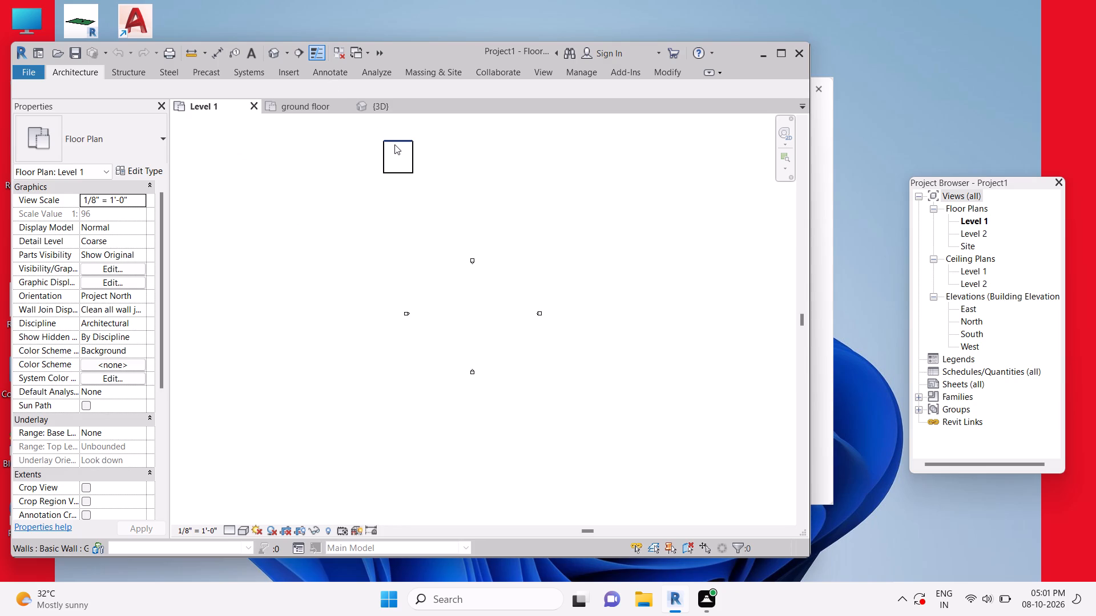
left_click(324, 106)
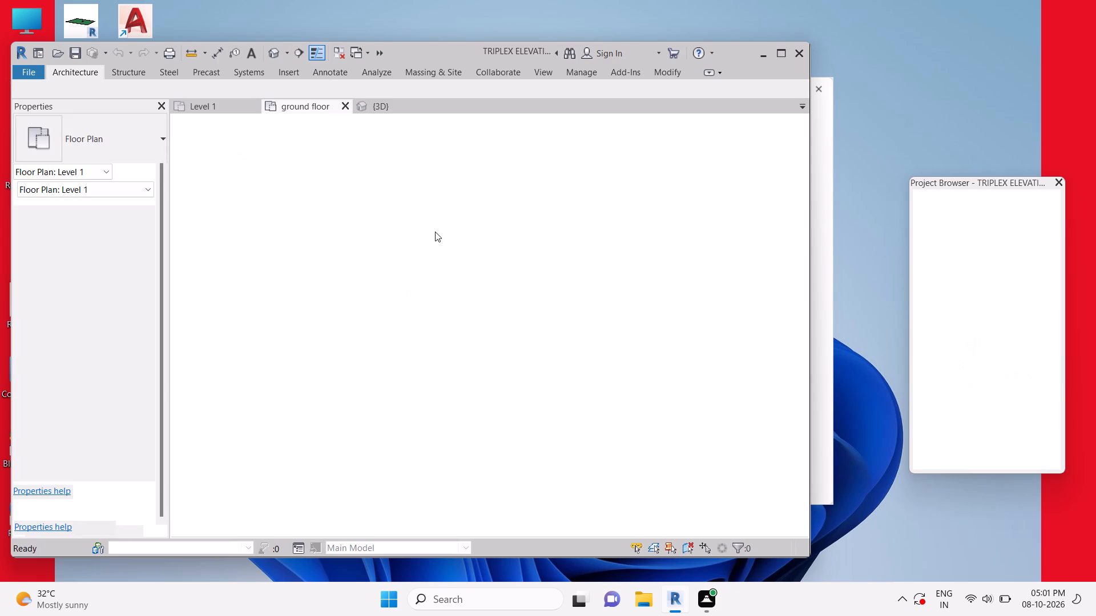
scroll(435, 231, "down", 3)
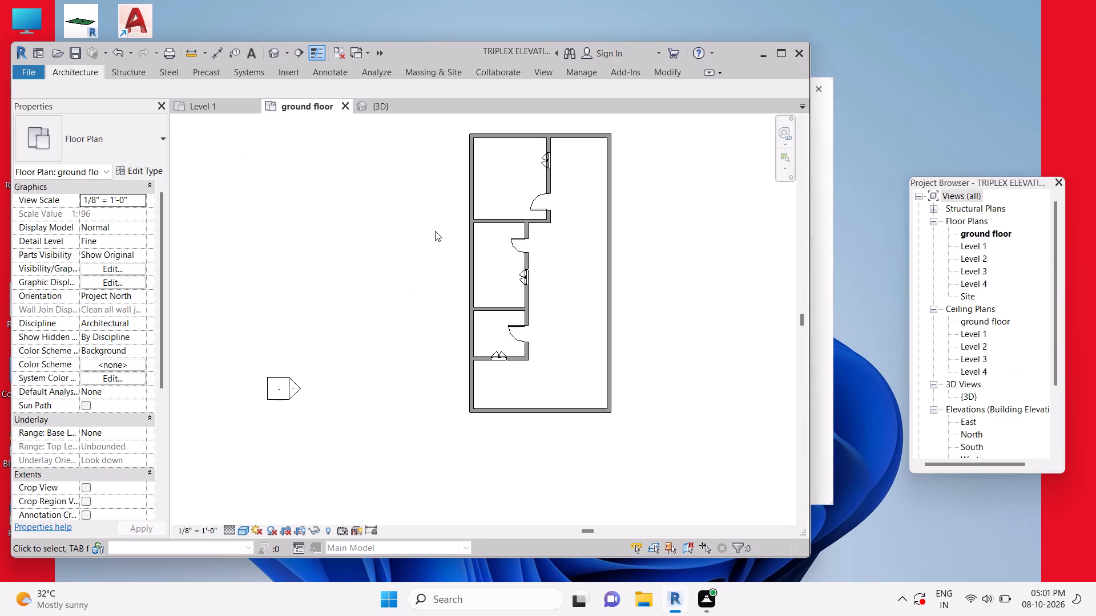
Examine the ground floor plan and Project1's Level 1 plan, and return to the ground floor plan.
scroll(435, 231, "down", 5)
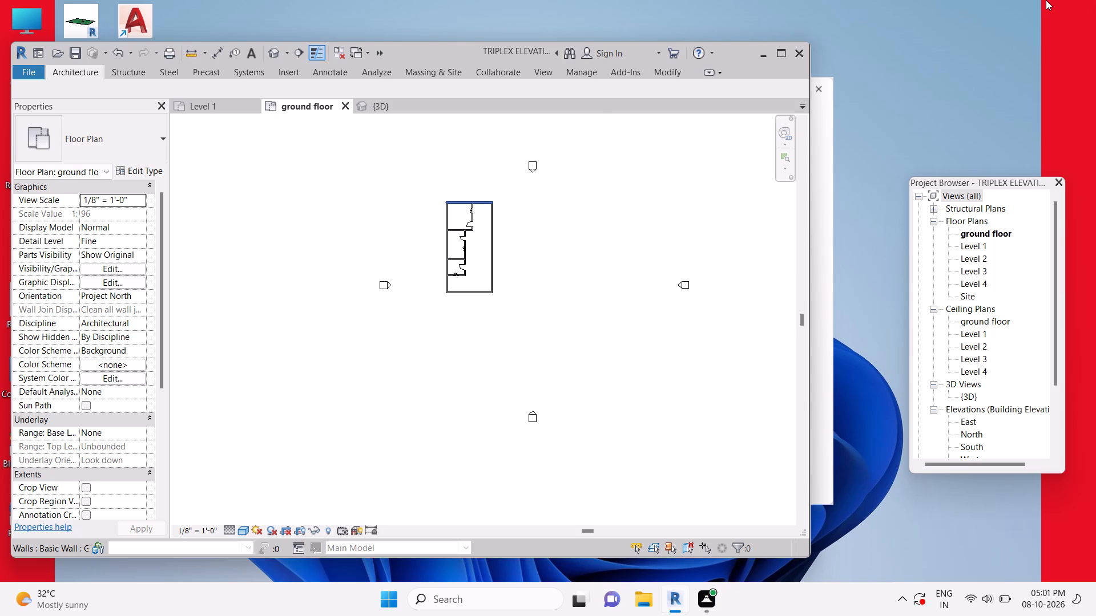
scroll(1046, 0, "up", 1)
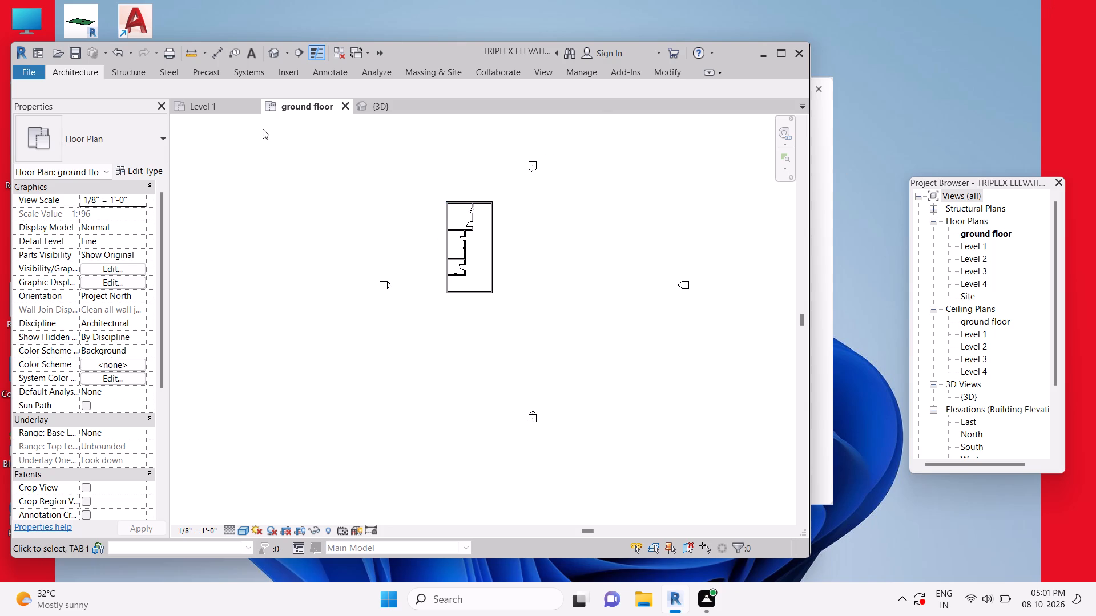
left_click(220, 106)
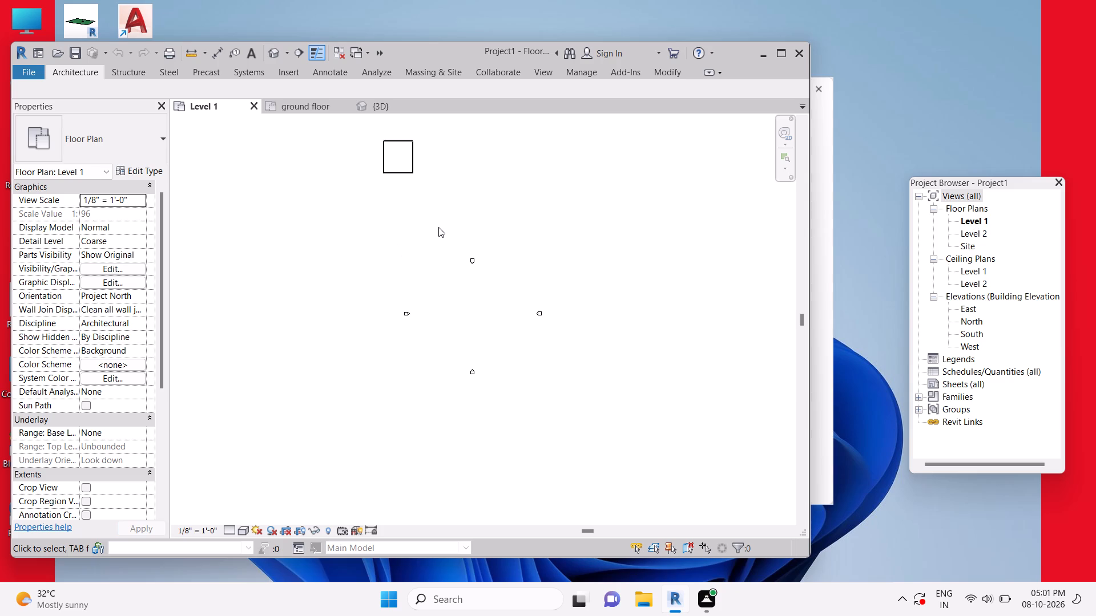
scroll(401, 237, "up", 2)
scroll(401, 237, "down", 4)
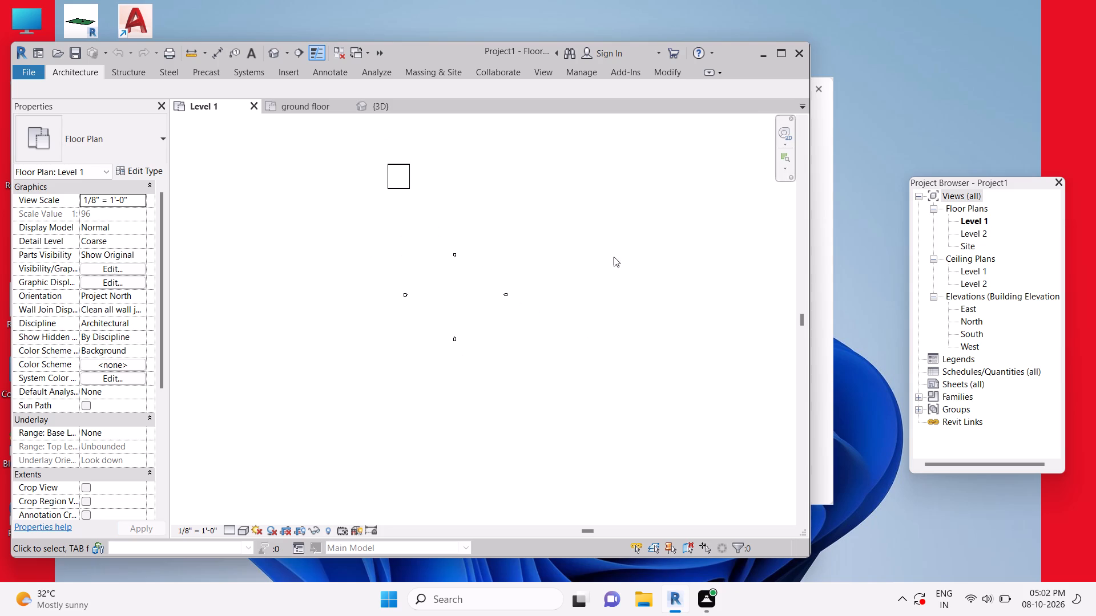
double_click(307, 104)
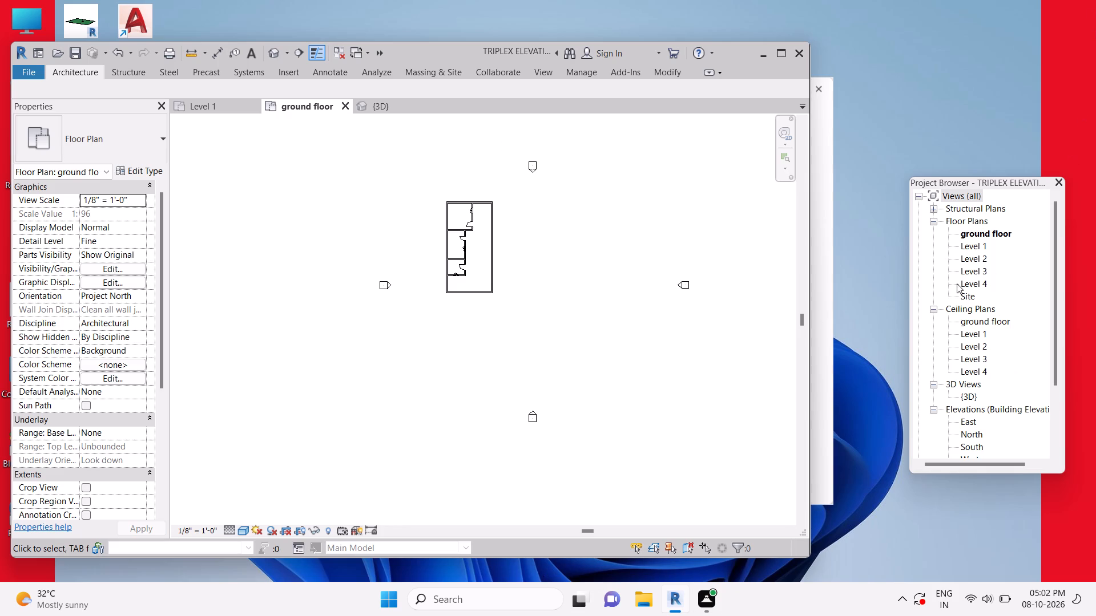
Open TRIPLEX ELEVATION's Level 1 floor plan and close Project1's Level 1 view.
double_click(979, 248)
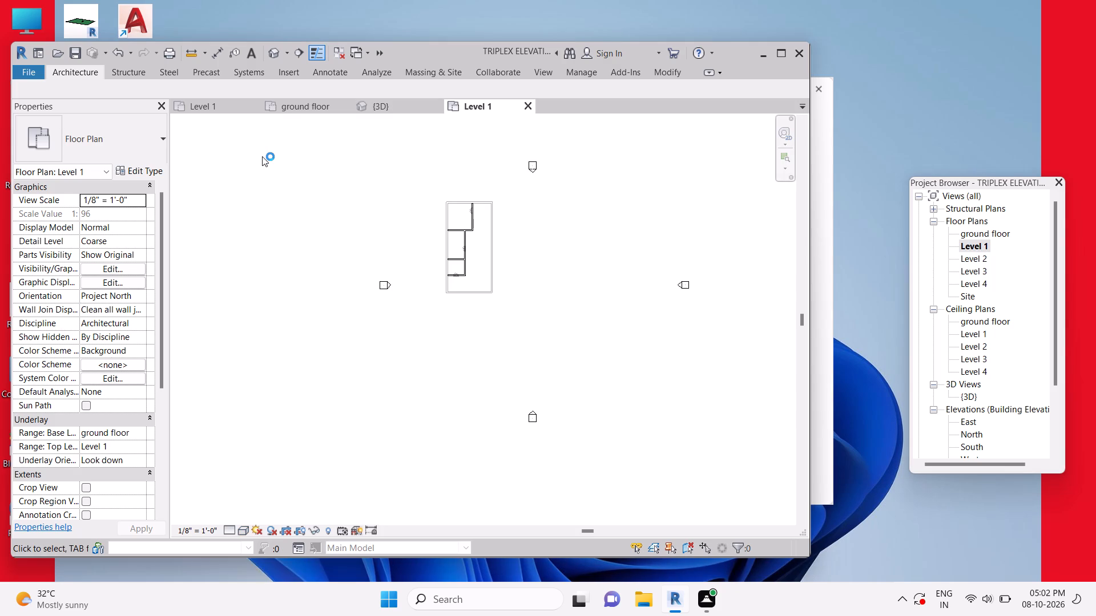
left_click(258, 100)
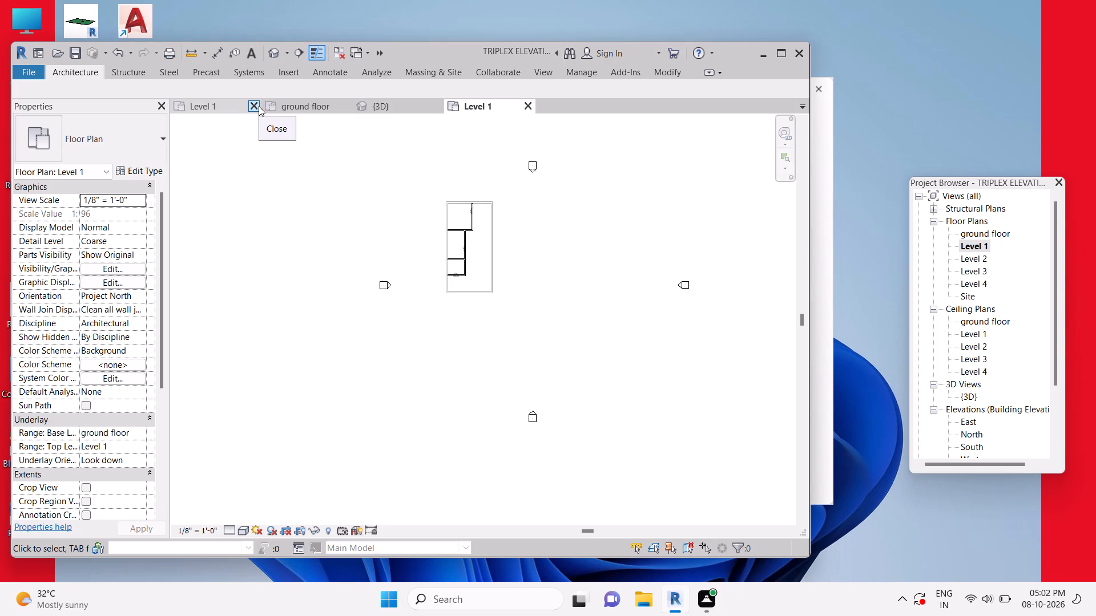
left_click(256, 106)
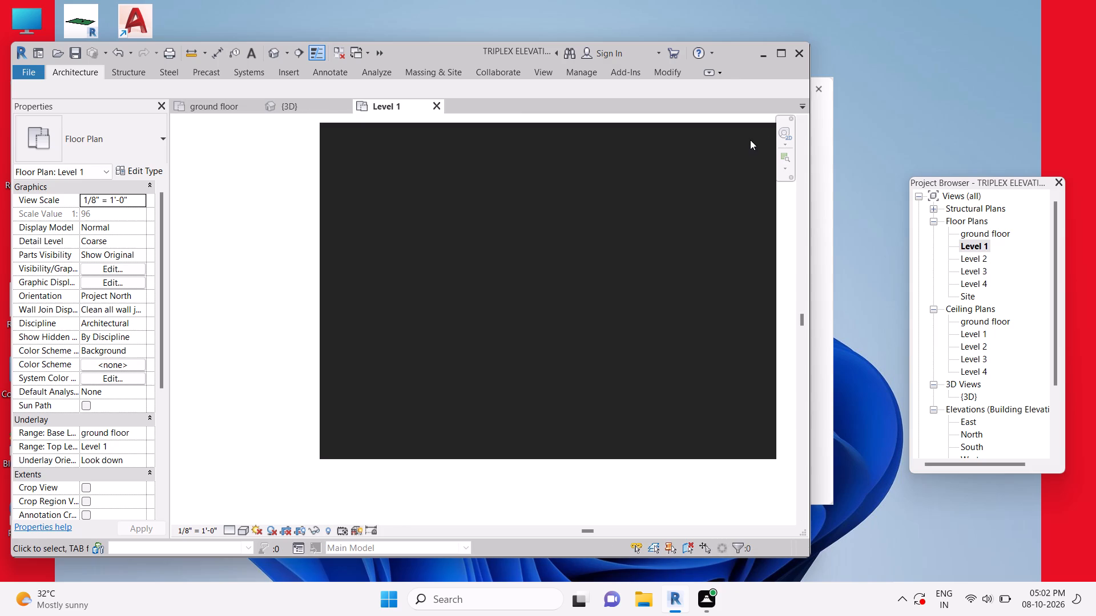
Dismiss the Autodesk notification card covering the drawing area.
left_click(750, 137)
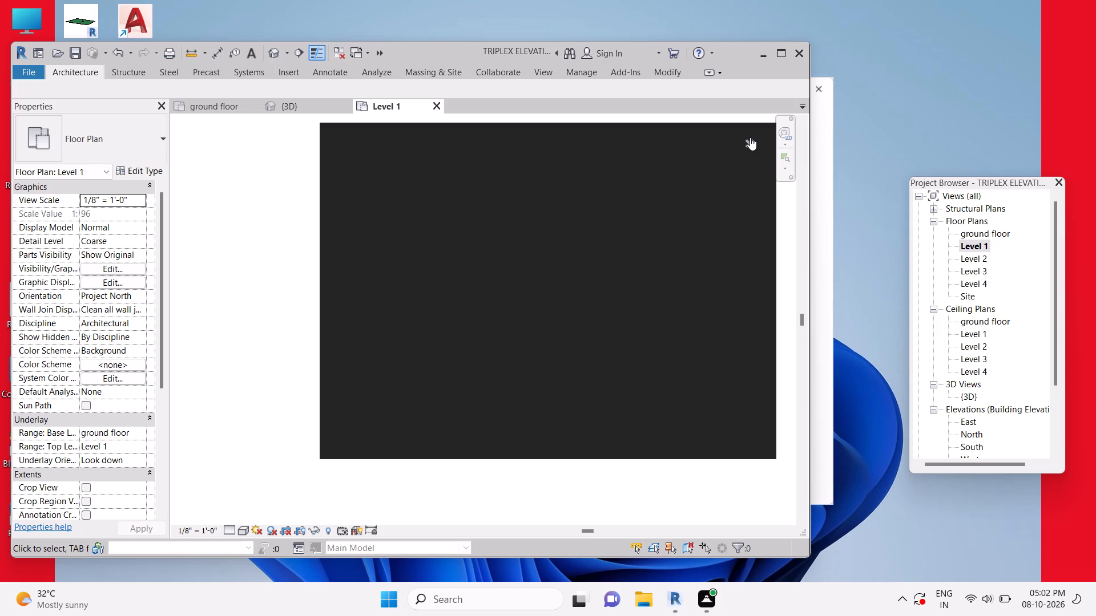
left_click(754, 145)
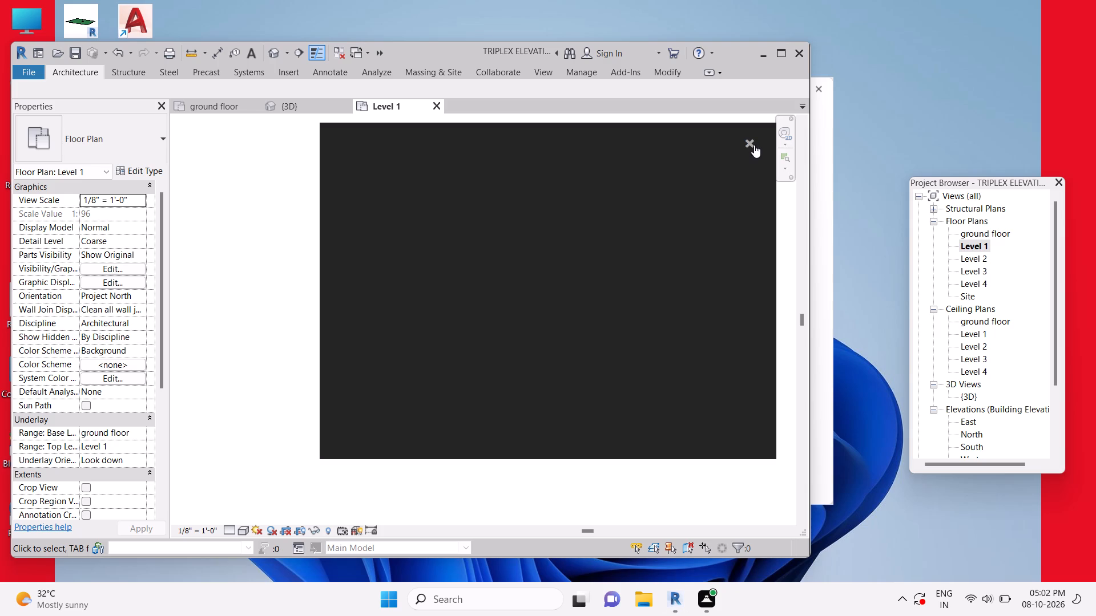
left_click(748, 147)
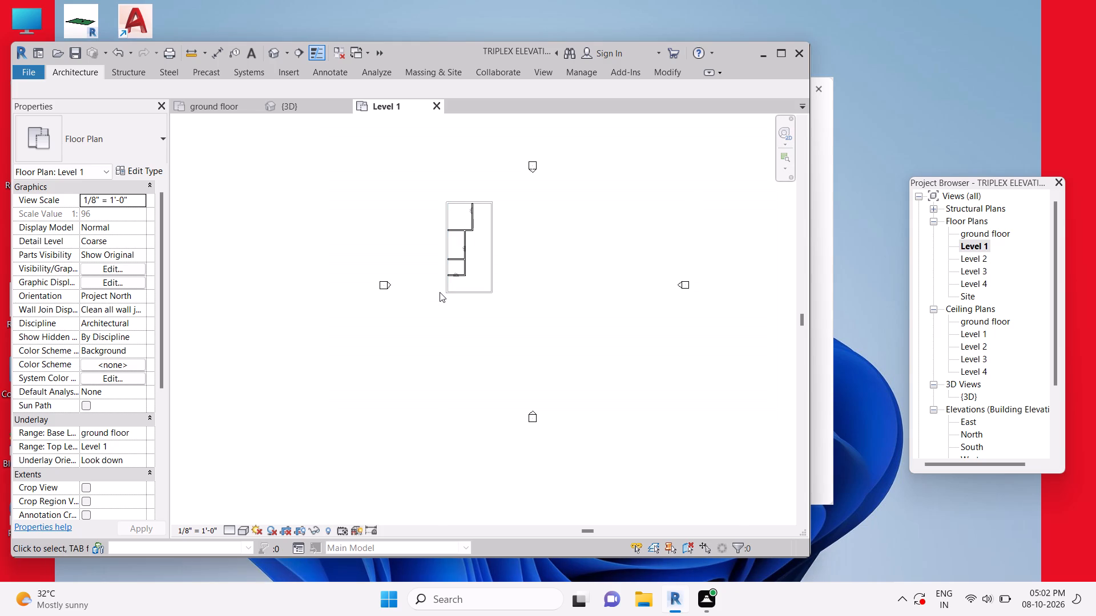
Examine TRIPLEX ELEVATION's Level 1 plan, and return to the ground floor plan to view its full layout.
scroll(440, 292, "up", 3)
scroll(440, 292, "down", 3)
scroll(440, 292, "up", 5)
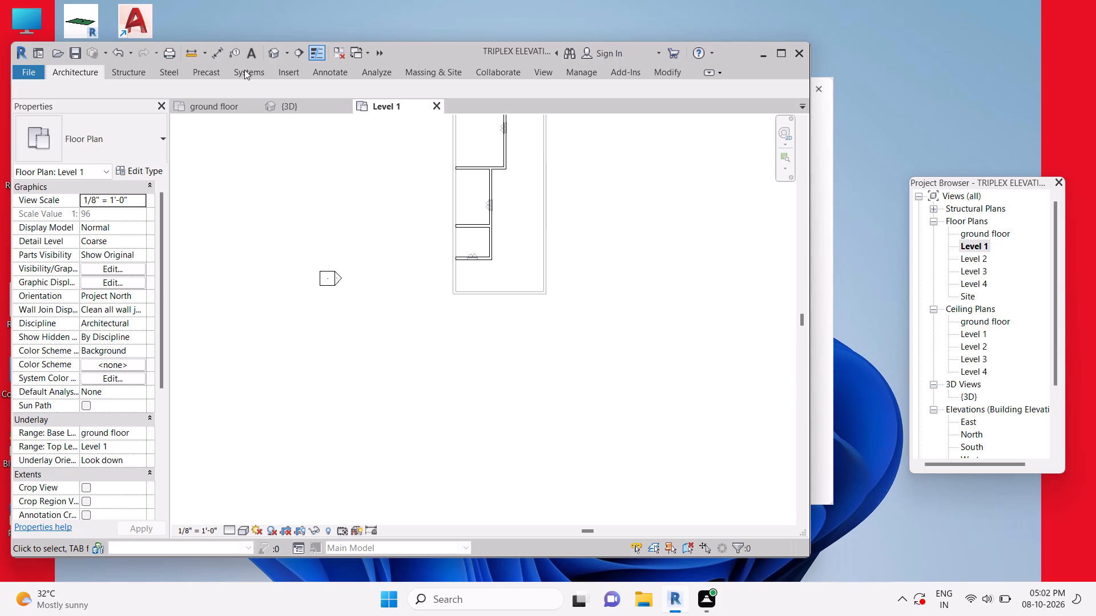
left_click(231, 109)
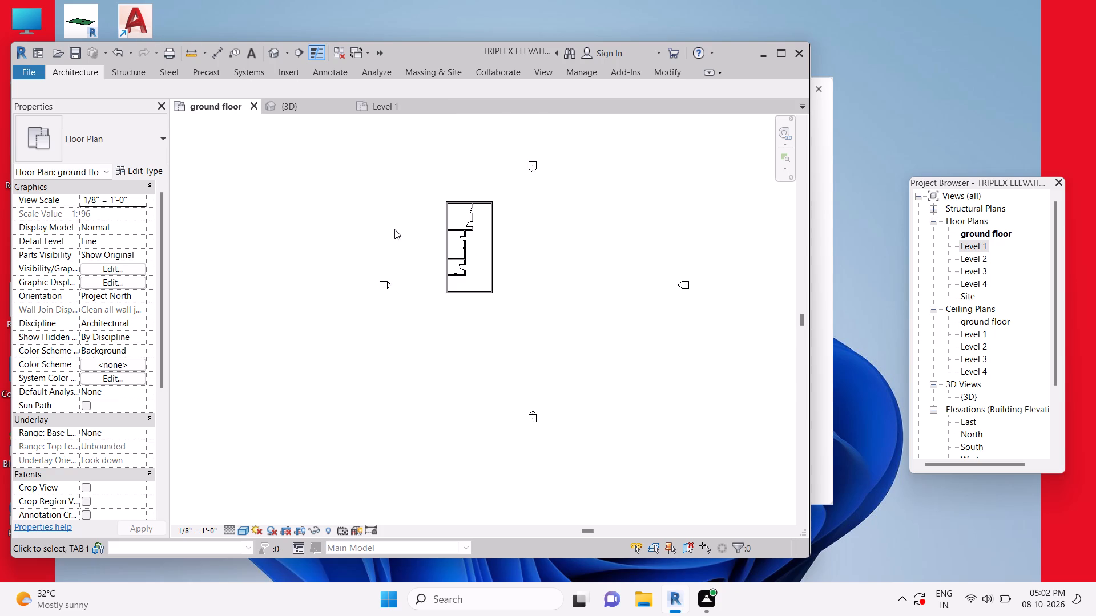
scroll(394, 229, "up", 4)
scroll(394, 229, "down", 1)
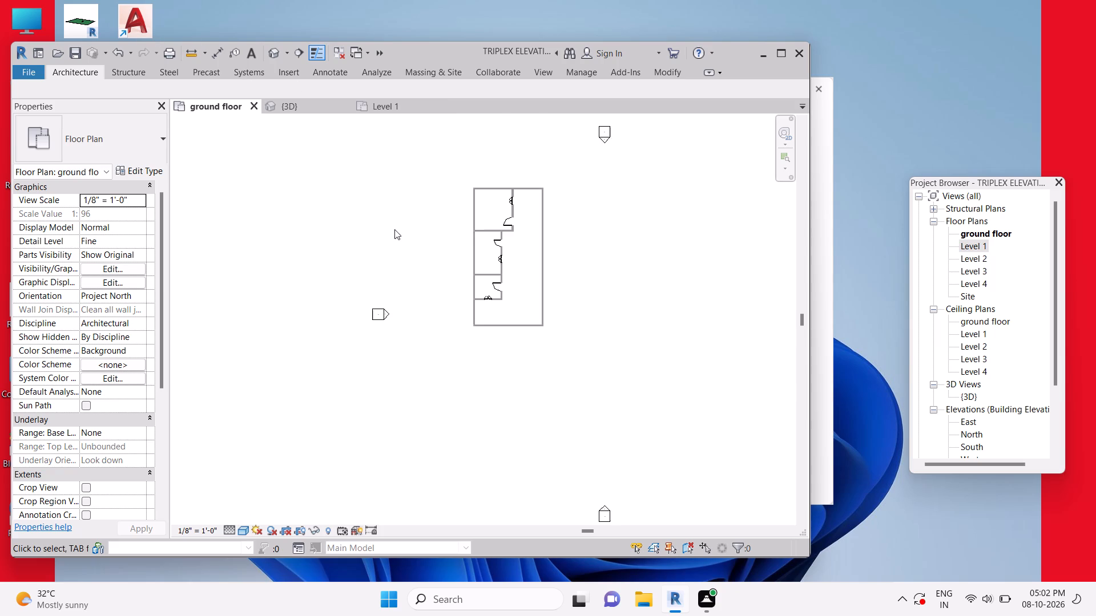
scroll(394, 229, "down", 1)
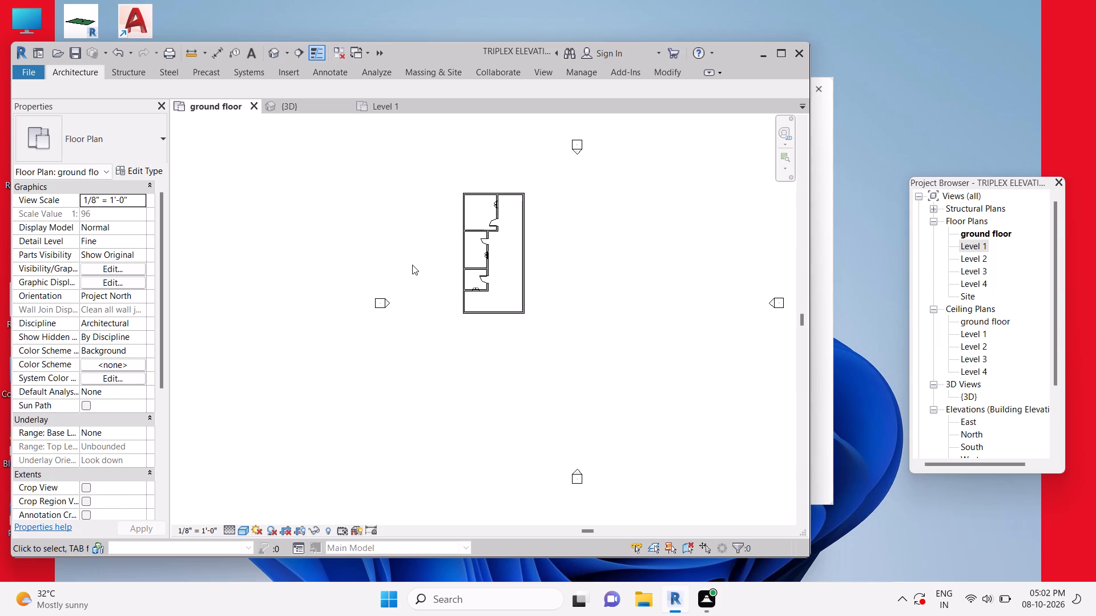
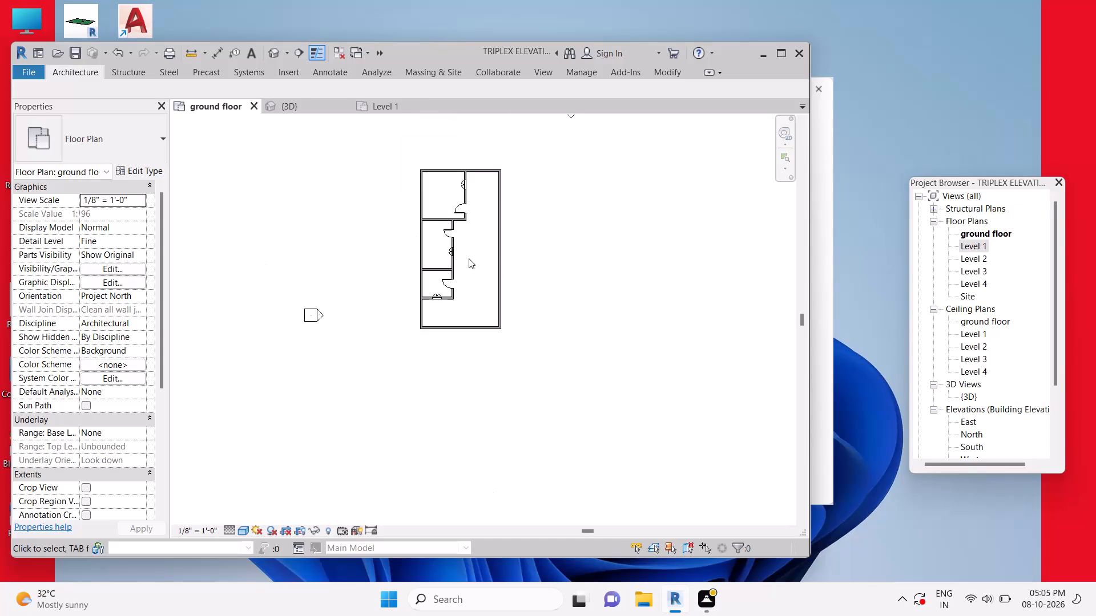
Dismiss the Autodesk notification card covering the ground floor plan.
middle_click_drag(469, 258, 503, 331)
scroll(469, 258, "up", 1)
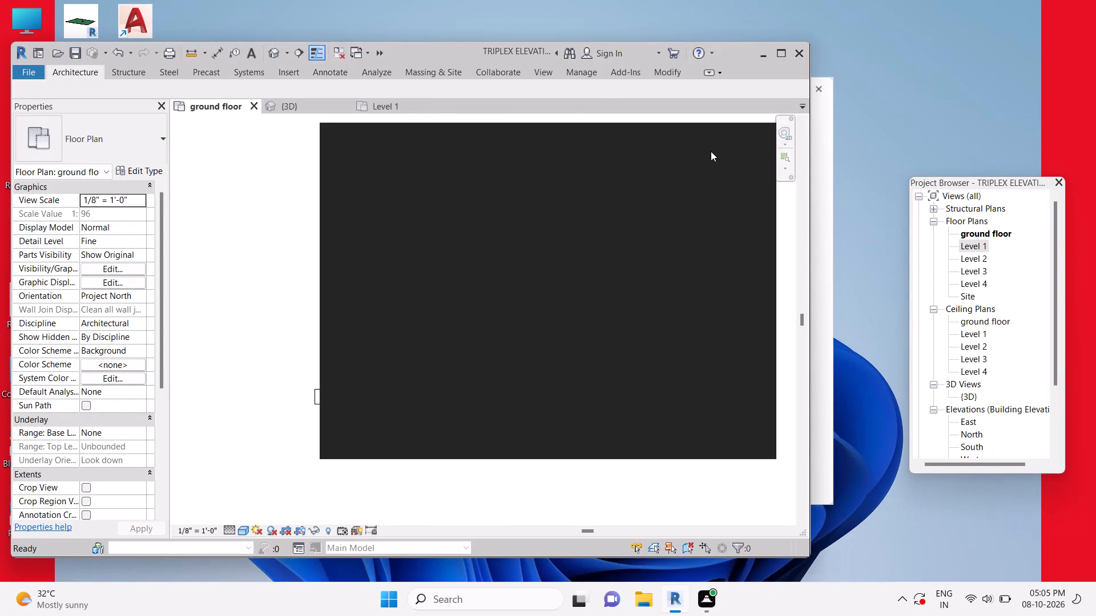
left_click(760, 133)
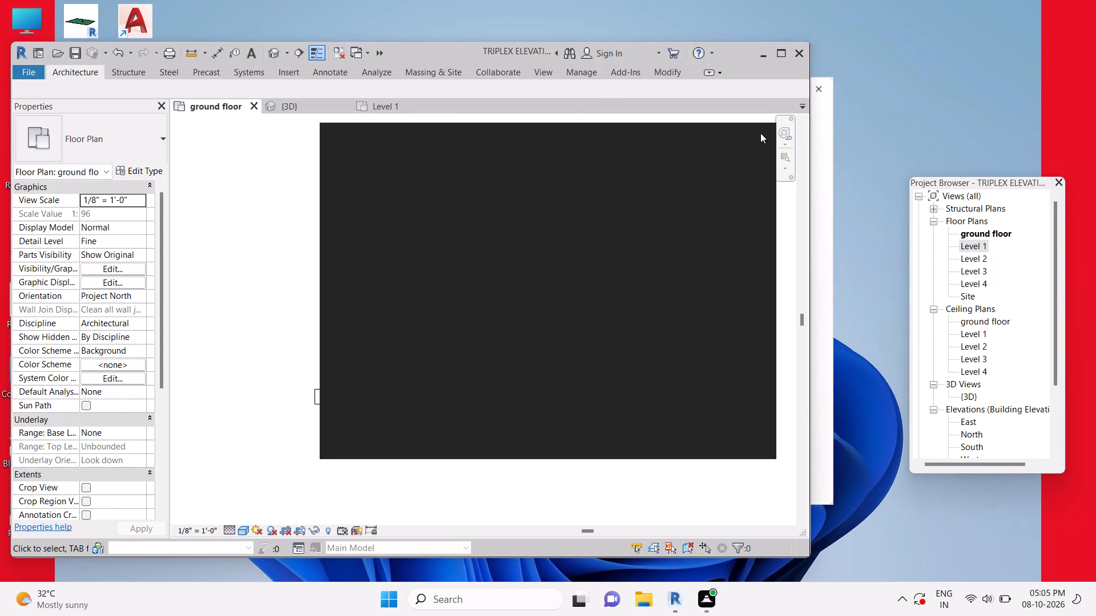
left_click(757, 140)
Examine the ground floor plan, and inspect the wall heights, doors and windows in the 3D view.
scroll(567, 317, "up", 3)
scroll(567, 316, "down", 1)
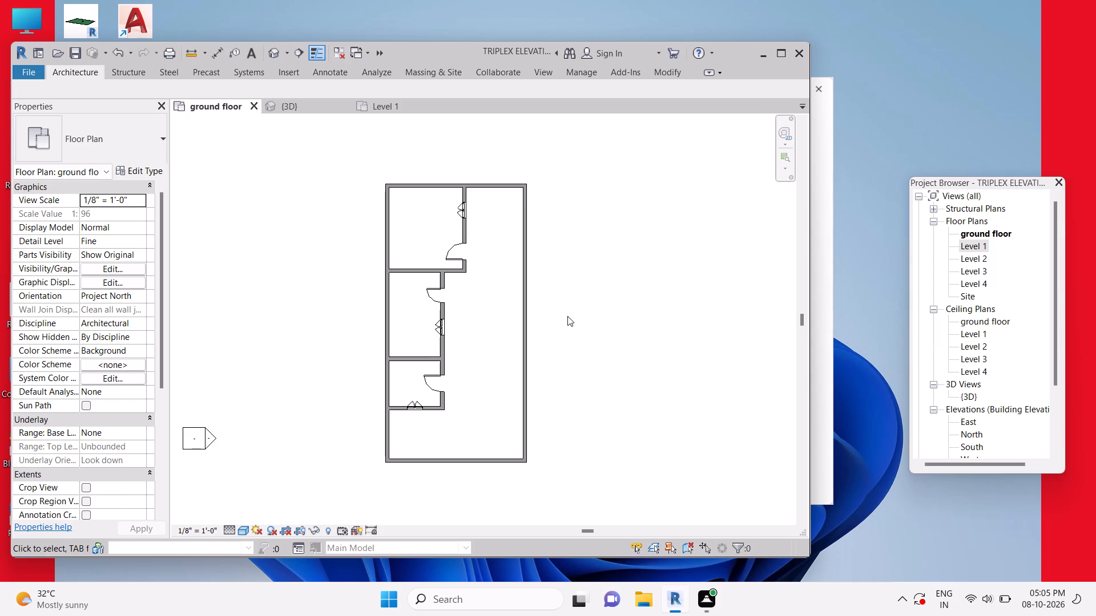
scroll(567, 316, "down", 1)
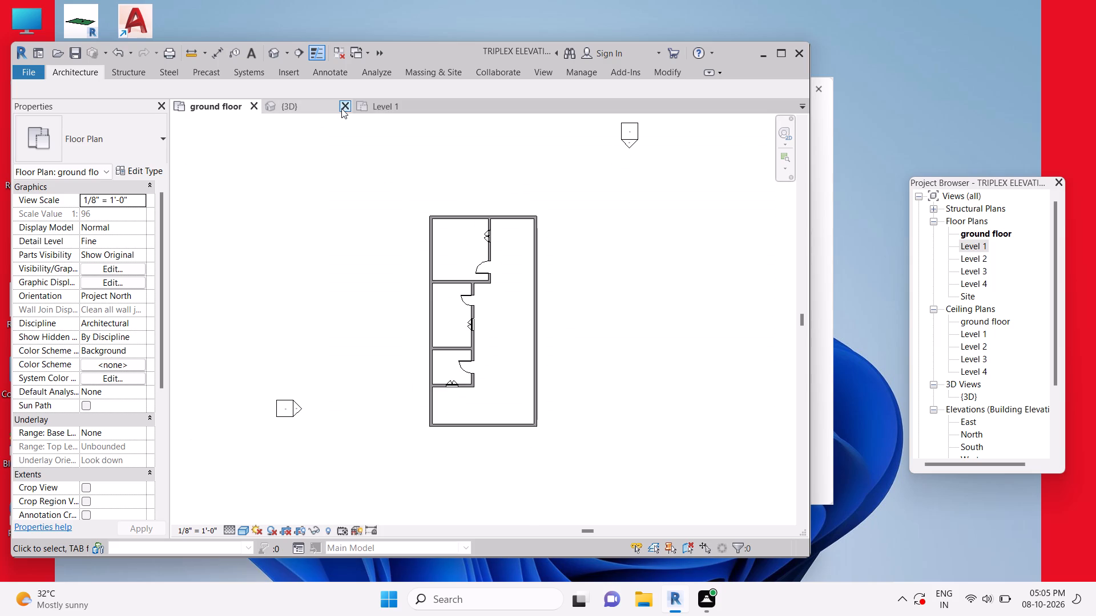
left_click(313, 110)
scroll(453, 334, "up", 2)
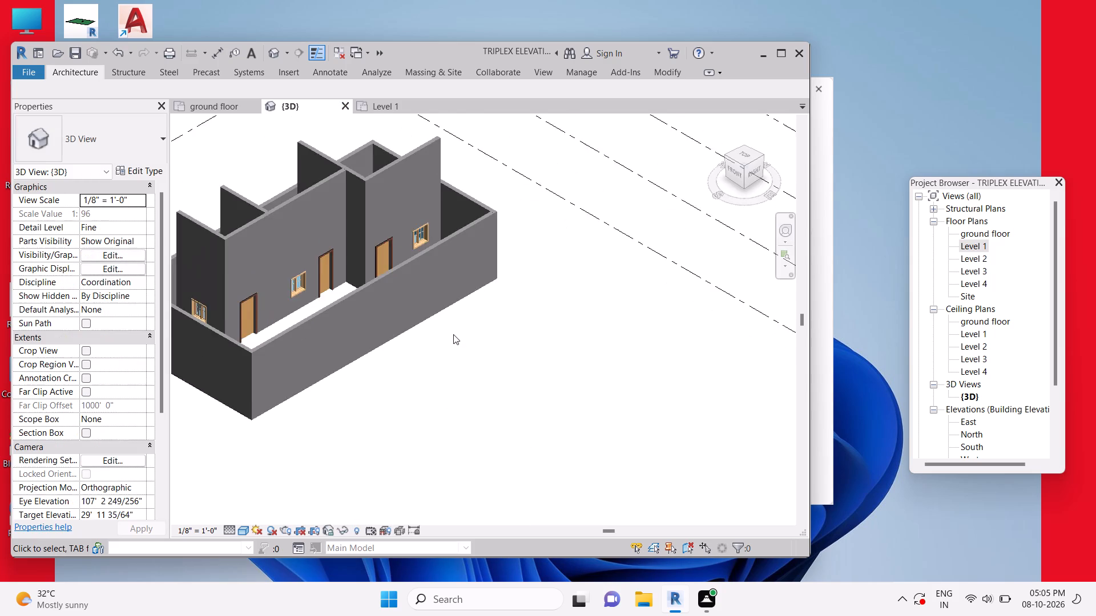
middle_click_drag(308, 162, 371, 228)
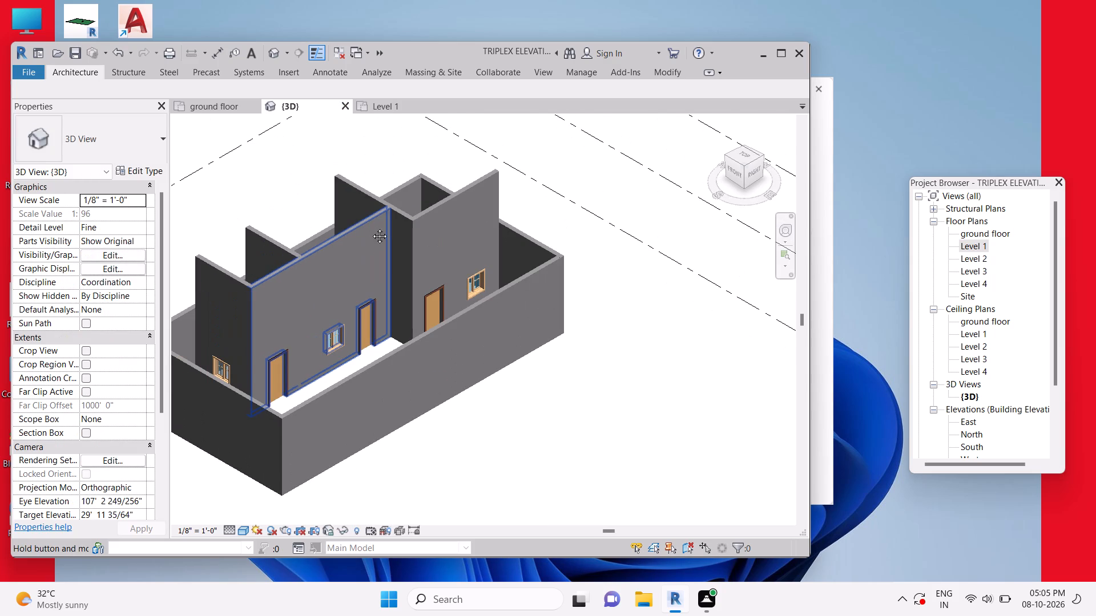
middle_click_drag(371, 228, 375, 227)
scroll(392, 267, "up", 1)
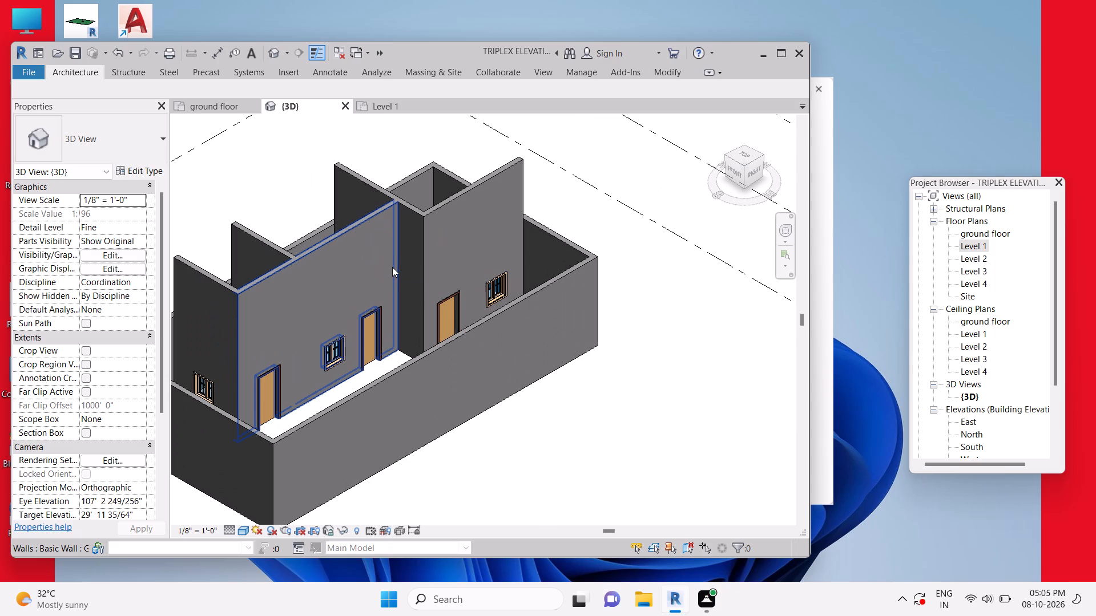
middle_click_drag(244, 298, 319, 286)
scroll(342, 327, "up", 2)
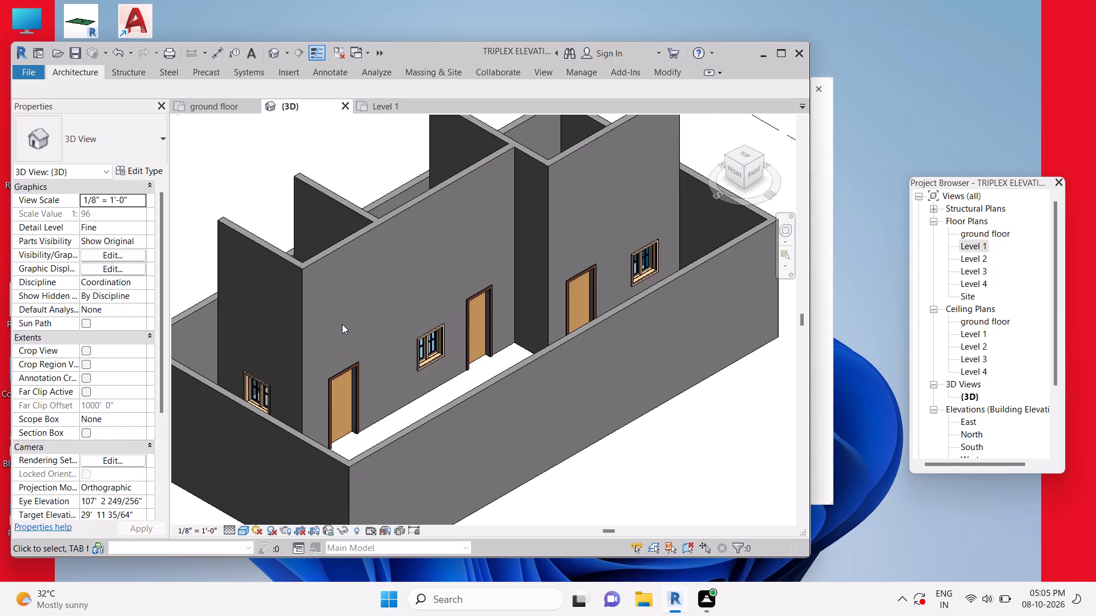
scroll(342, 324, "down", 4)
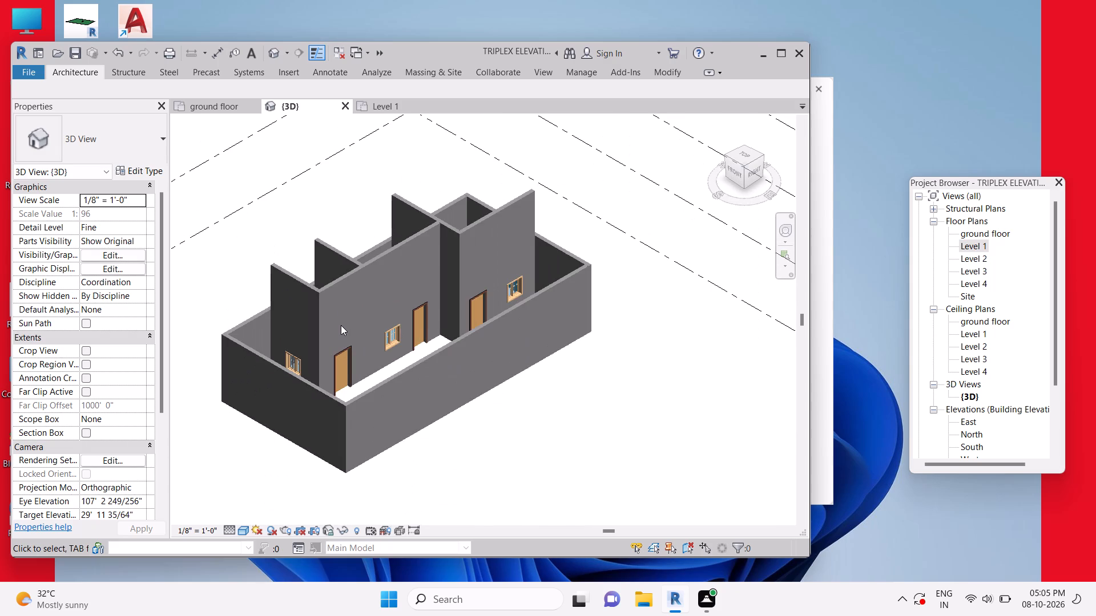
In the ground floor plan, set the top constraint of the west and north exterior walls to Up to level: Level 1.
left_click(216, 107)
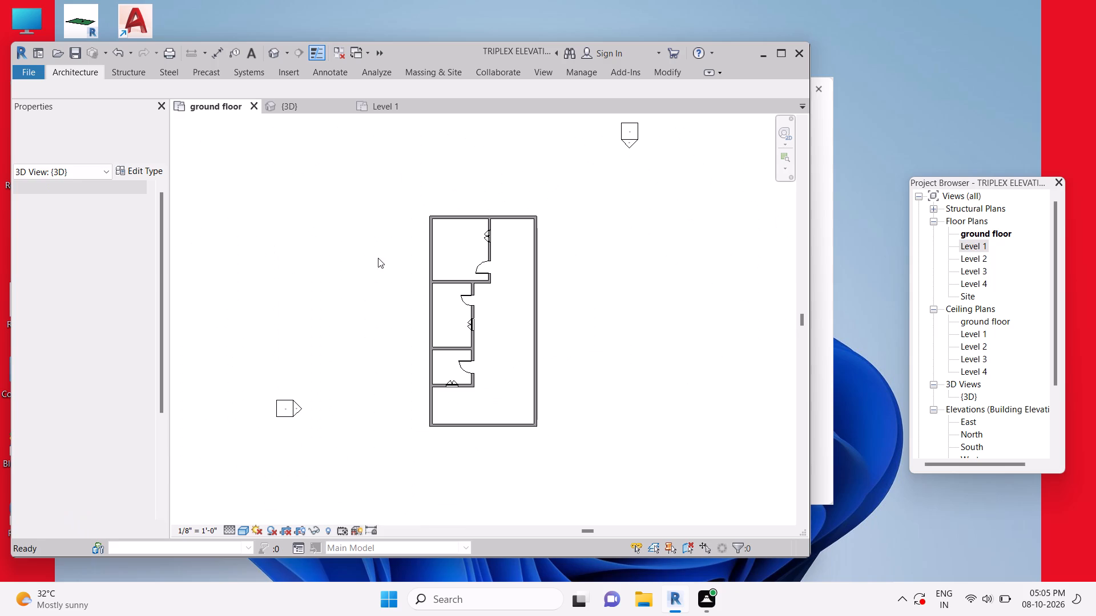
left_click(429, 305)
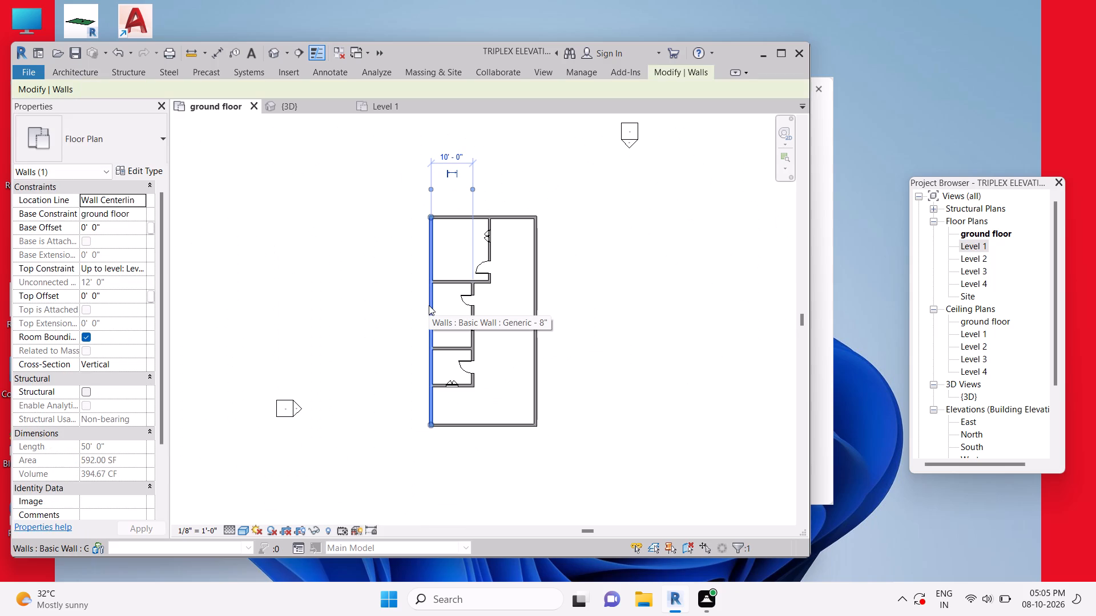
left_click(139, 269)
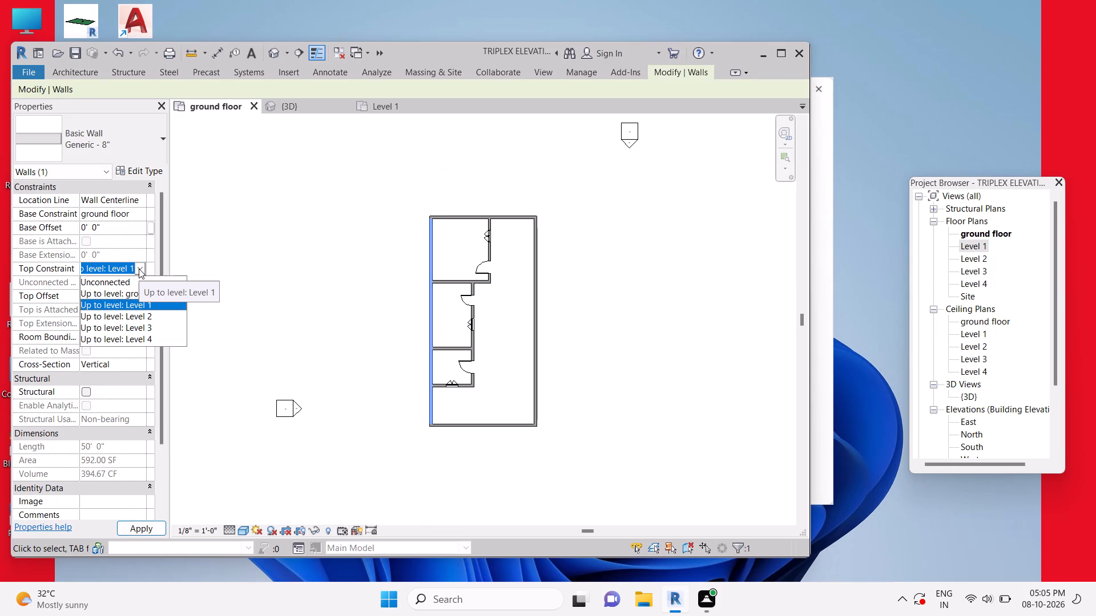
left_click(140, 301)
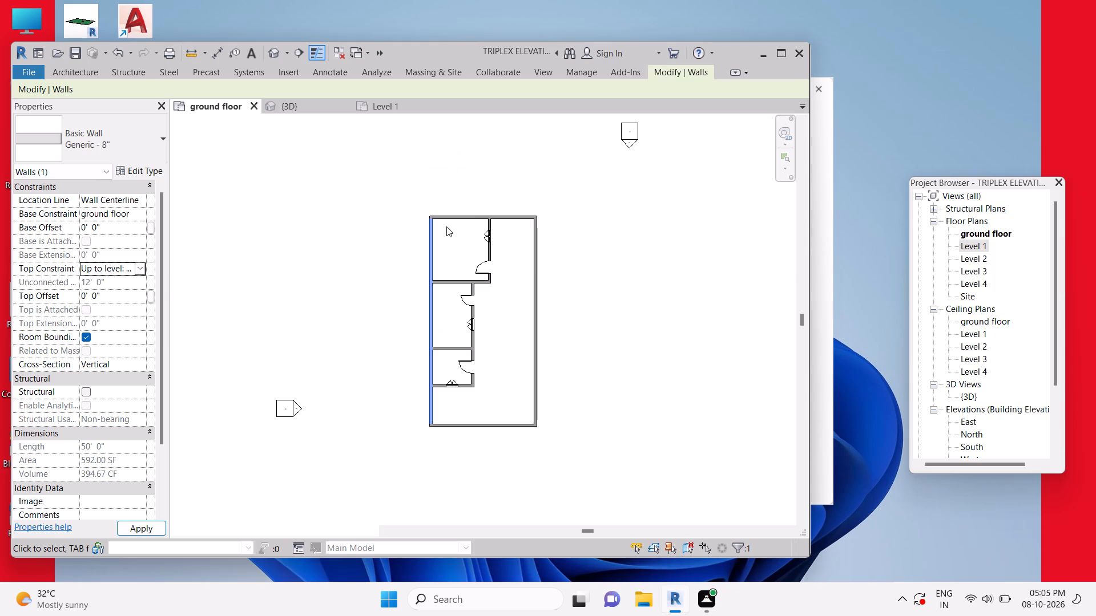
left_click(453, 219)
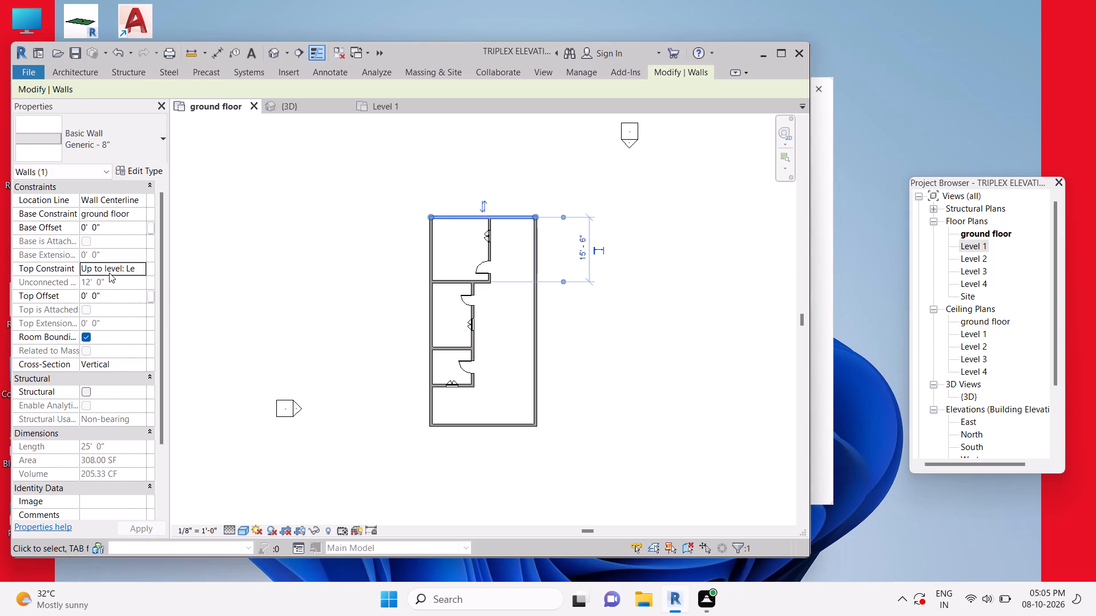
left_click(138, 268)
left_click(139, 303)
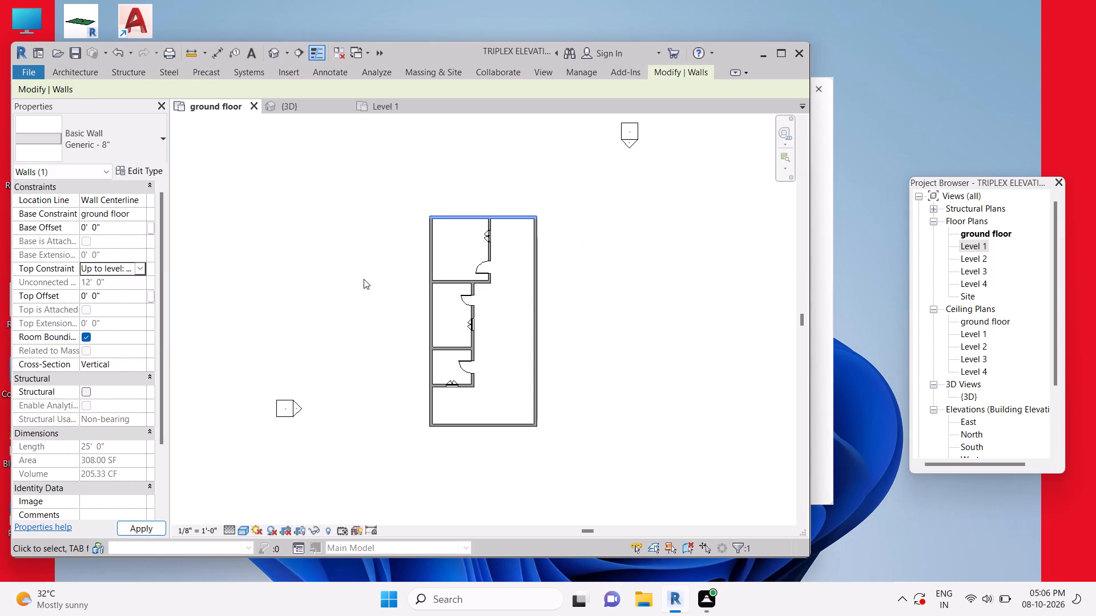
Set the top constraint of the east and south exterior walls to Up to level: Level 1.
left_click(536, 307)
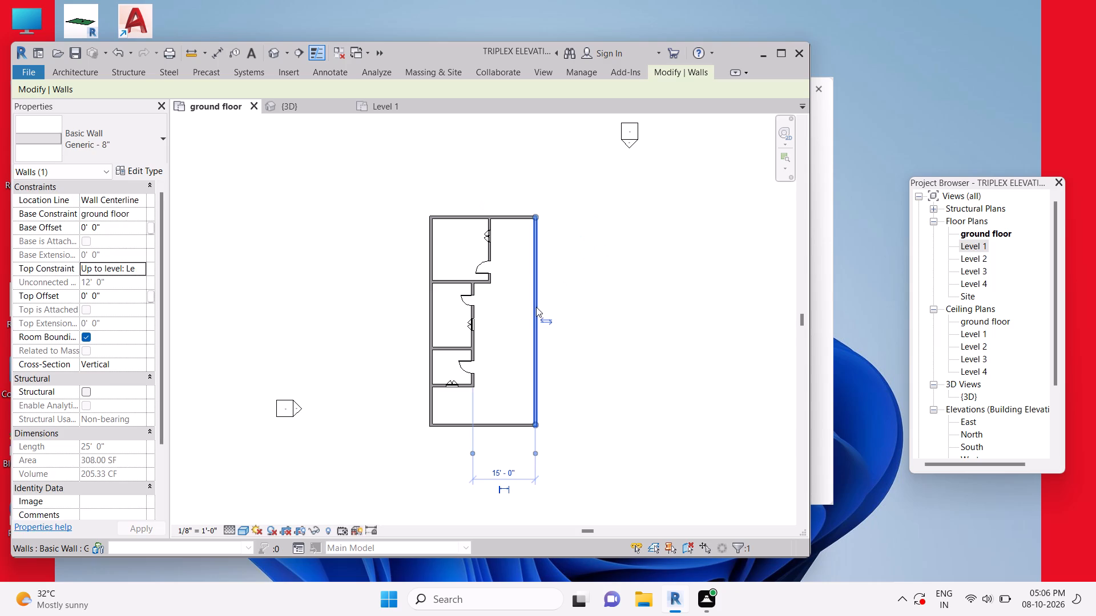
left_click(140, 270)
left_click(144, 302)
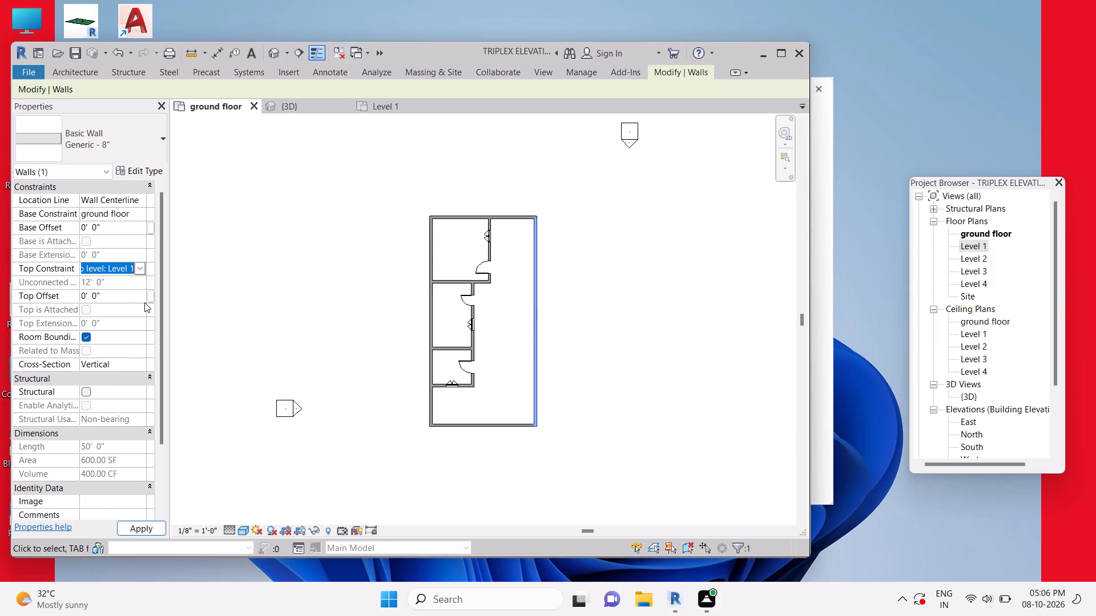
left_click(490, 418)
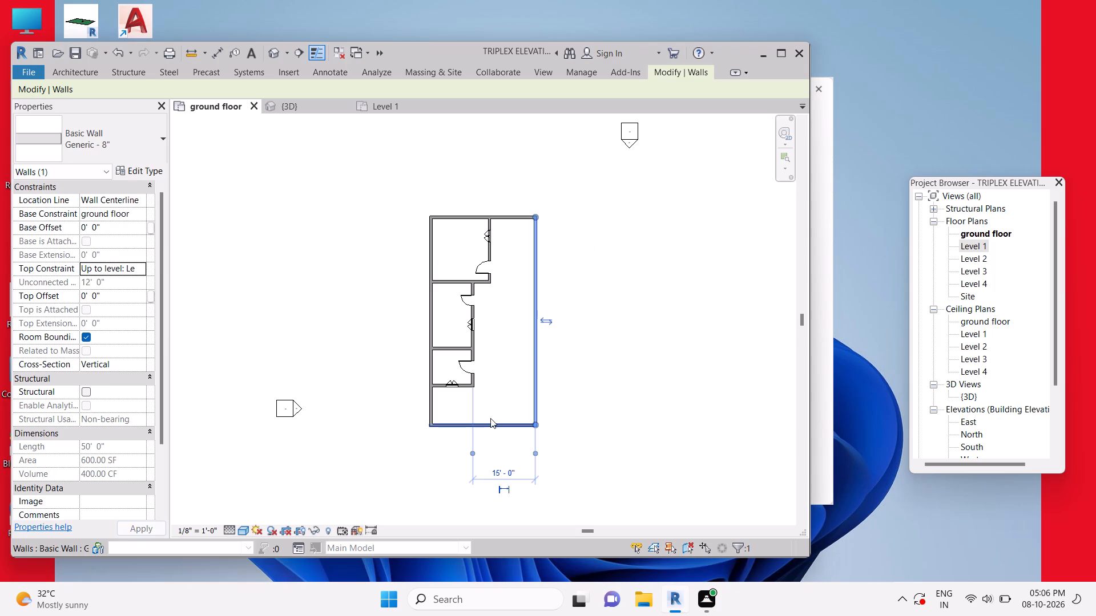
left_click(132, 262)
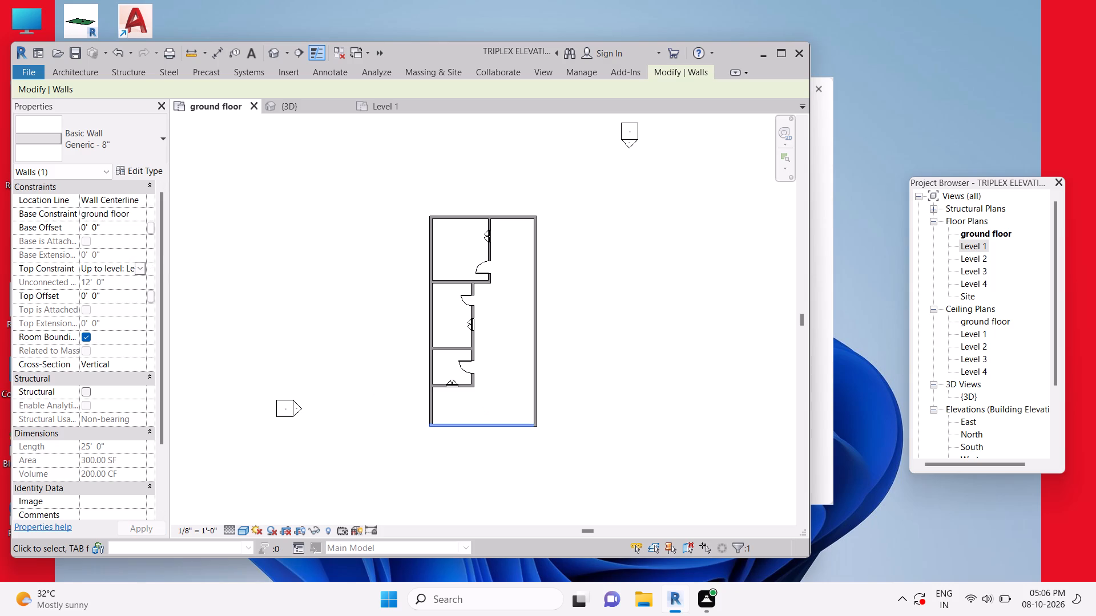
left_click(139, 275)
left_click(139, 269)
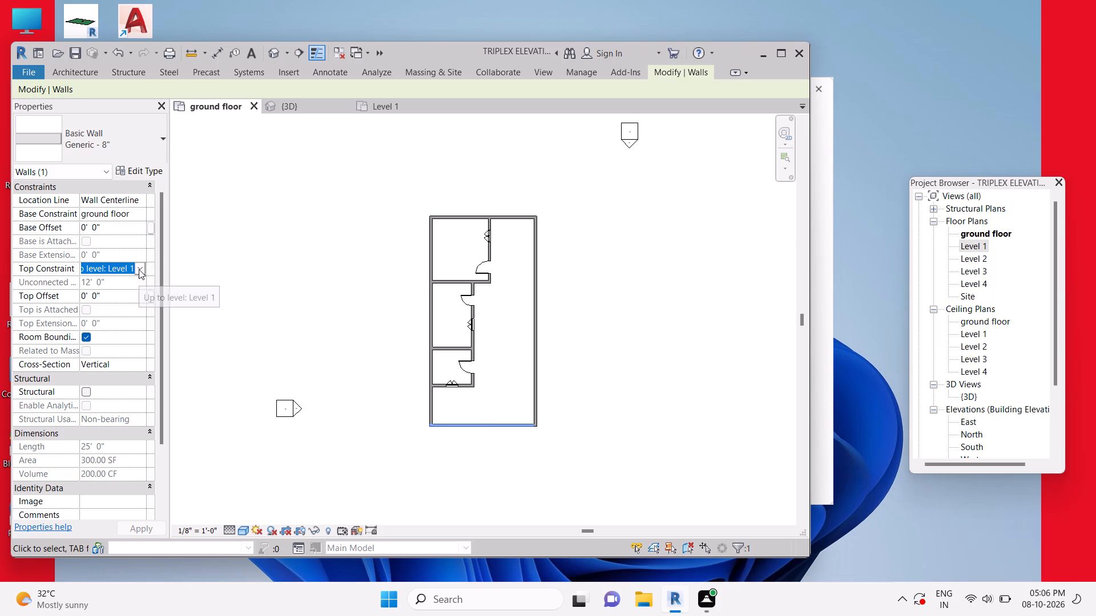
left_click(139, 302)
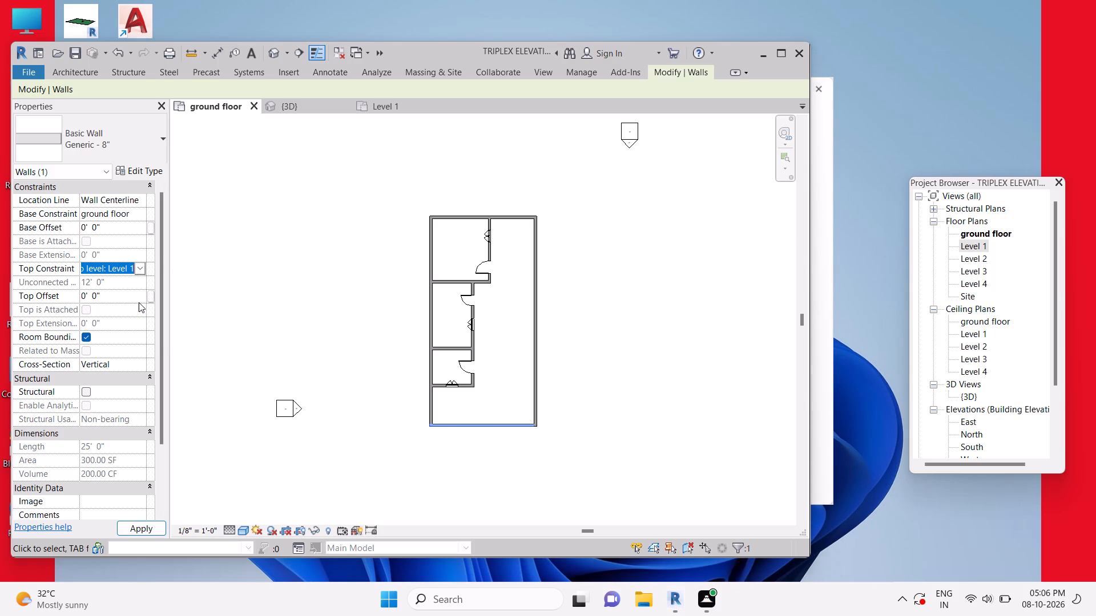
left_click(241, 328)
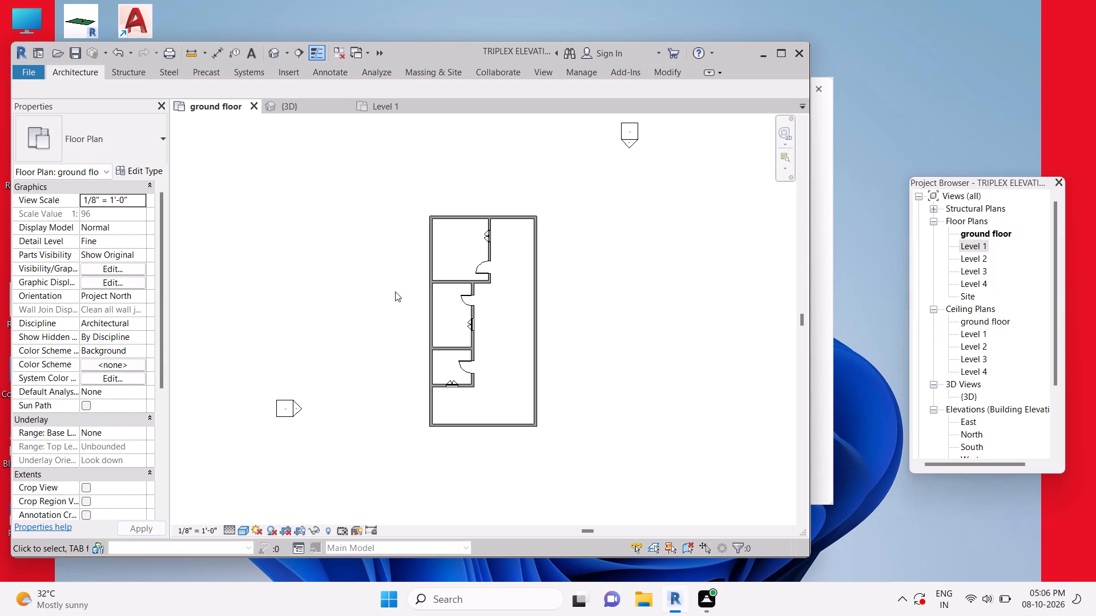
Set the top constraint of the partition between the north and middle rooms to Up to level: Level 1, and check it in 3D.
left_click(446, 283)
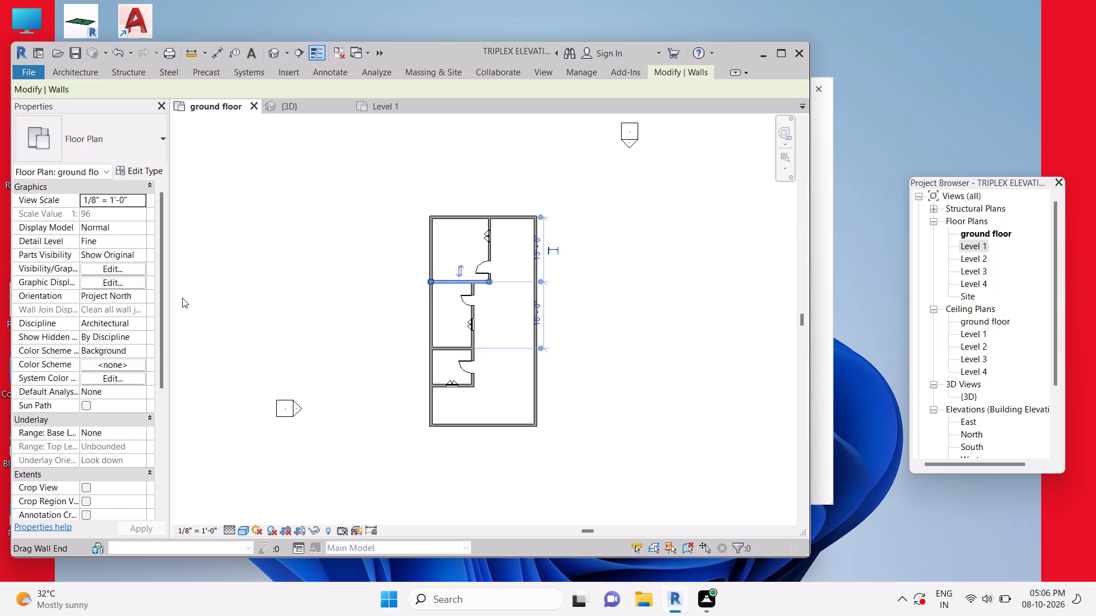
left_click(131, 266)
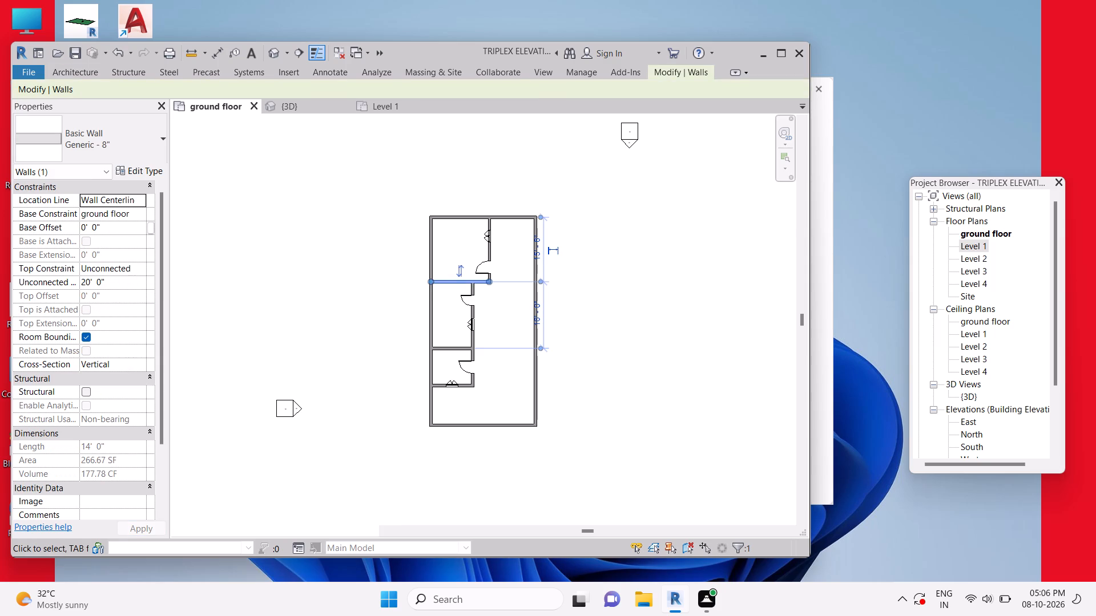
left_click(138, 270)
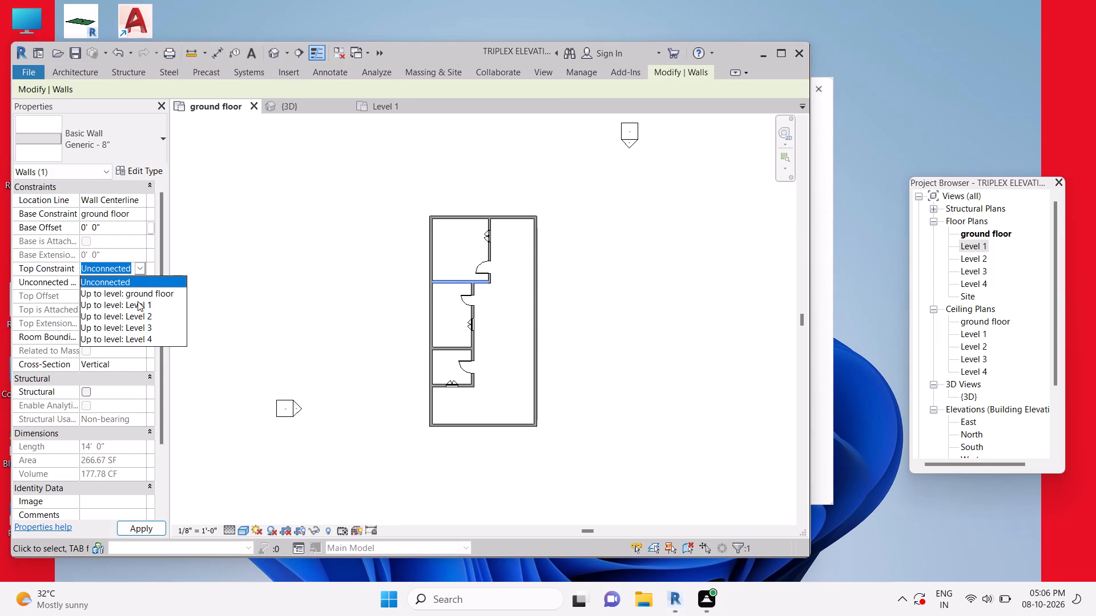
left_click(138, 302)
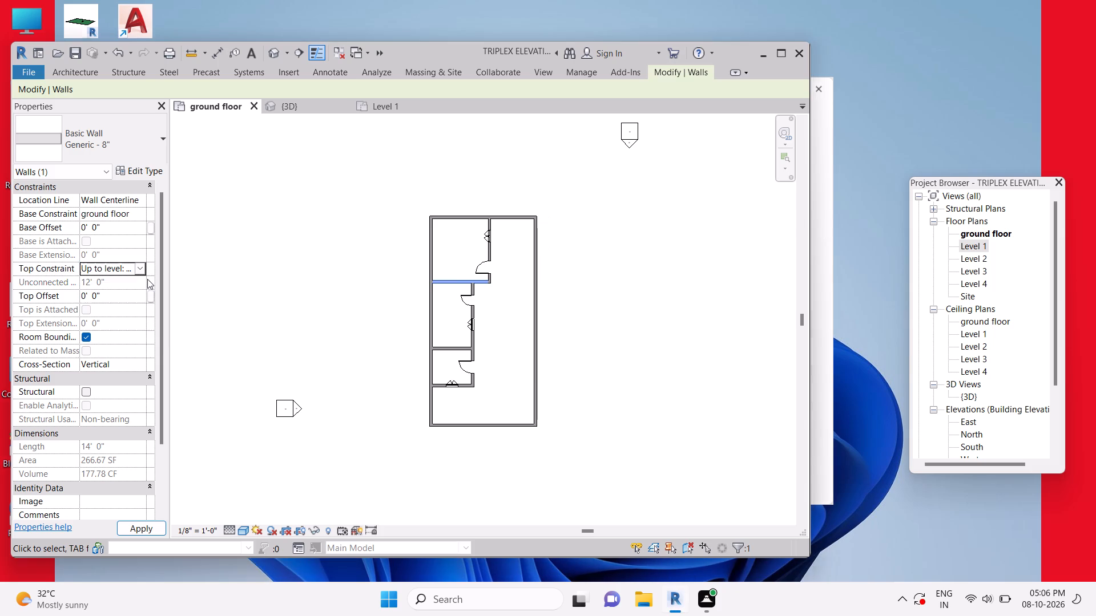
left_click(142, 271)
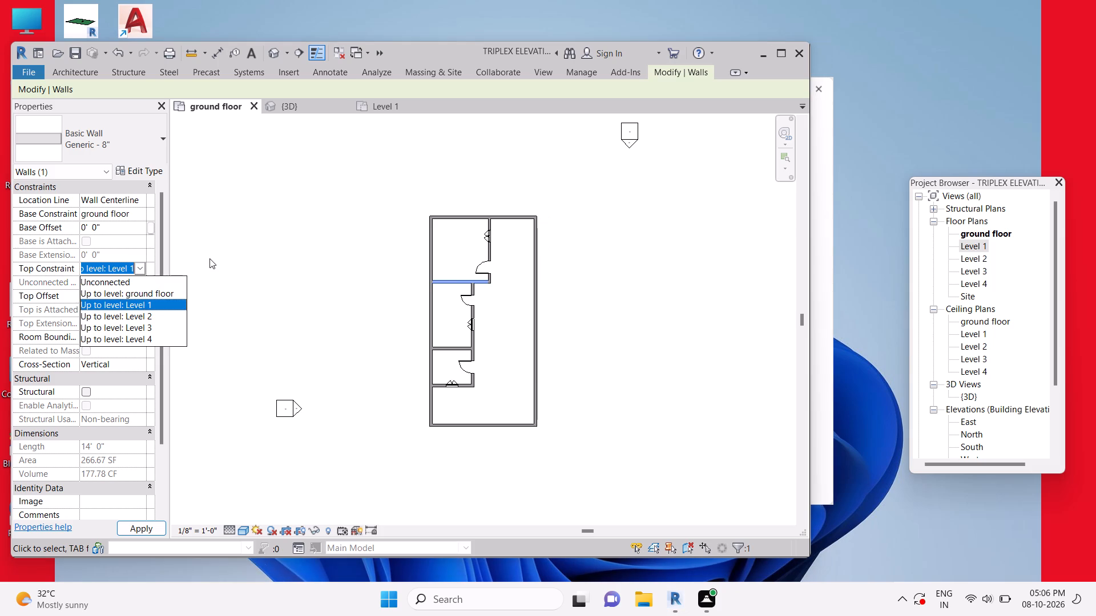
left_click(249, 253)
left_click(289, 105)
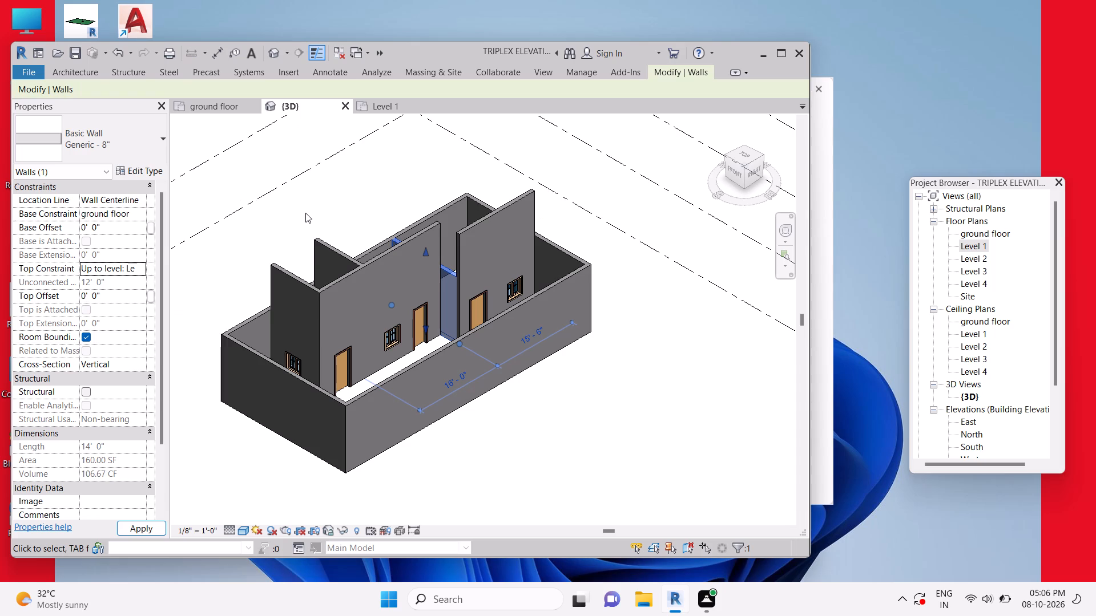
scroll(282, 182, "down", 2)
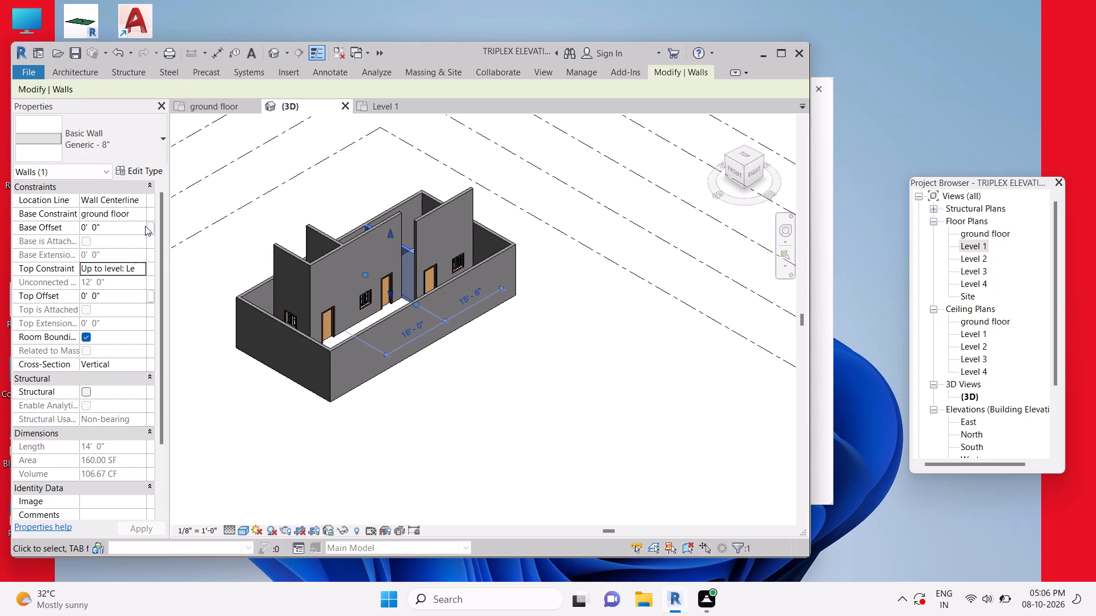
left_click(200, 106)
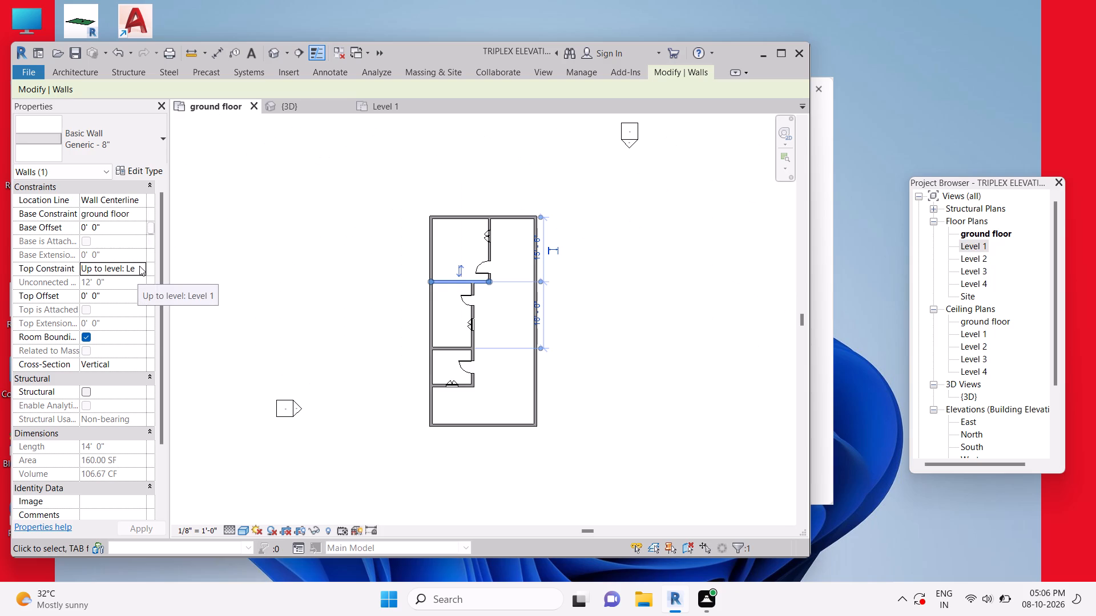
left_click(139, 266)
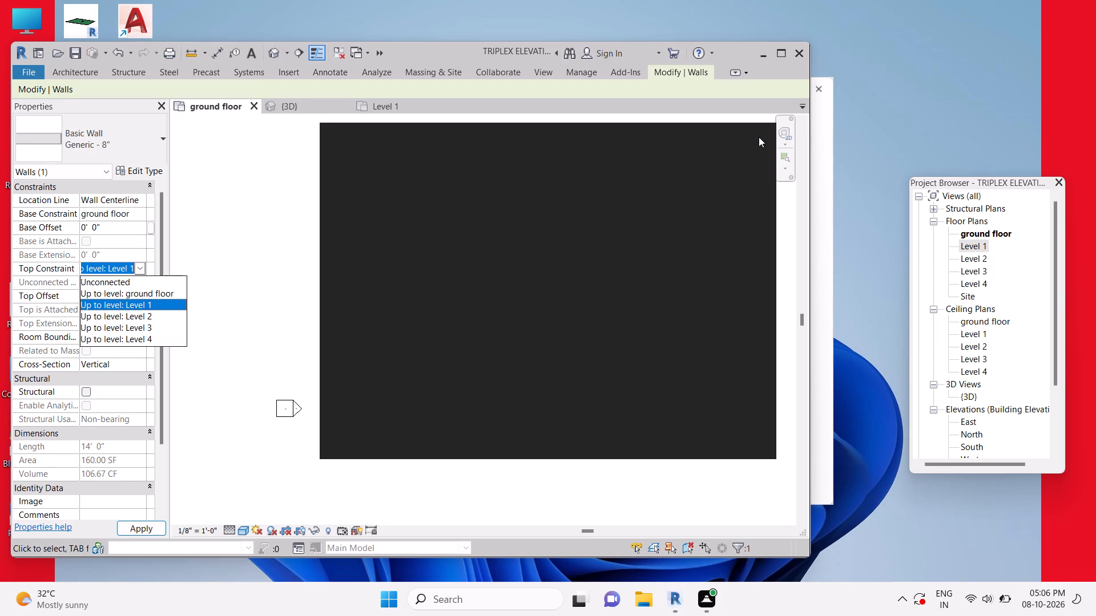
Dismiss the Autodesk notification card covering the plan and clear the wall selection.
left_click(759, 137)
left_click(759, 136)
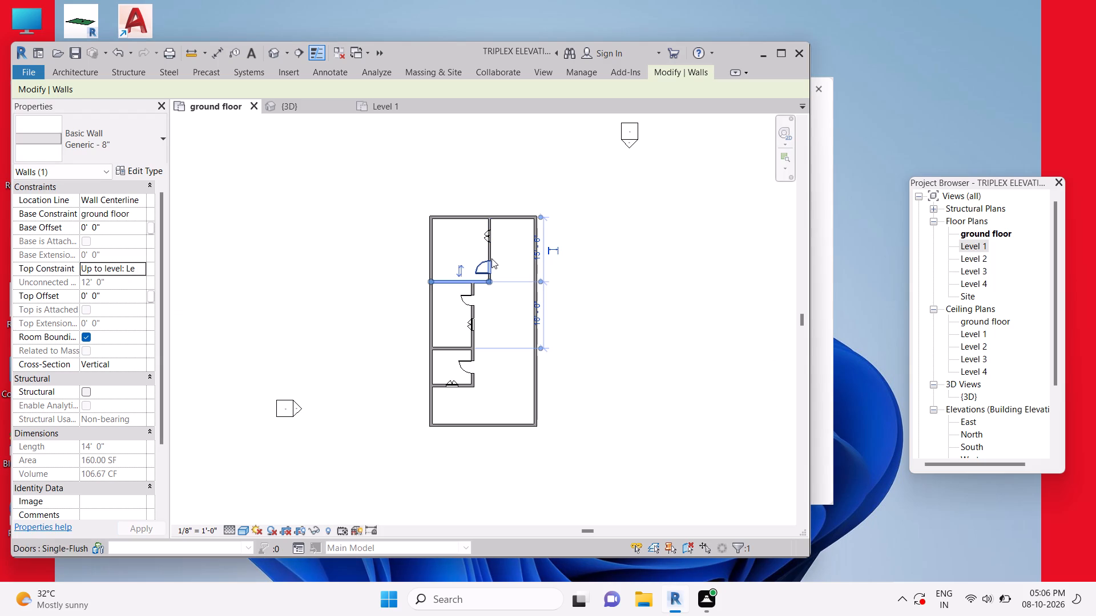
left_click(357, 278)
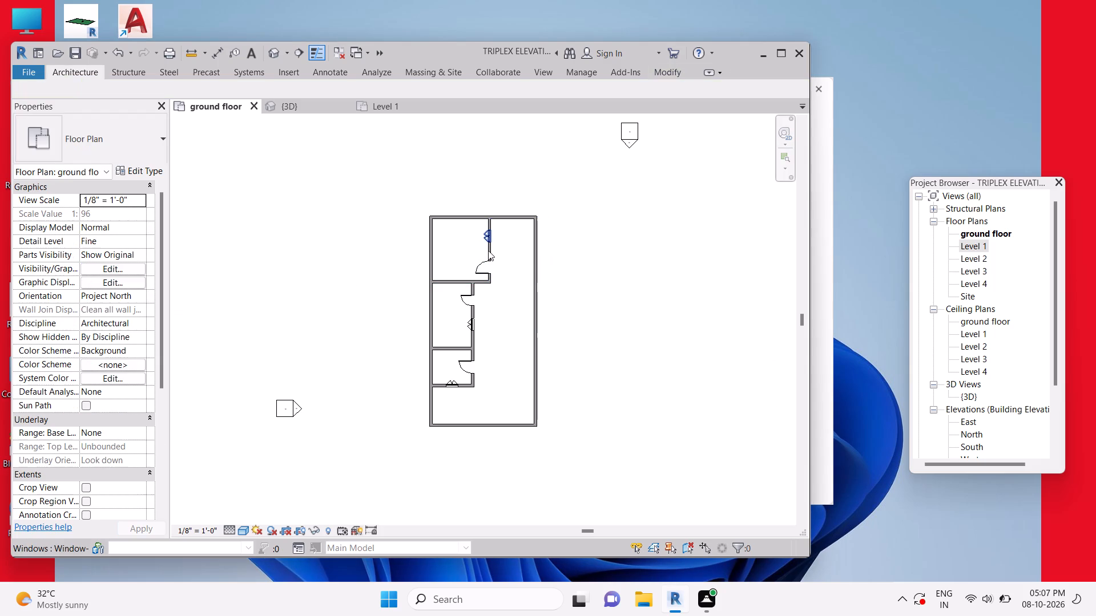
Set the top constraint of the north room's east wall to Up to level: Level 1.
left_click(488, 250)
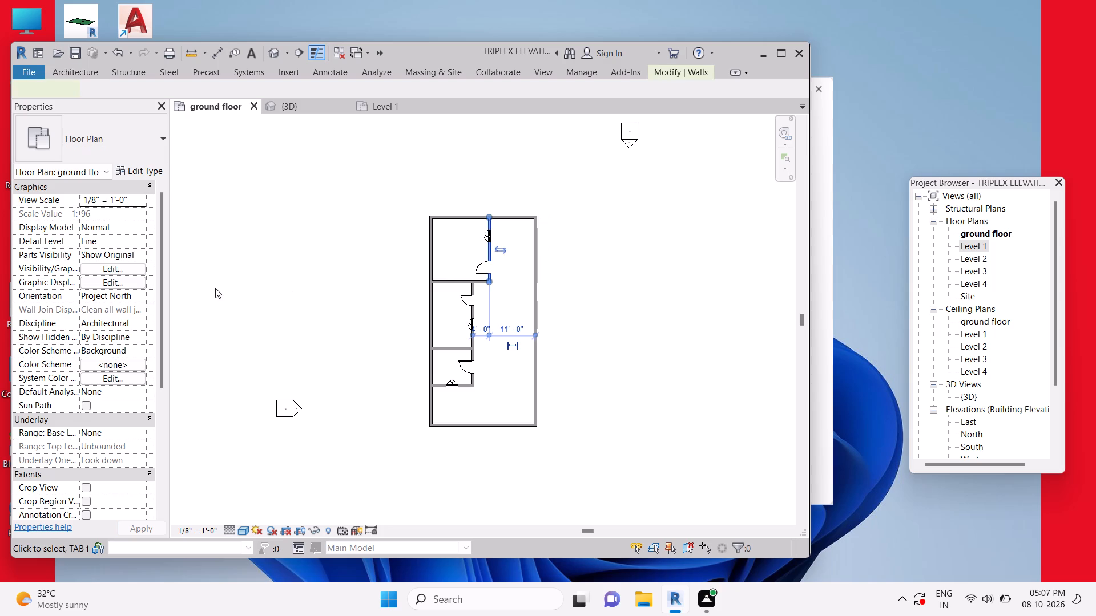
left_click(122, 267)
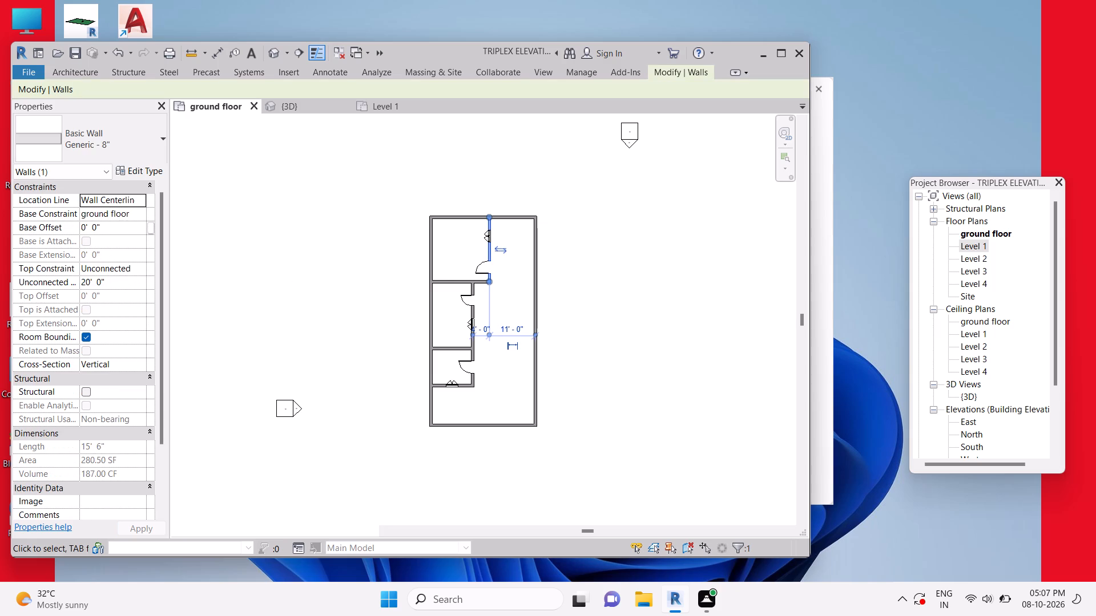
left_click(143, 266)
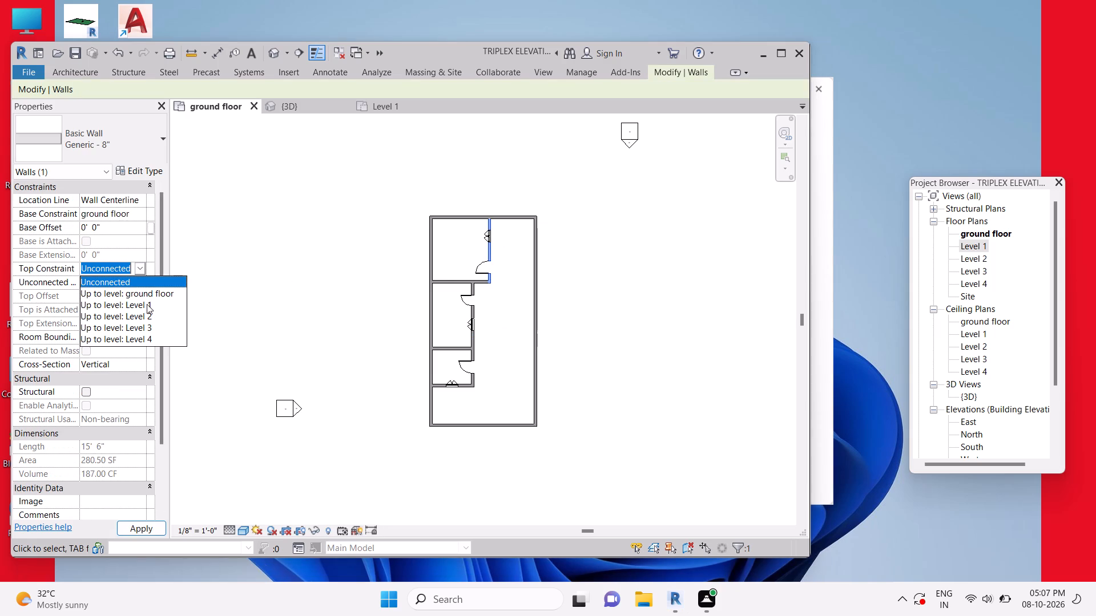
left_click(147, 304)
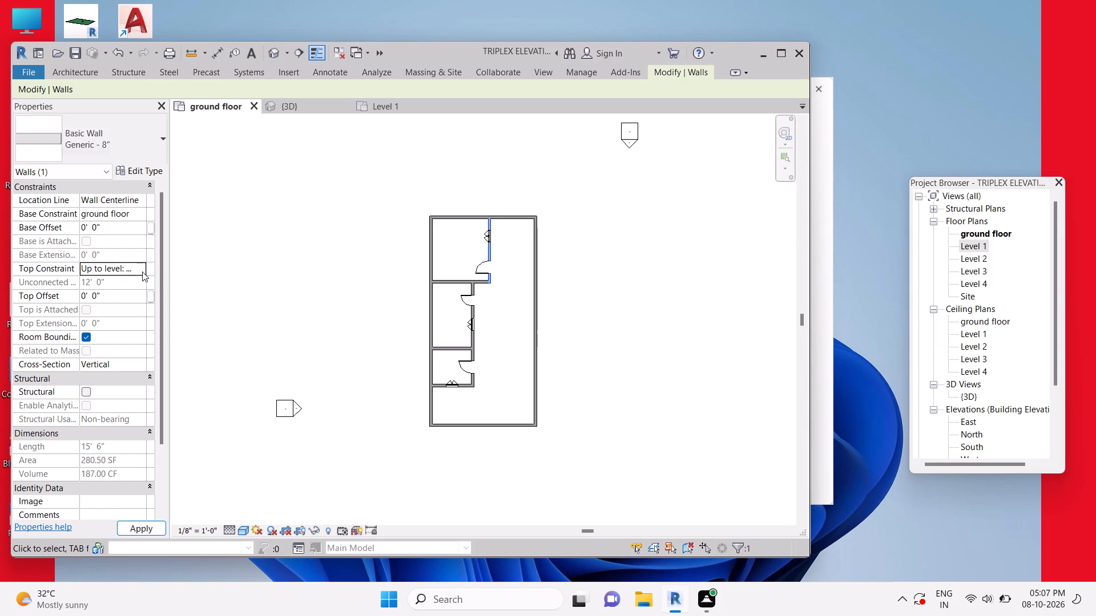
left_click(142, 271)
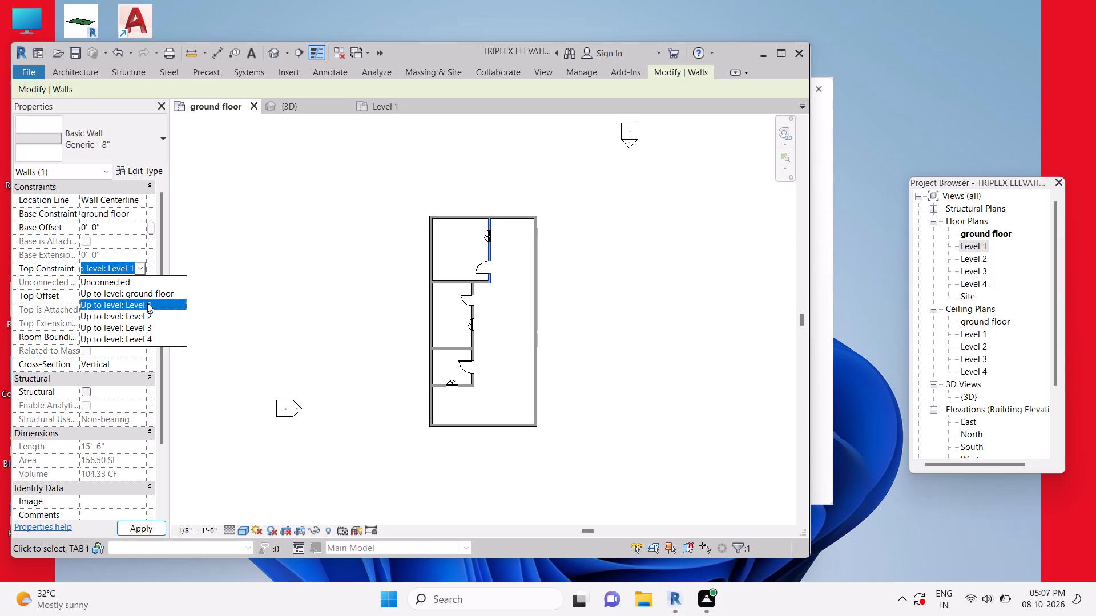
left_click(309, 311)
left_click(475, 322)
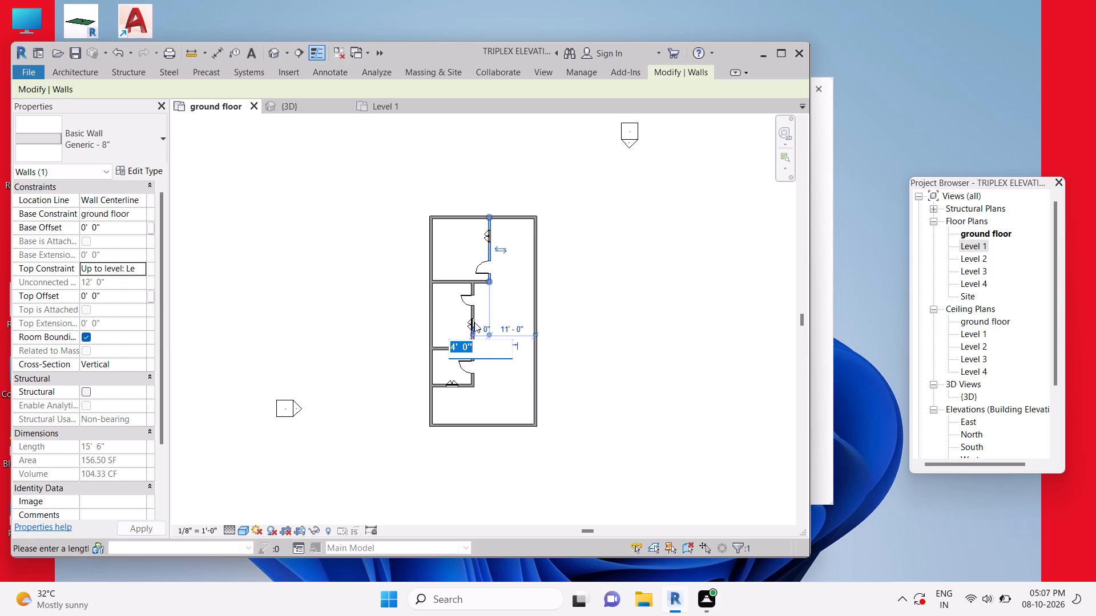
left_click(344, 312)
left_click(297, 270)
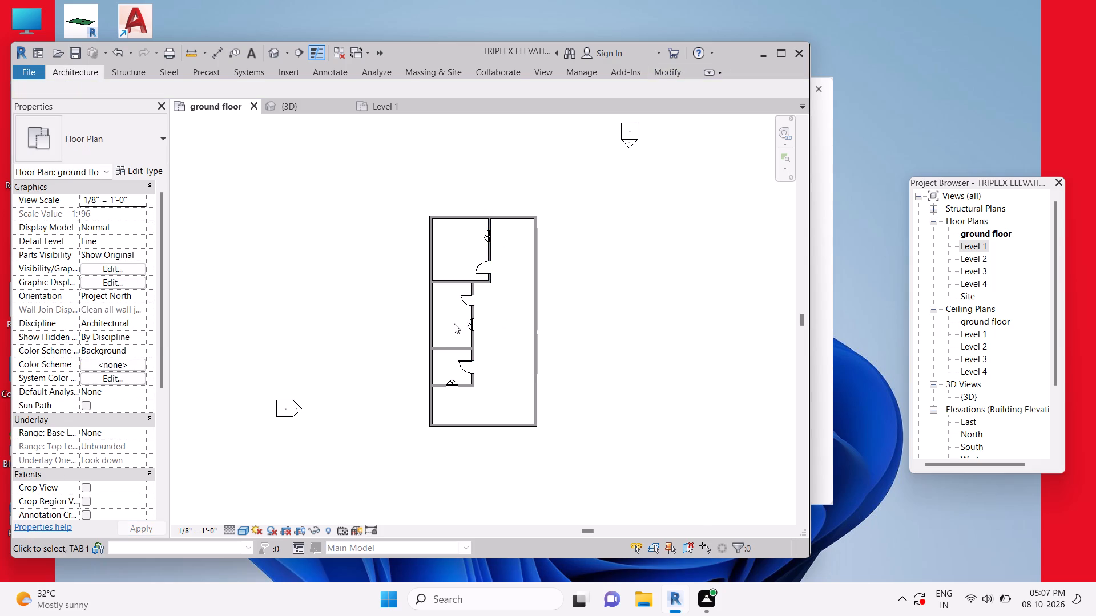
Set the top constraint of the partition between the middle room and the small south room to Up to level: Level 1.
left_click(449, 352)
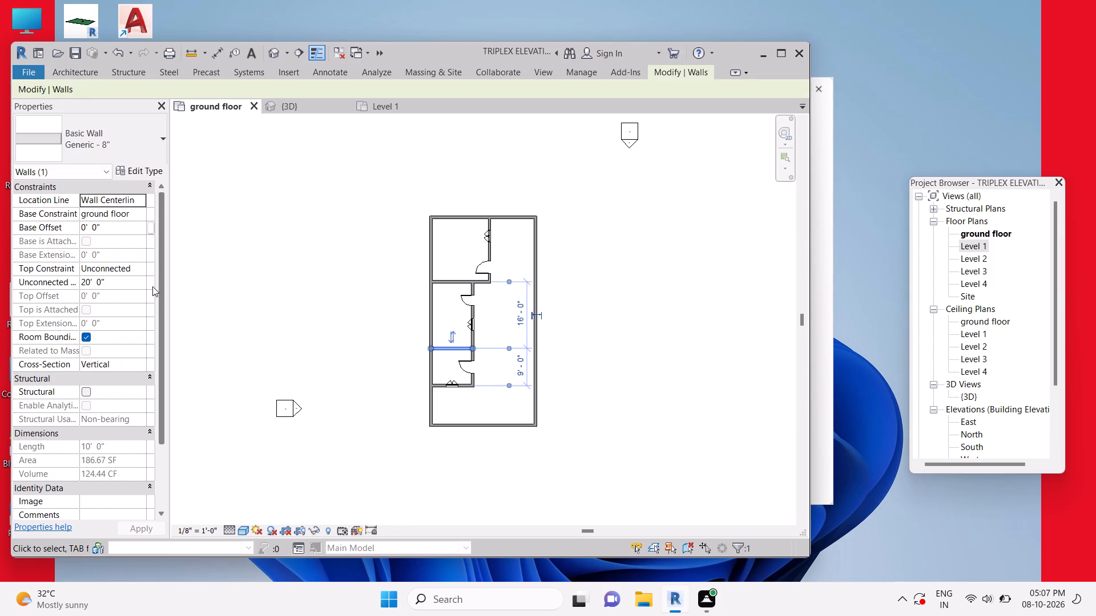
left_click(131, 273)
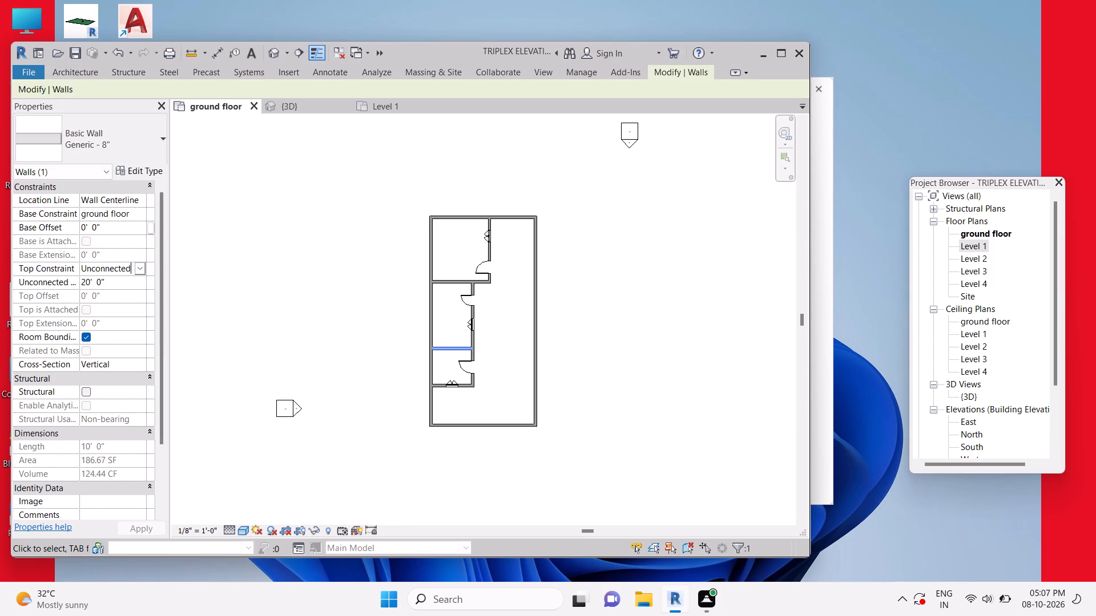
left_click(141, 265)
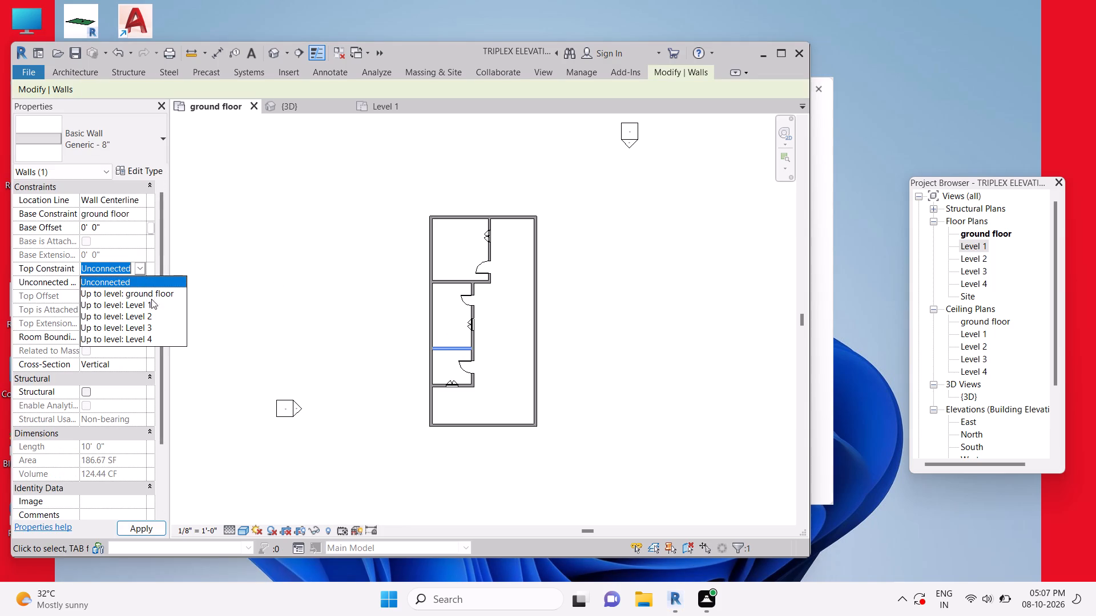
left_click(151, 299)
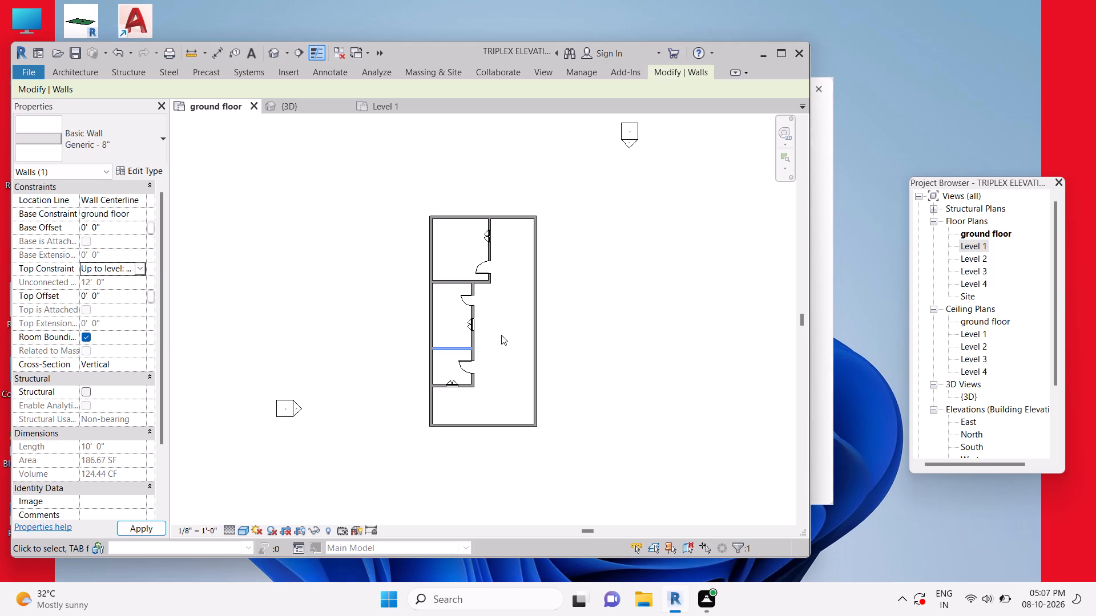
left_click(312, 312)
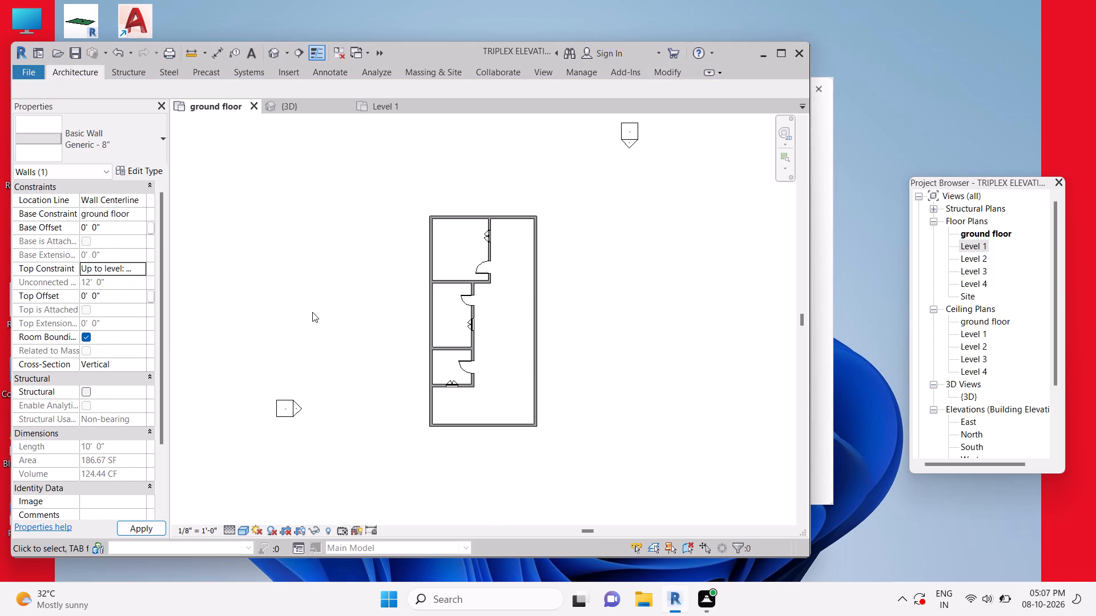
Set the top constraint of the long wall east of the middle and small south rooms to Up to level: Level 1, dismissing the notification card.
left_click(474, 342)
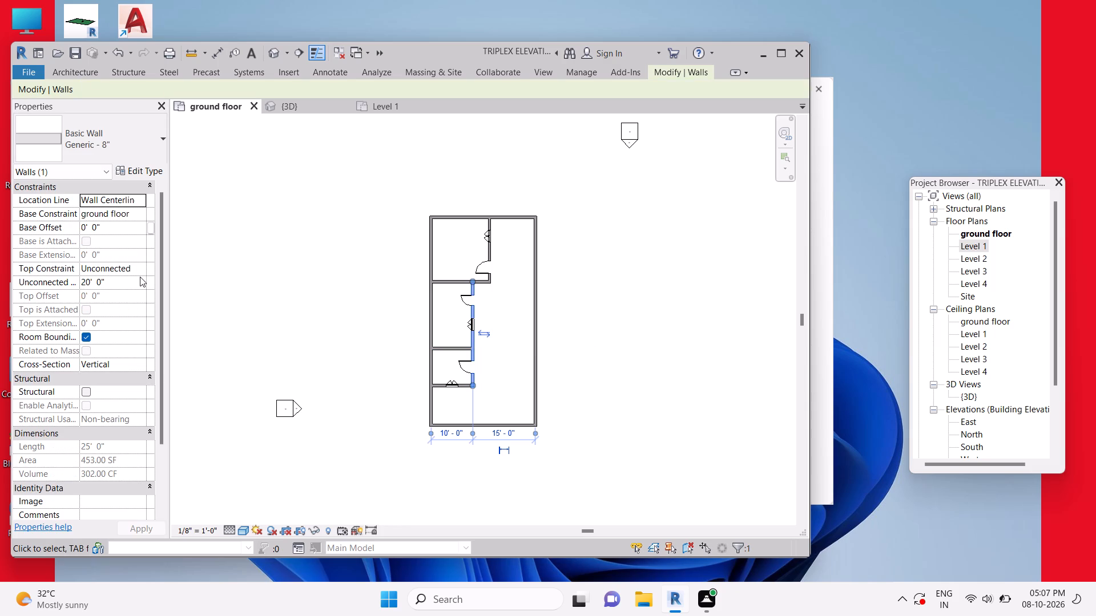
left_click(128, 266)
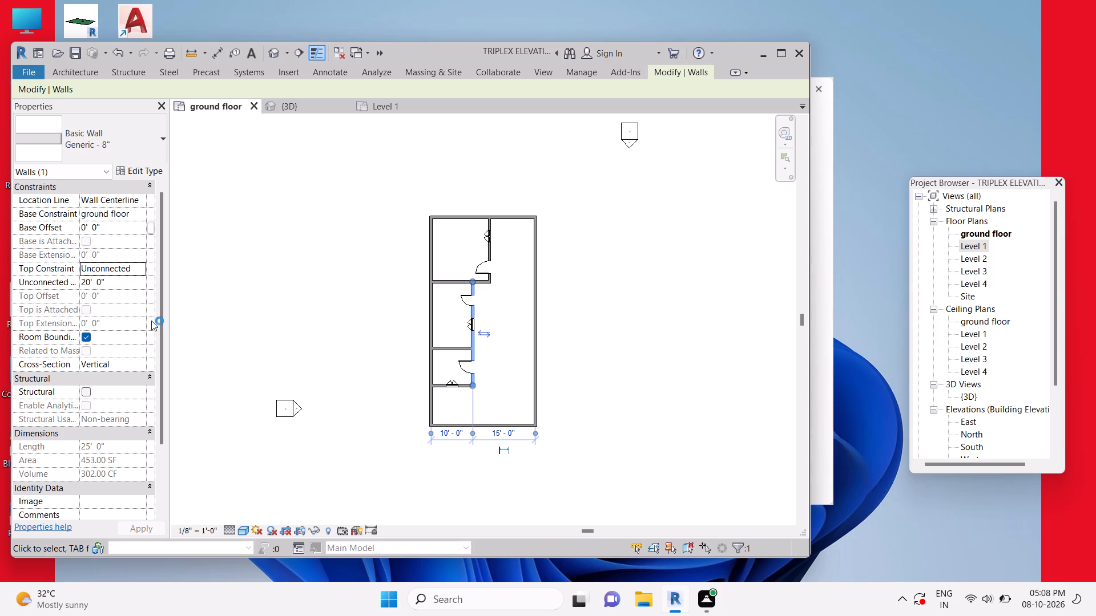
scroll(151, 321, "down", 1)
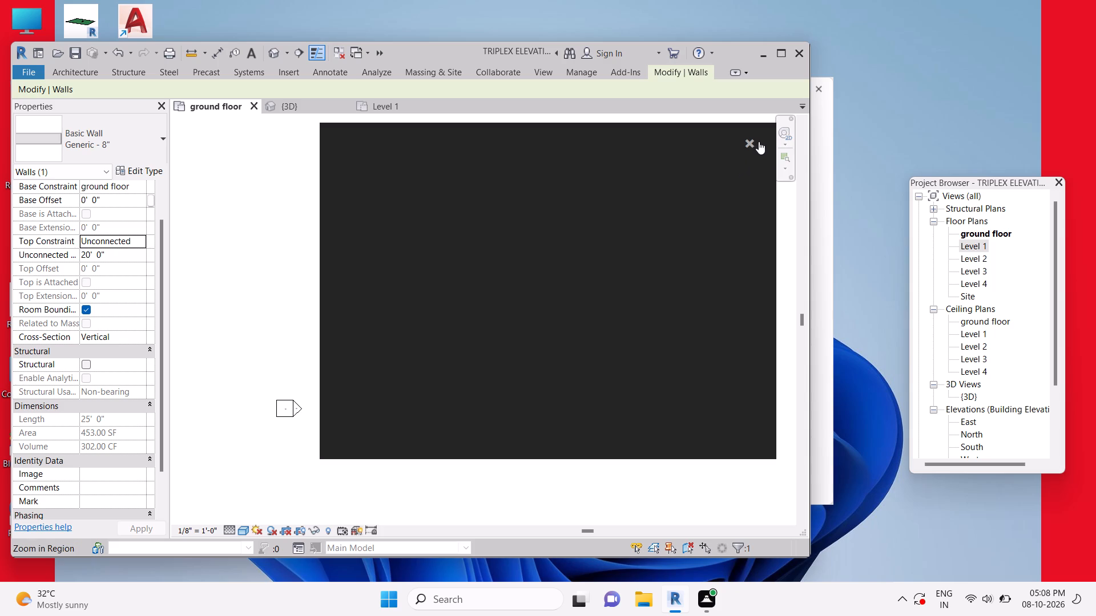
left_click(753, 149)
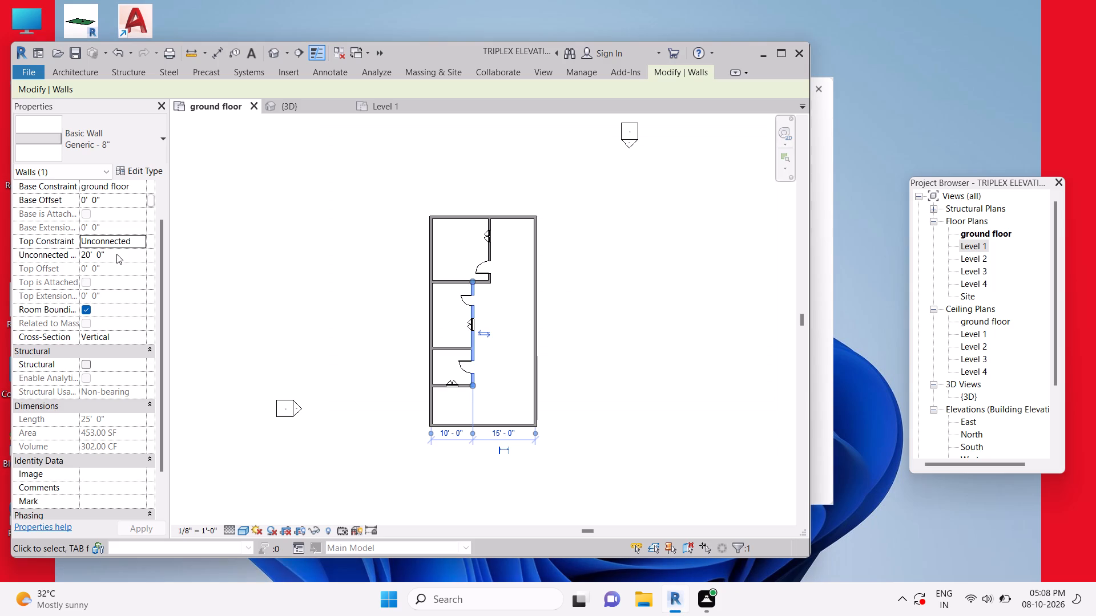
left_click(139, 244)
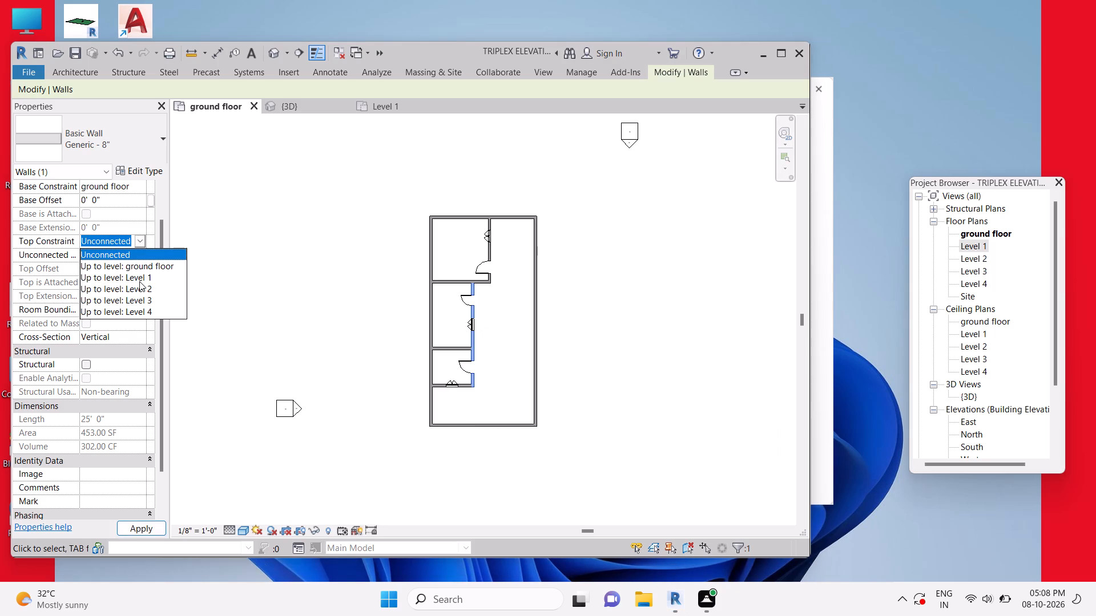
left_click(142, 273)
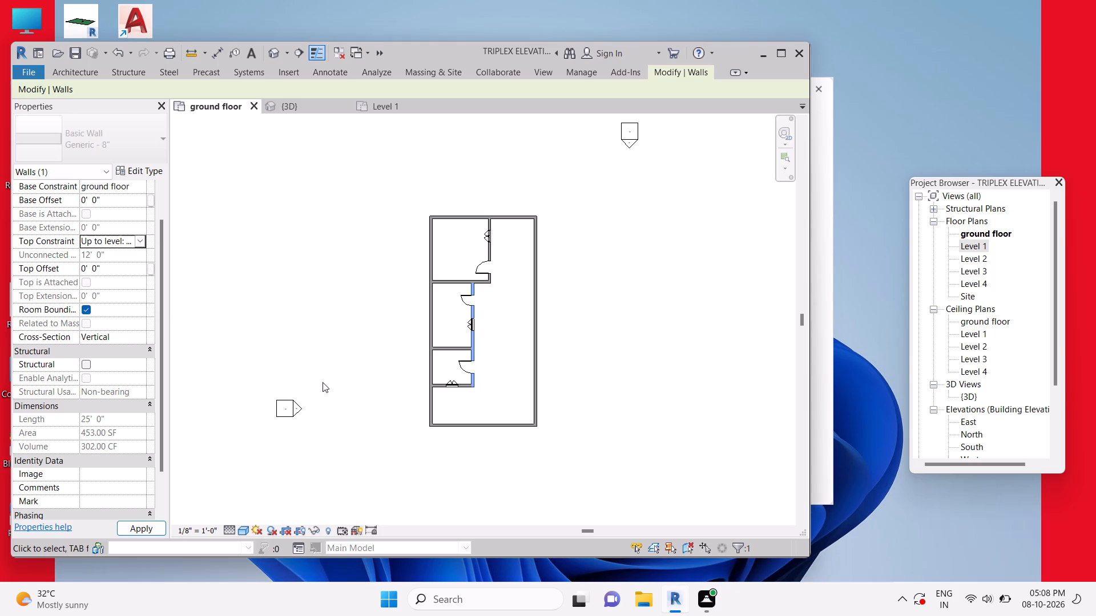
Reapply Up to level: Level 1 to the small south room's north partition, and set its south wall's top constraint to the same level.
left_click(452, 348)
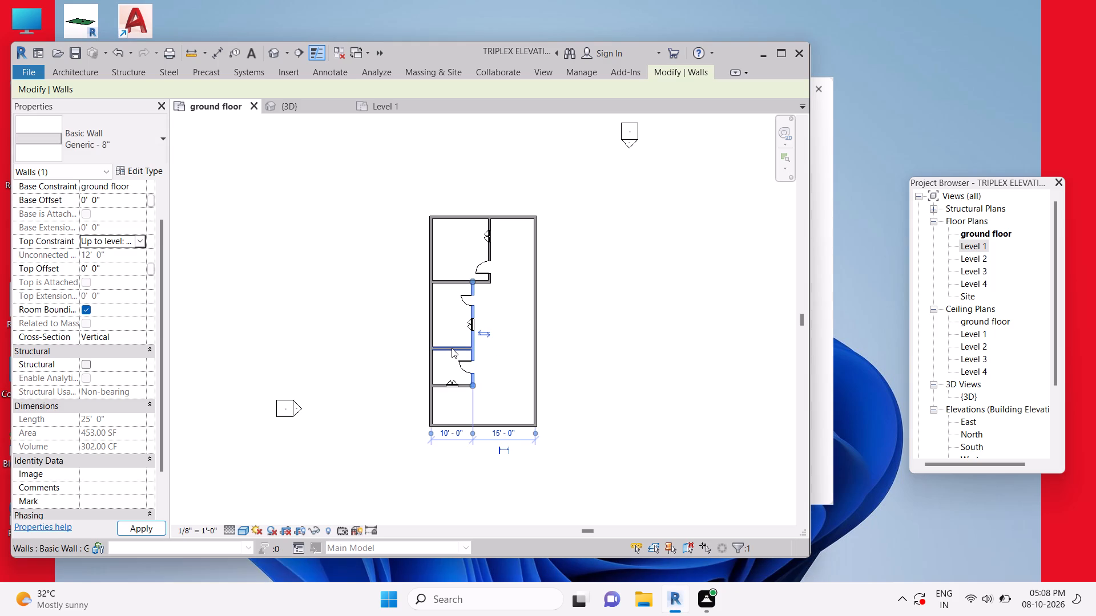
left_click(138, 234)
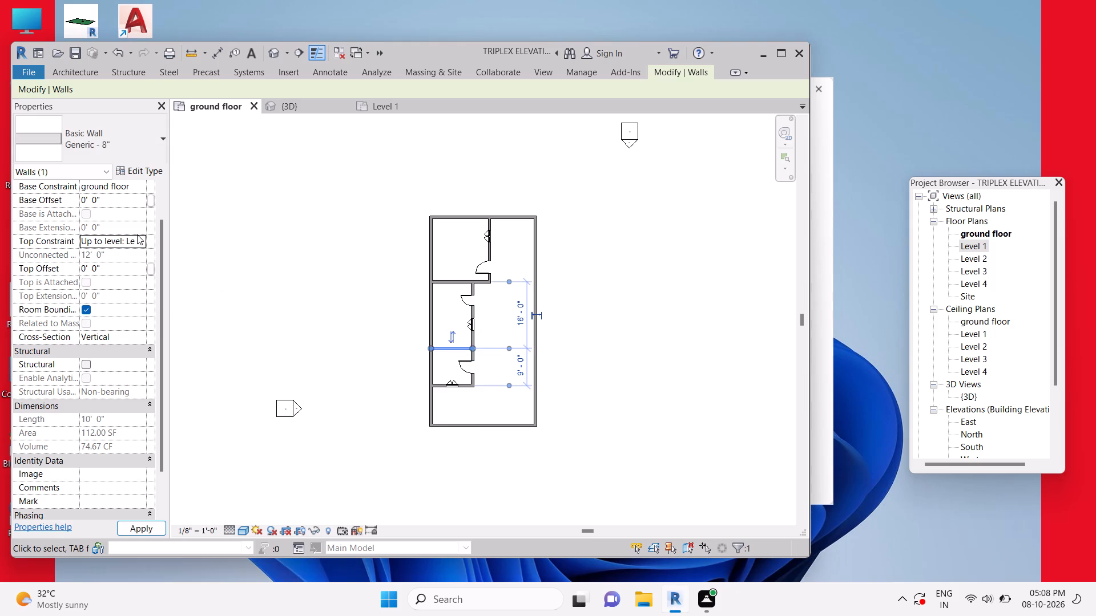
left_click(138, 237)
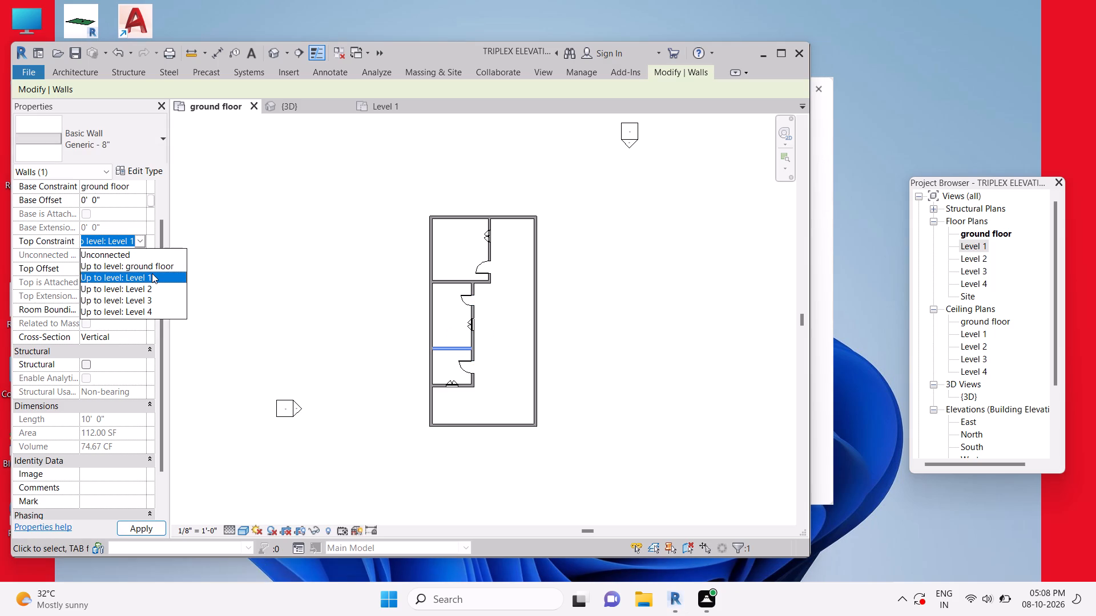
left_click(152, 273)
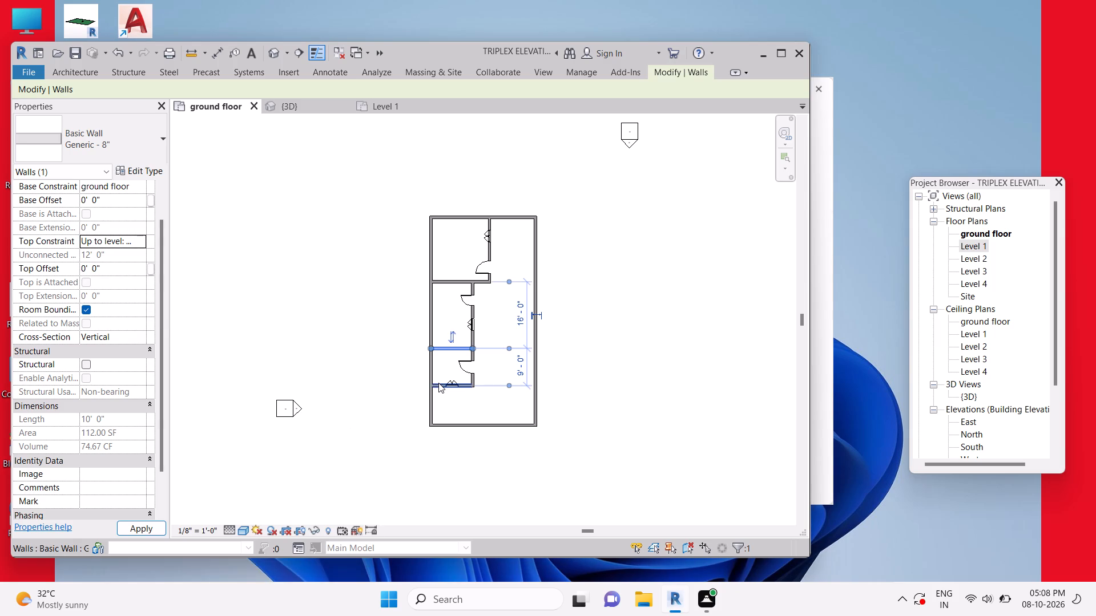
left_click(438, 383)
left_click(438, 387)
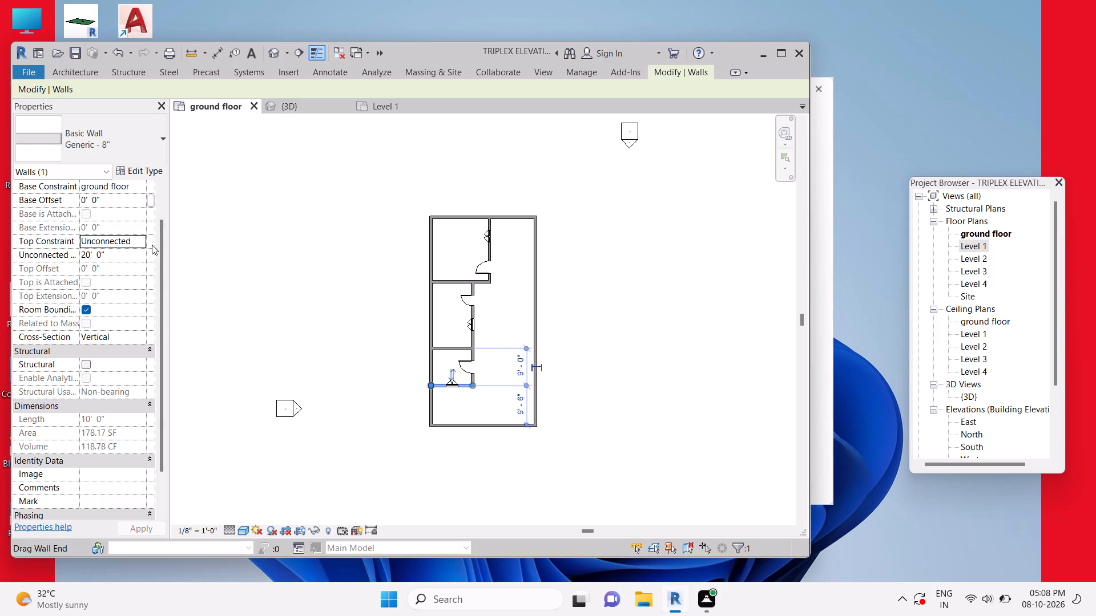
left_click(129, 240)
left_click(138, 240)
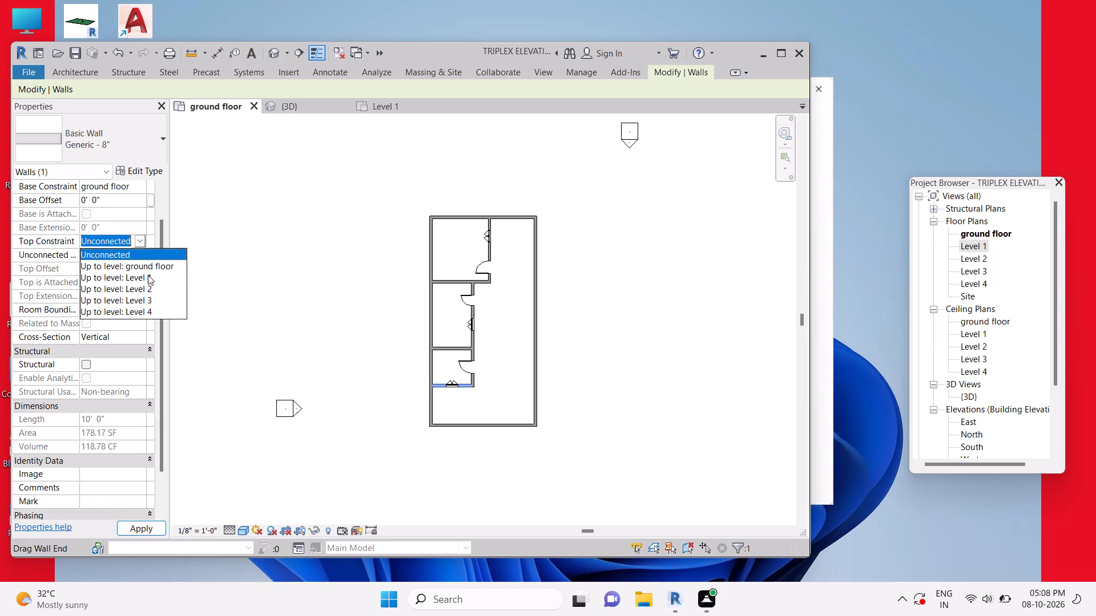
left_click(148, 275)
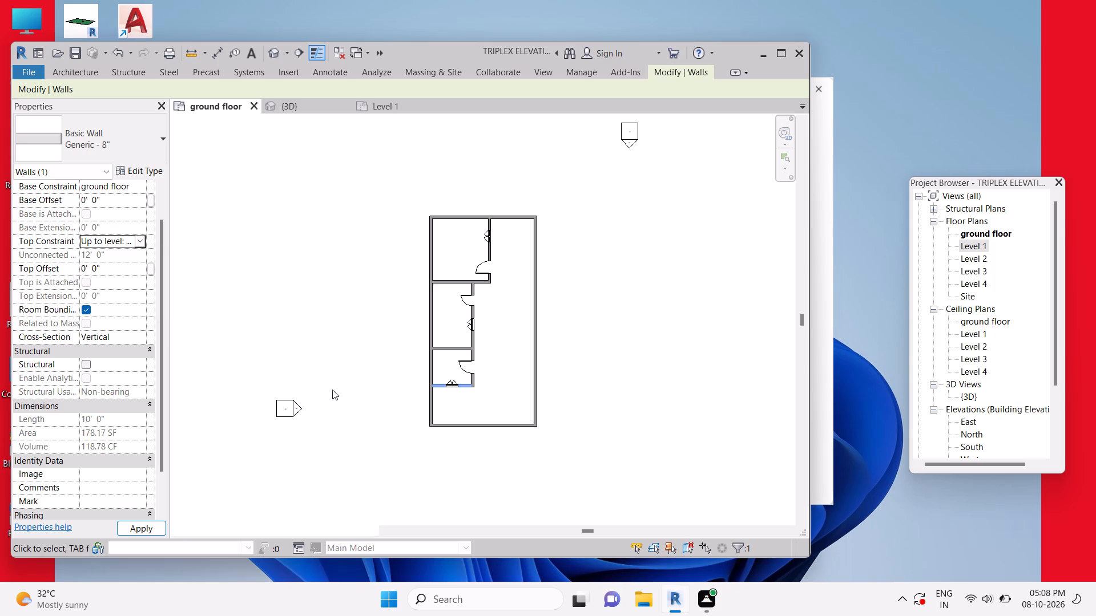
left_click(338, 386)
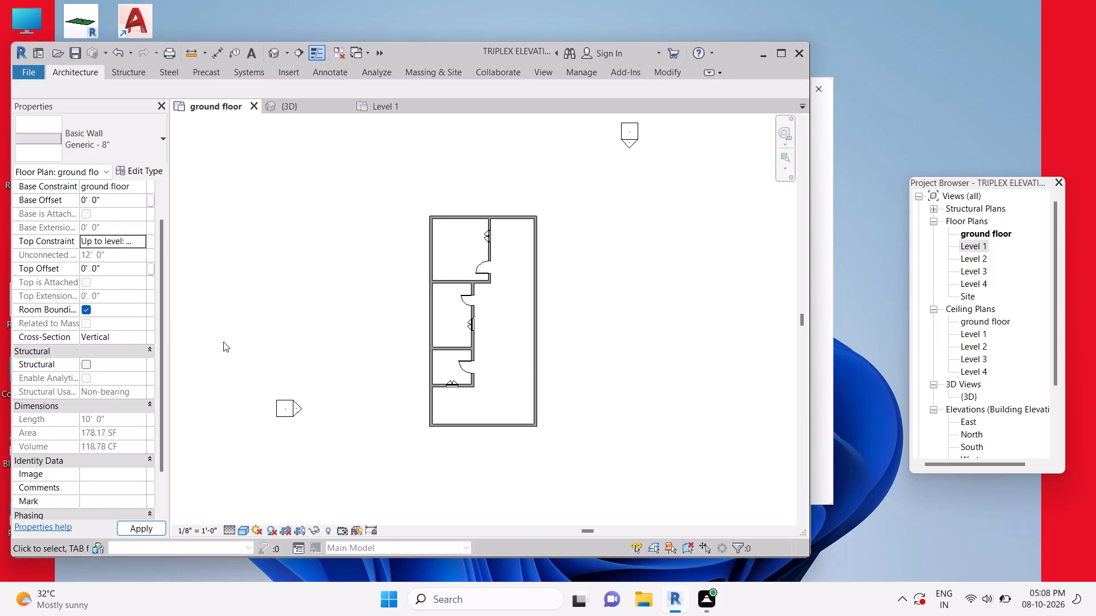
Examine the heights of the ground floor's exterior and partition walls in the 3D view.
left_click(304, 109)
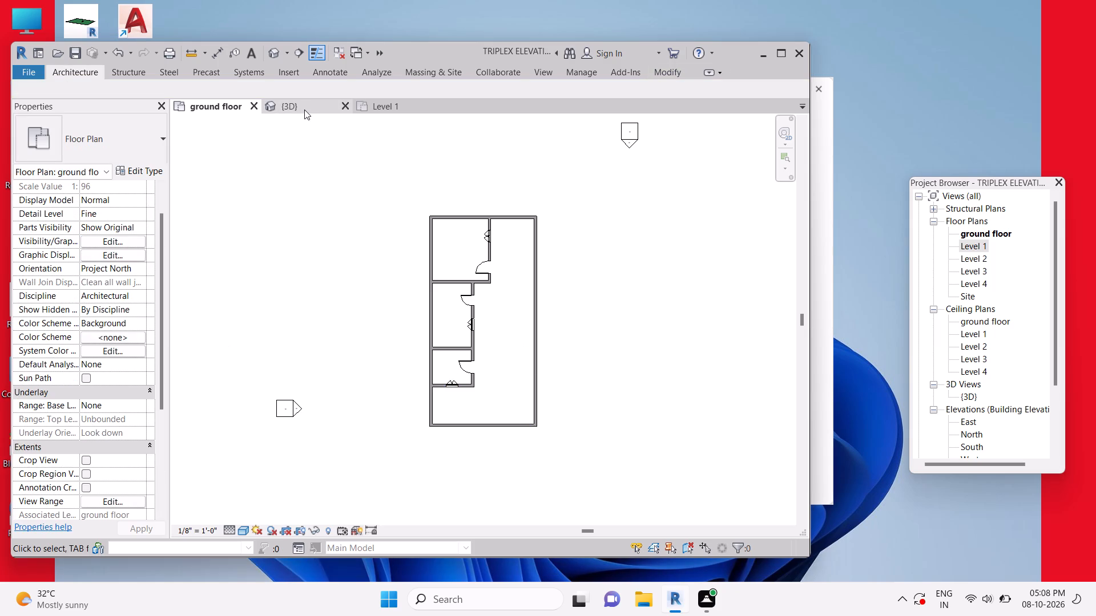
scroll(340, 337, "up", 2)
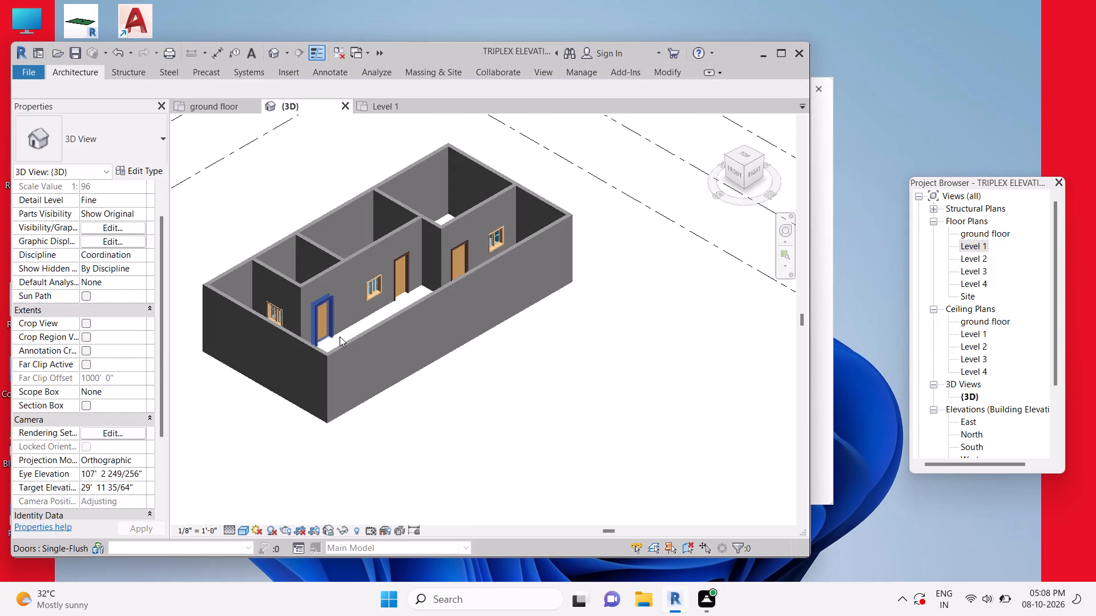
scroll(340, 337, "up", 5)
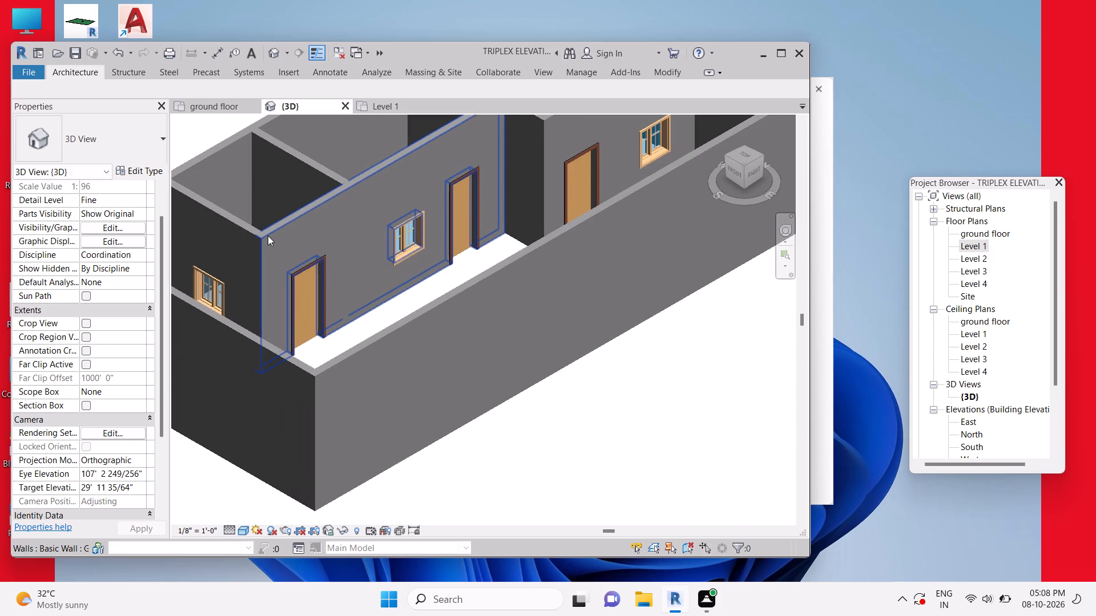
middle_click_drag(265, 223, 332, 376)
middle_click(332, 372)
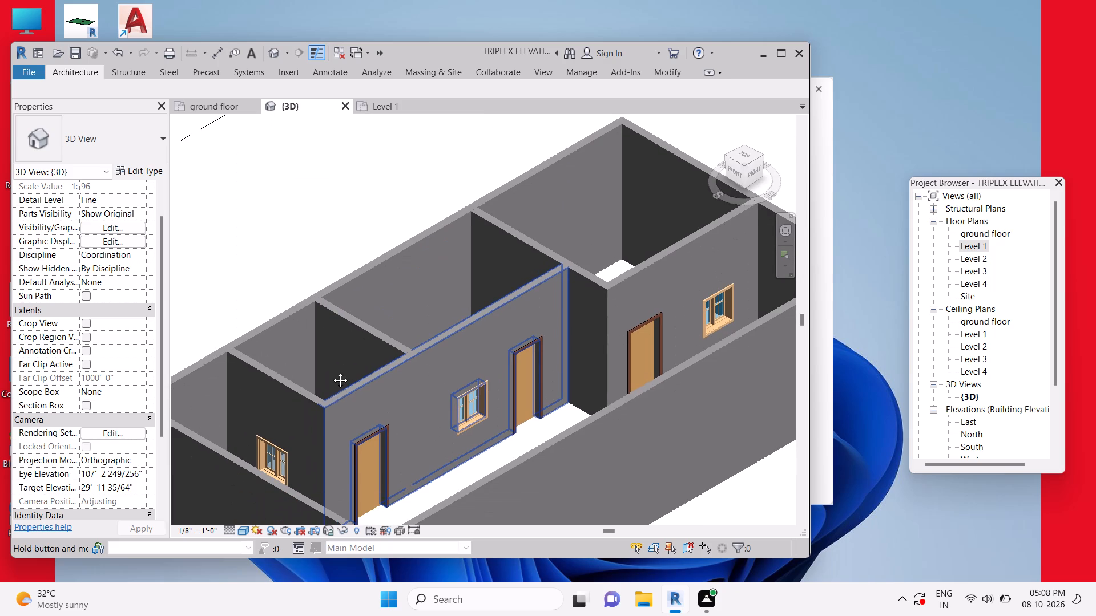
middle_click_drag(332, 372, 338, 351)
scroll(338, 351, "down", 3)
scroll(338, 351, "up", 1)
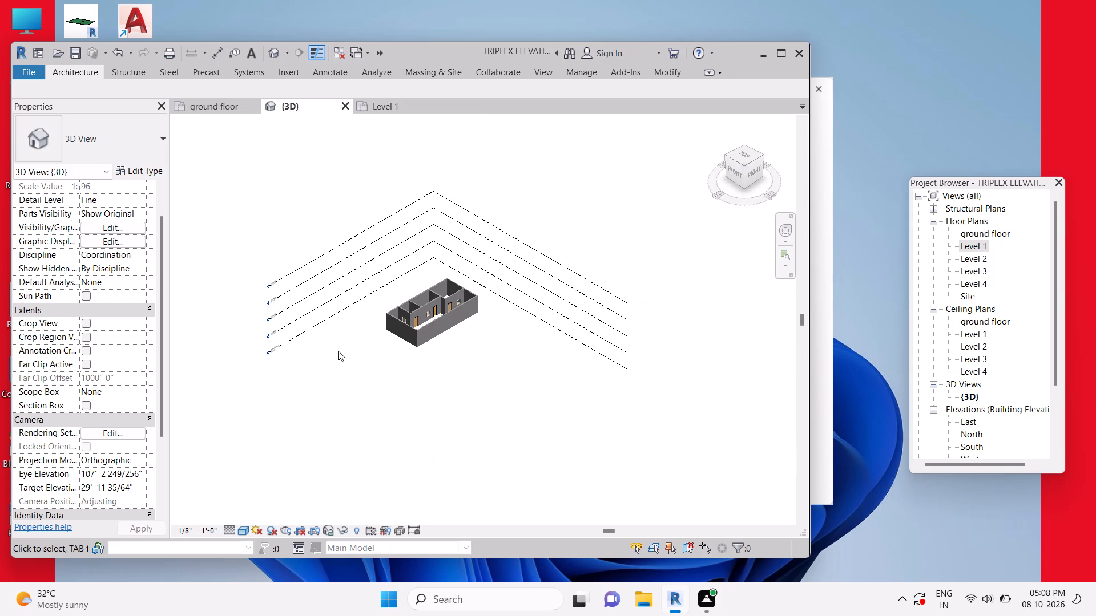
scroll(338, 351, "up", 3)
scroll(402, 336, "up", 4)
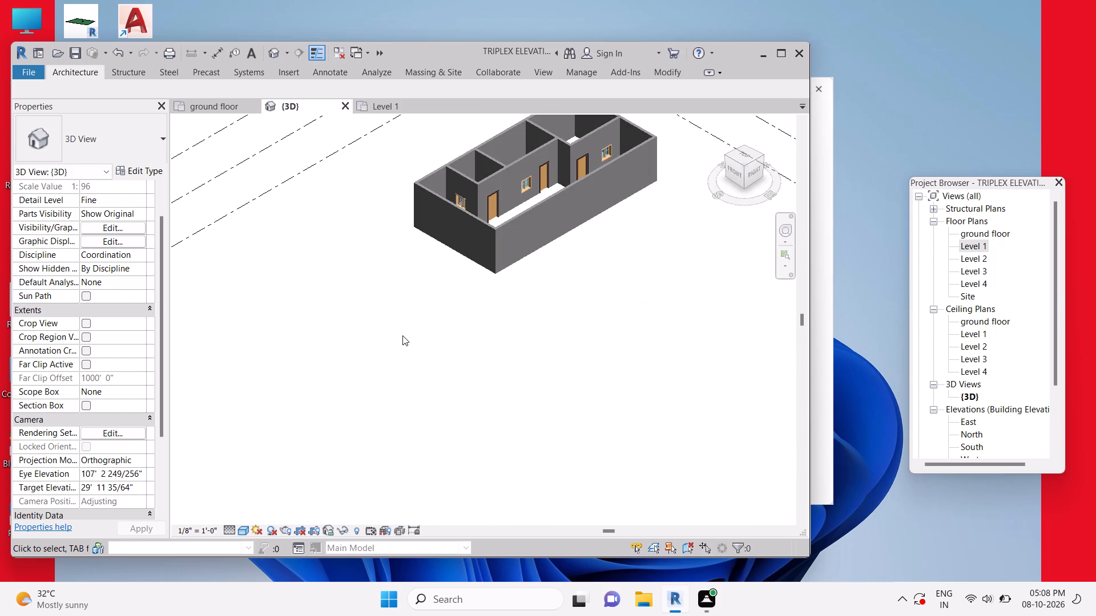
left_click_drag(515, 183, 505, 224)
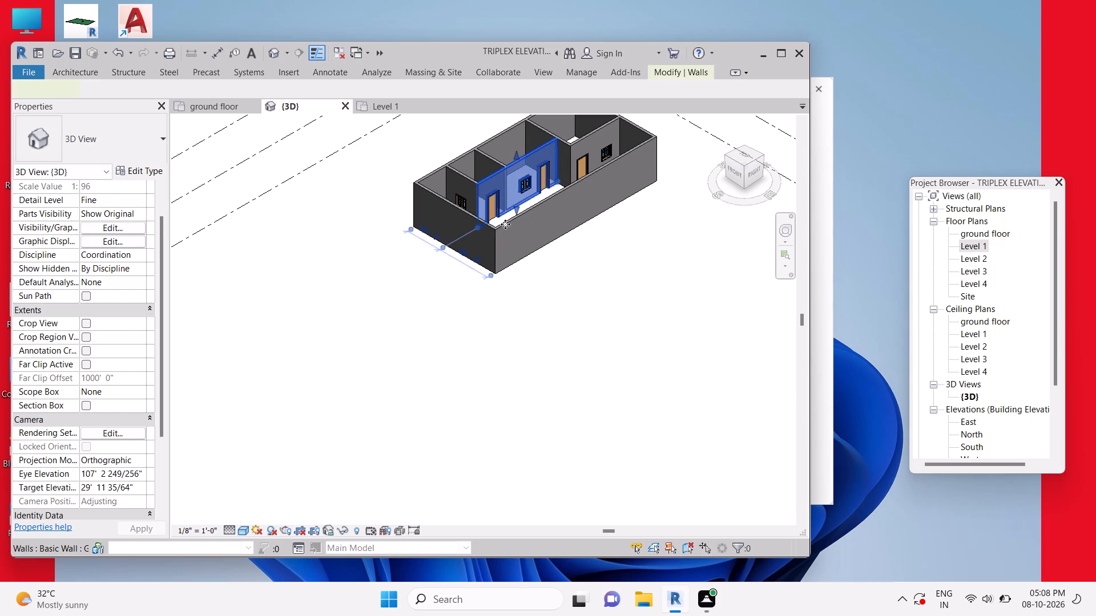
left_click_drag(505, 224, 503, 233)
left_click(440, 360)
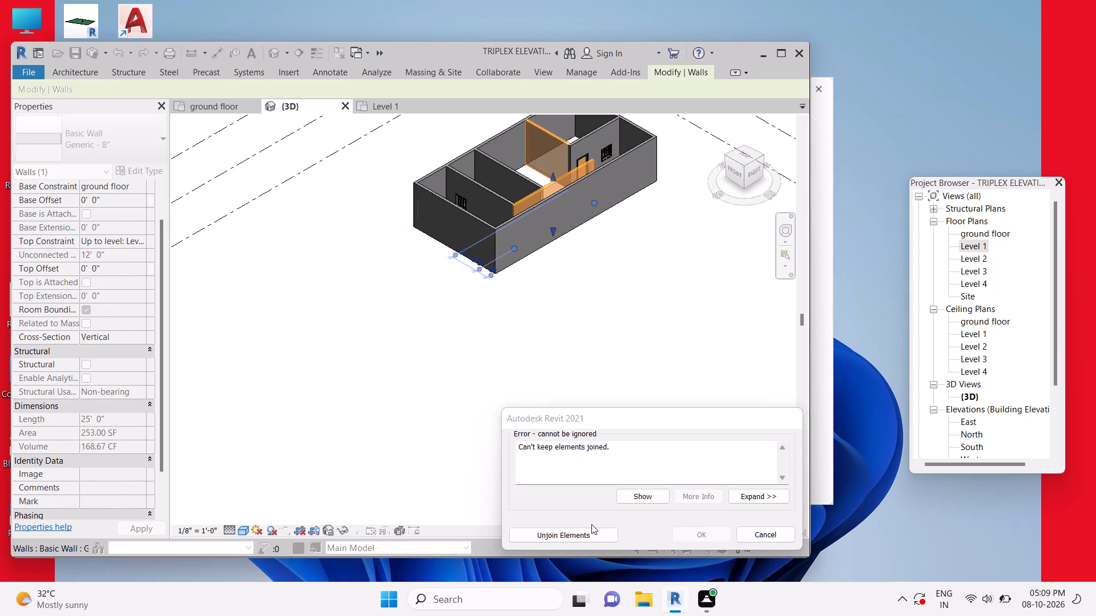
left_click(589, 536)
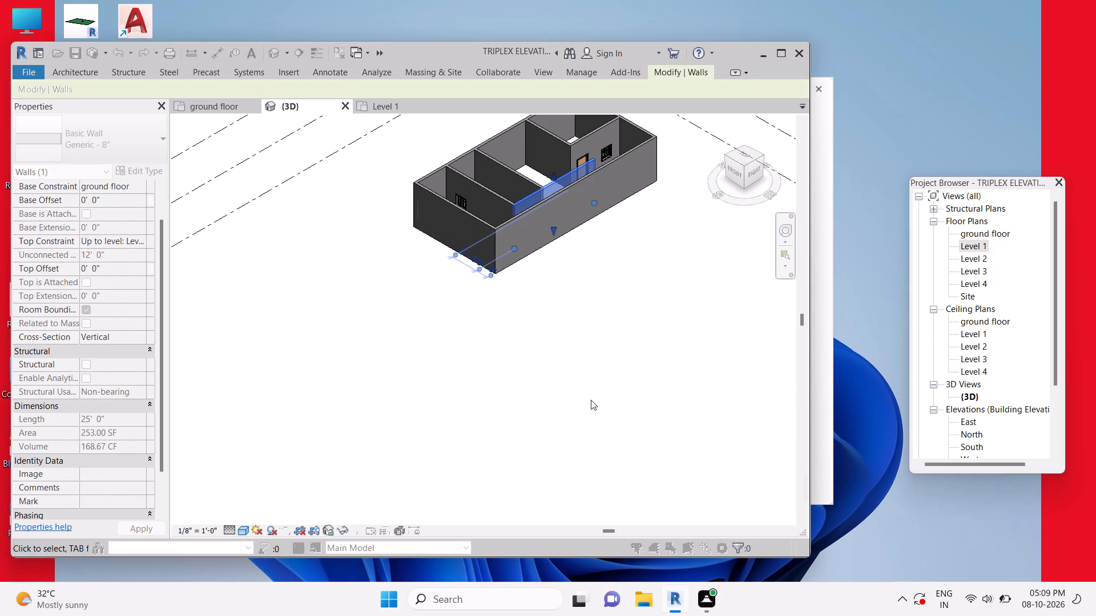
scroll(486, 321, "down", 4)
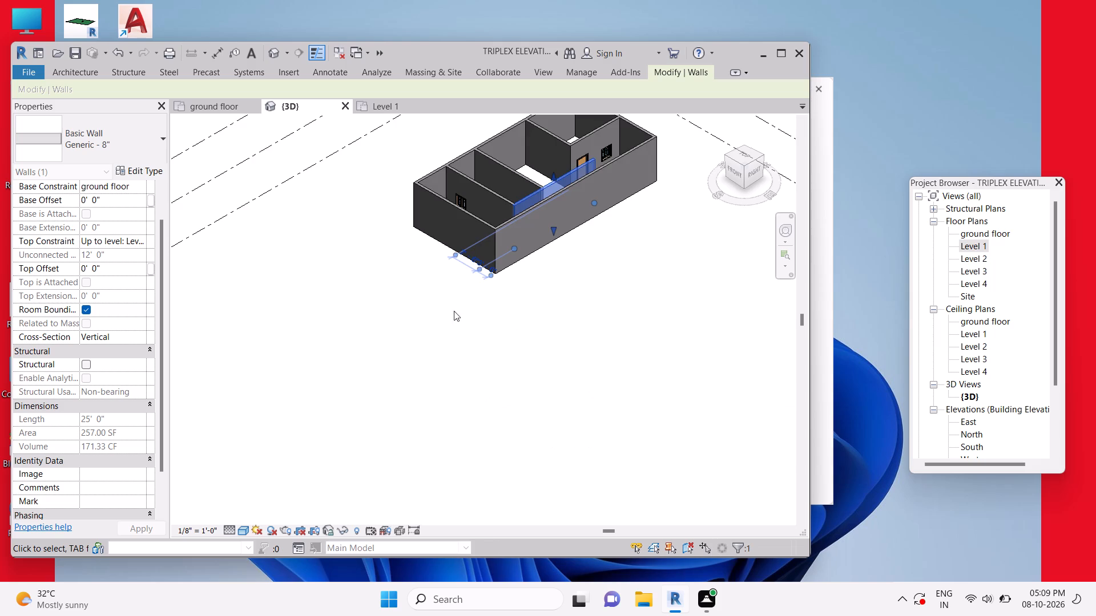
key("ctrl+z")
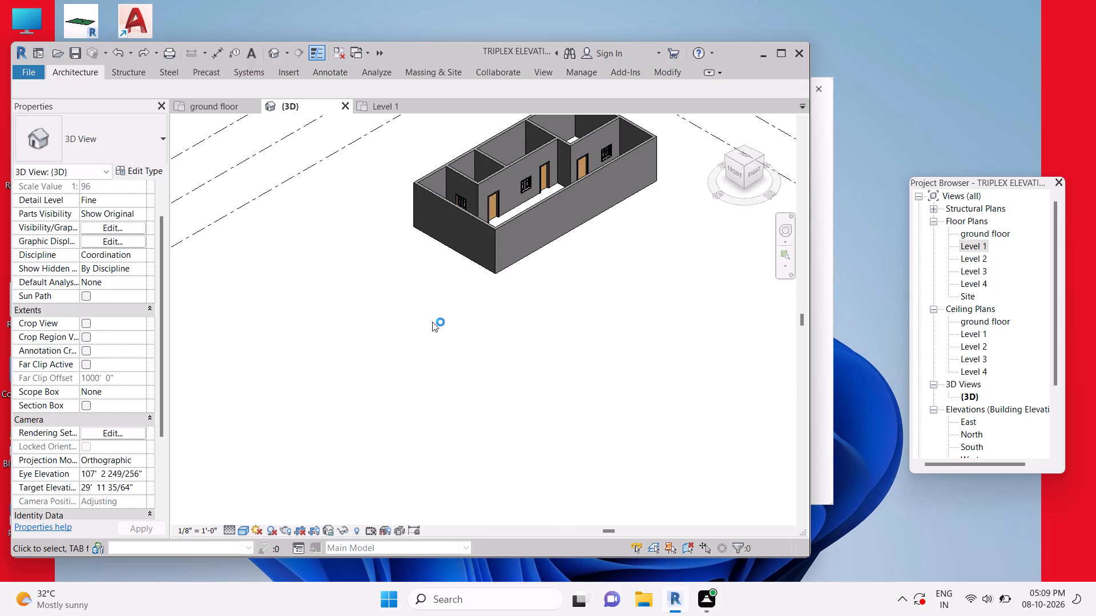
Examine the ground floor's exterior walls, partitions, doors and windows in the 3D view.
scroll(521, 340, "up", 1)
middle_click_drag(526, 271, 527, 270)
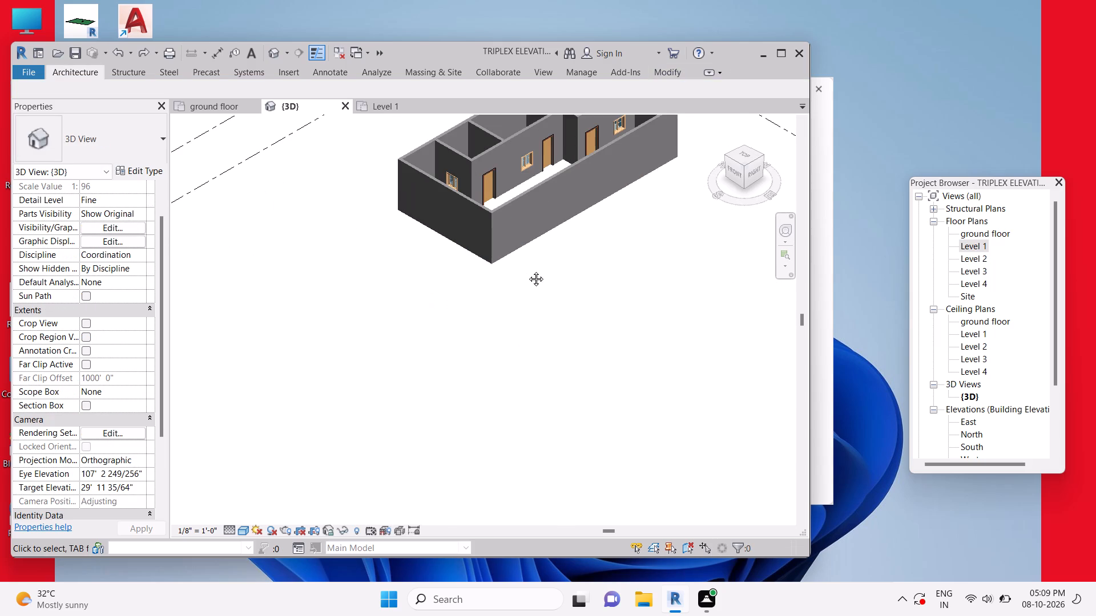
middle_click_drag(527, 270, 488, 417)
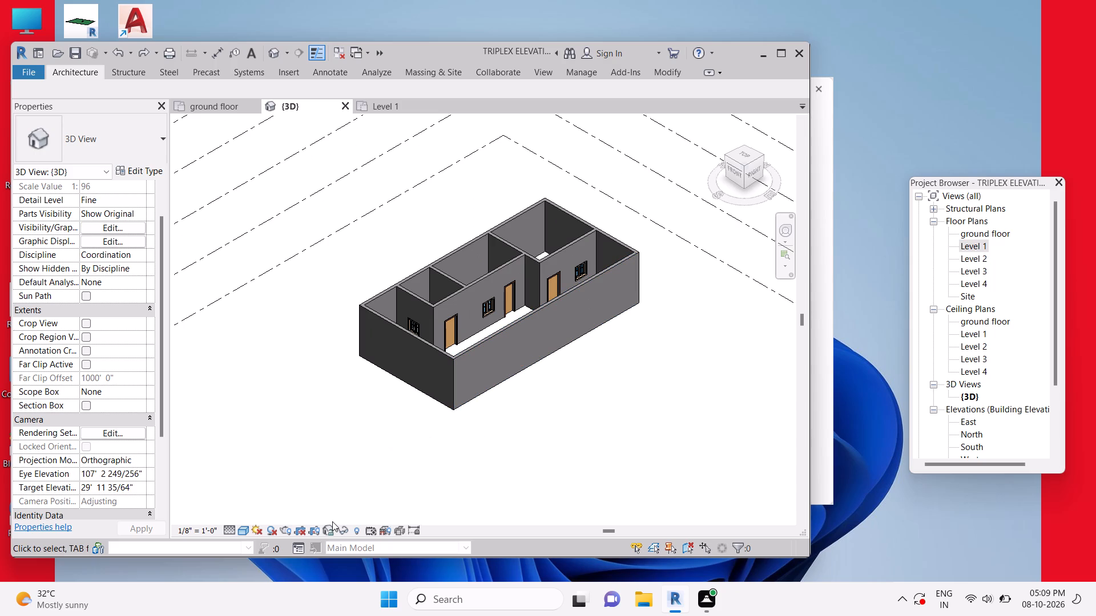
scroll(455, 289, "up", 3)
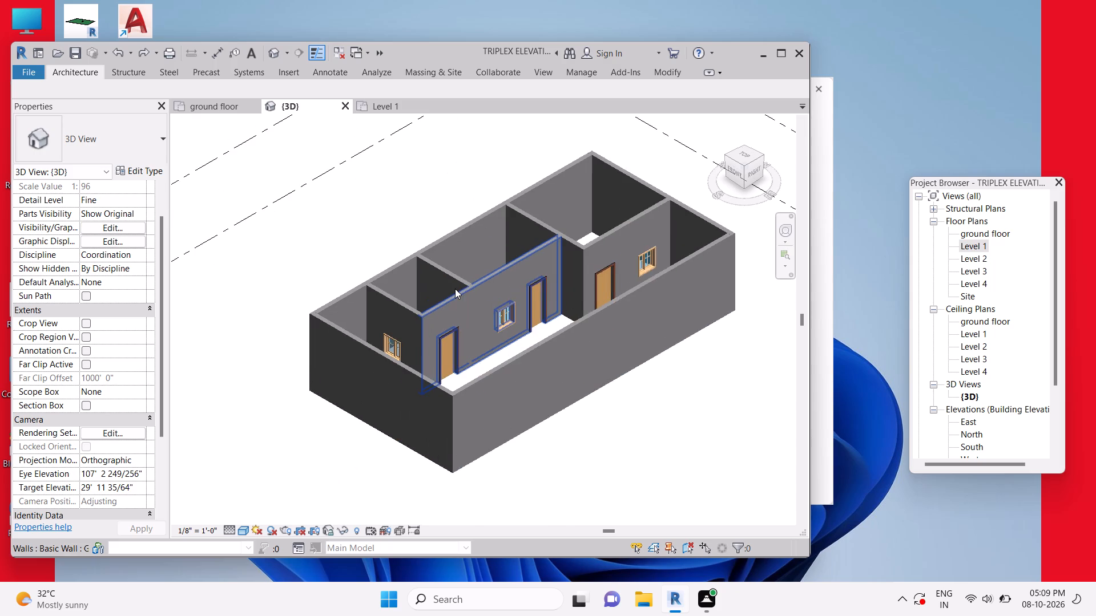
scroll(455, 289, "up", 3)
scroll(455, 289, "down", 5)
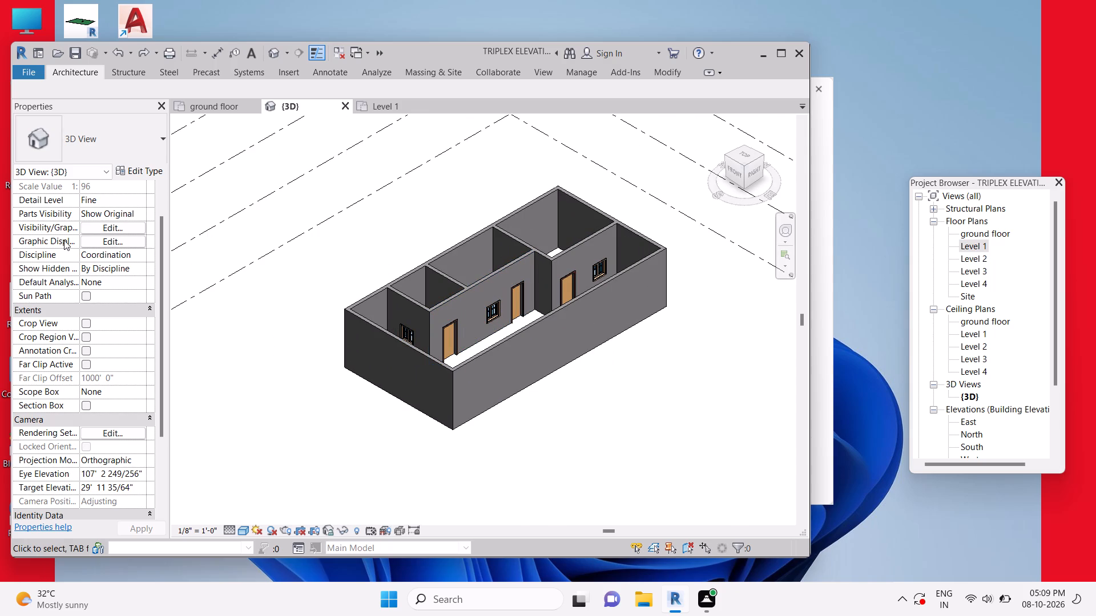
Switch to the ground floor plan view and dismiss the notification card.
left_click(199, 111)
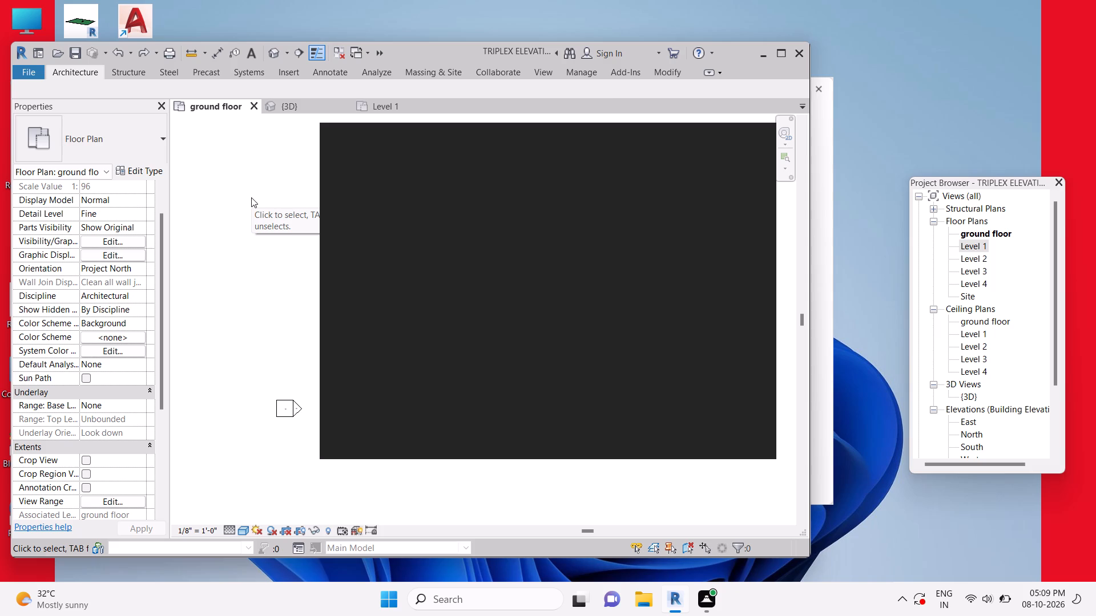
key("a")
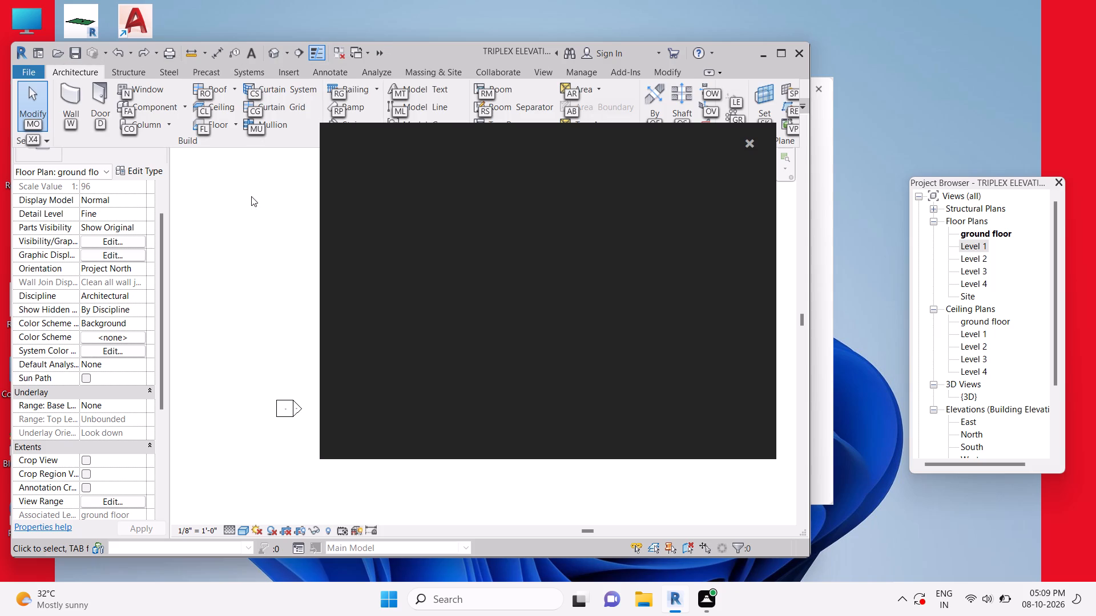
left_click(749, 142)
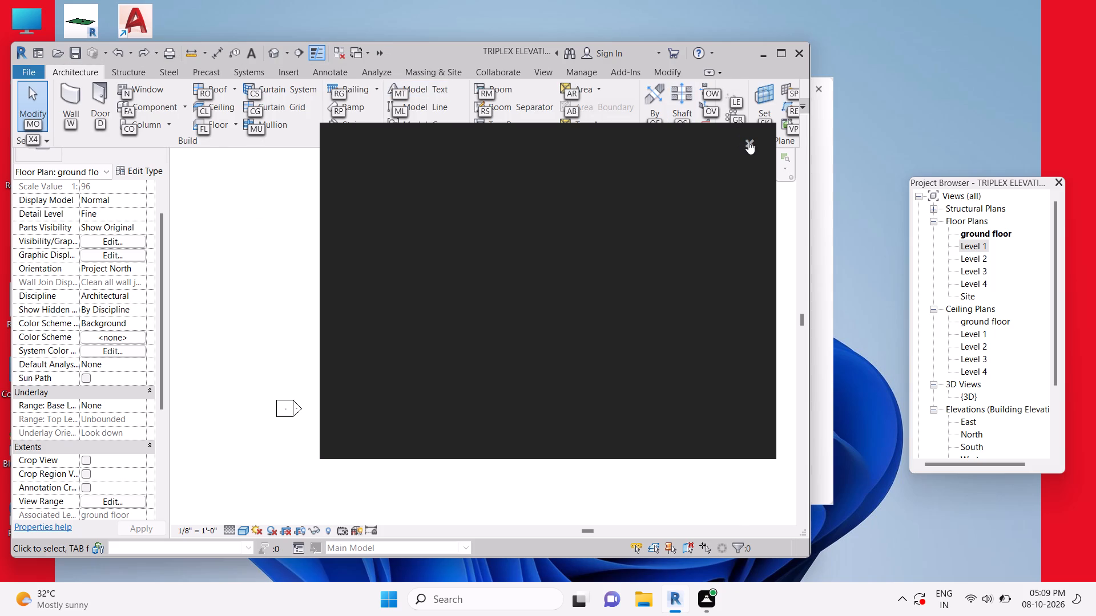
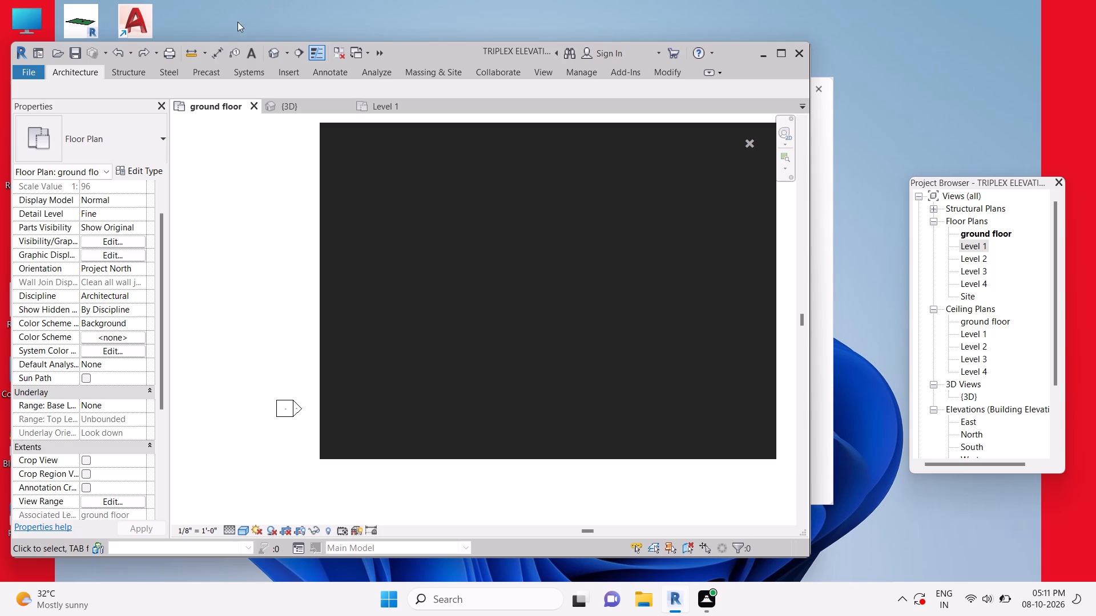
Start a Floor in the ground floor plan, saving the project and dismissing the notification cards.
left_click(750, 137)
left_click(749, 143)
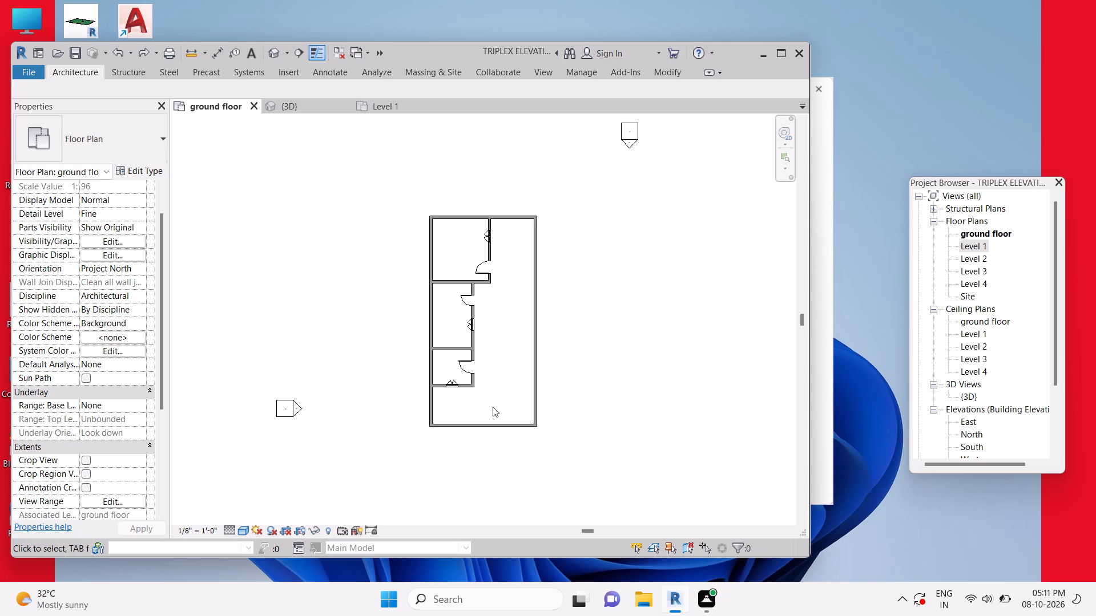
left_click(95, 66)
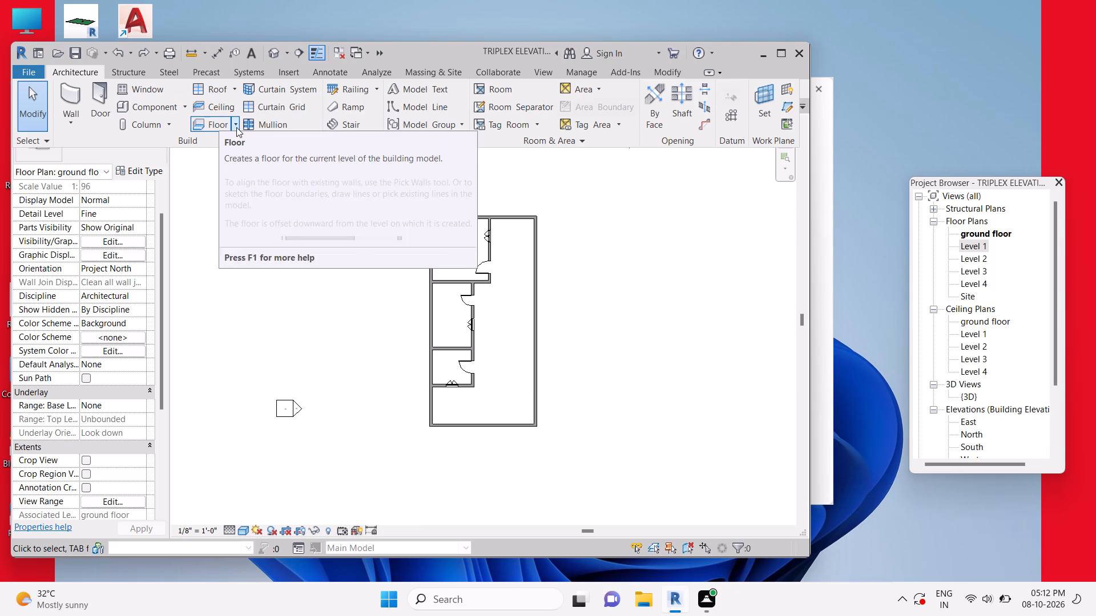
left_click(211, 126)
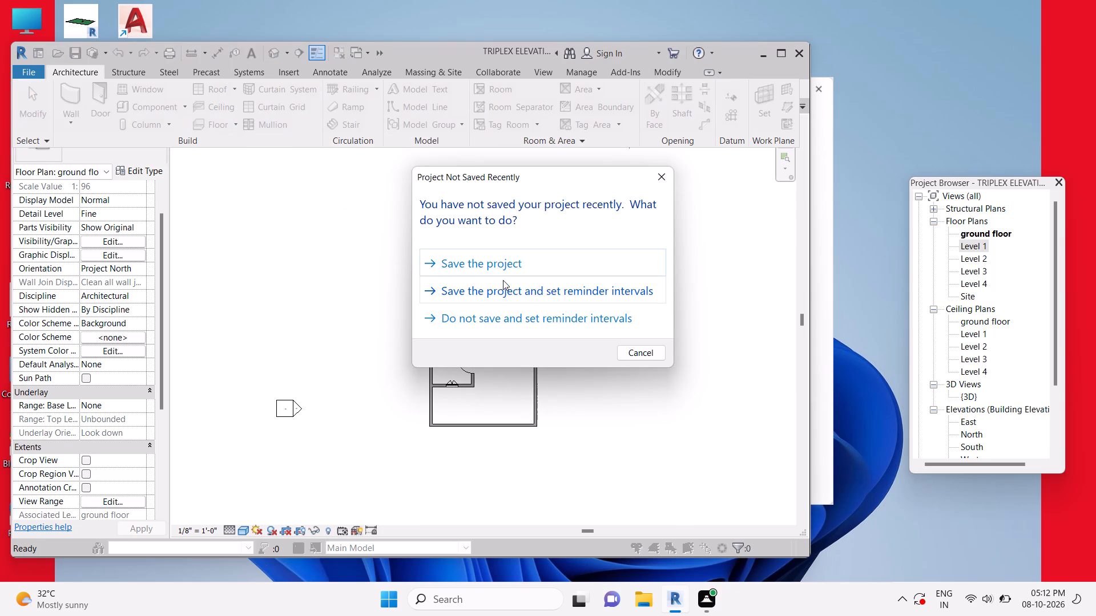
left_click(506, 266)
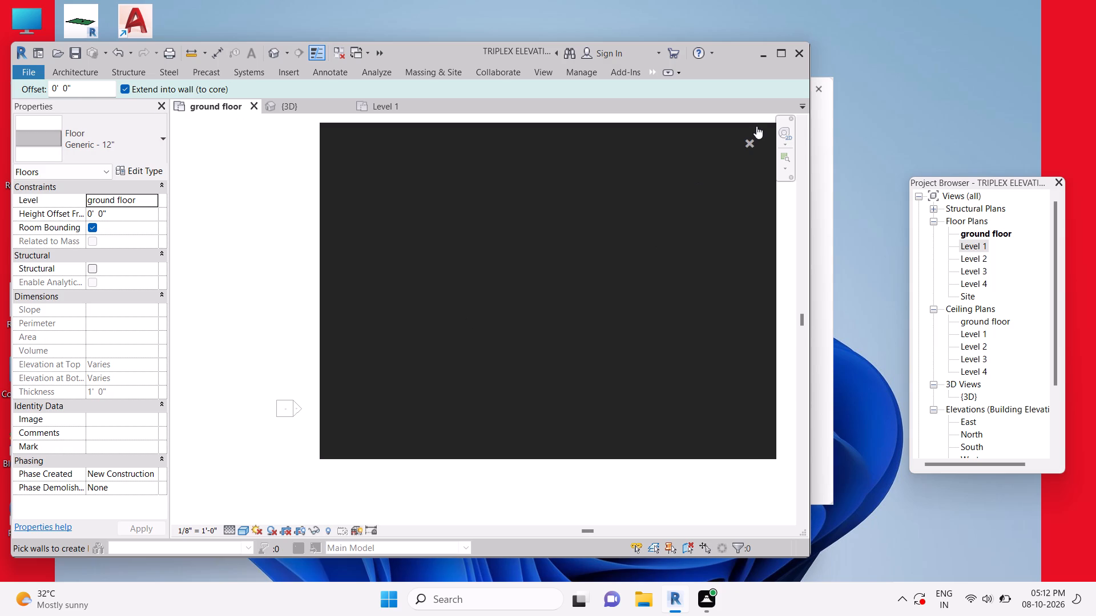
left_click(750, 144)
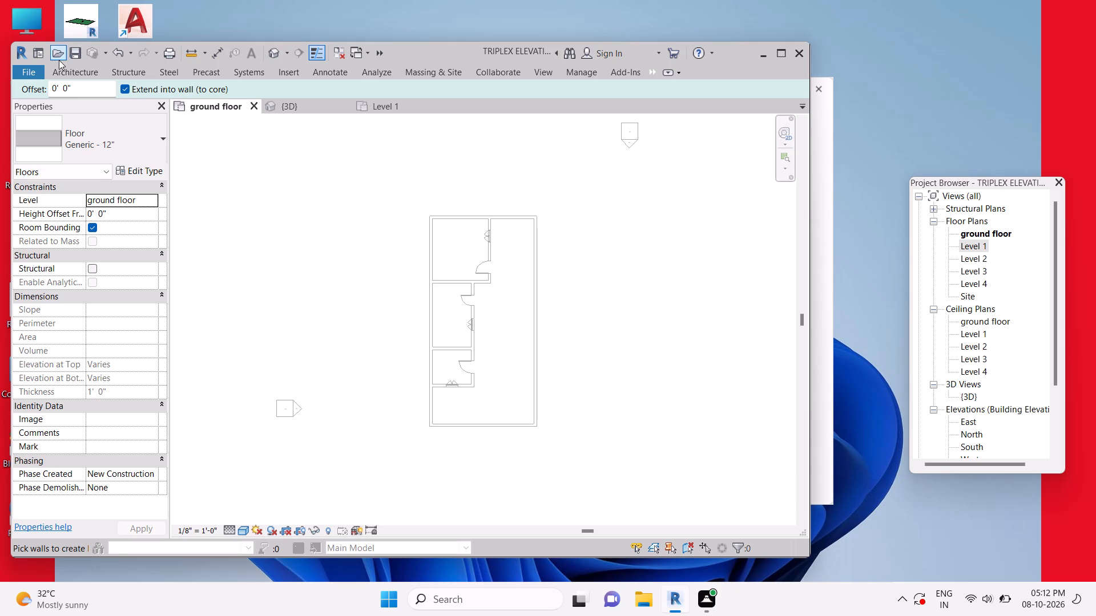
Pick the north, west, east and south exterior walls as the ground floor slab's boundary lines.
left_click(86, 66)
left_click(90, 68)
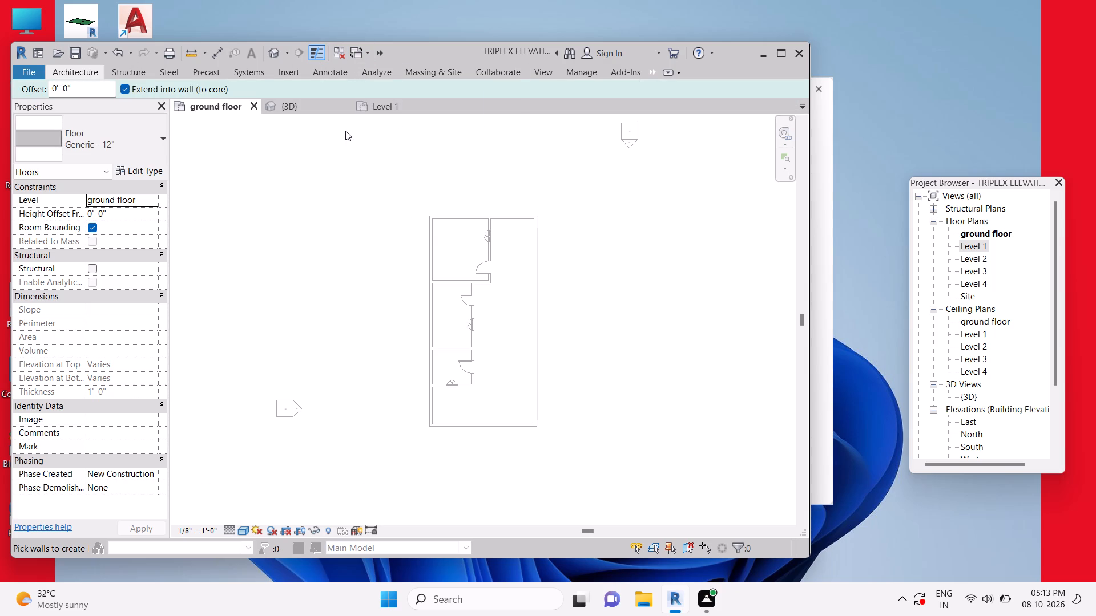
left_click(464, 213)
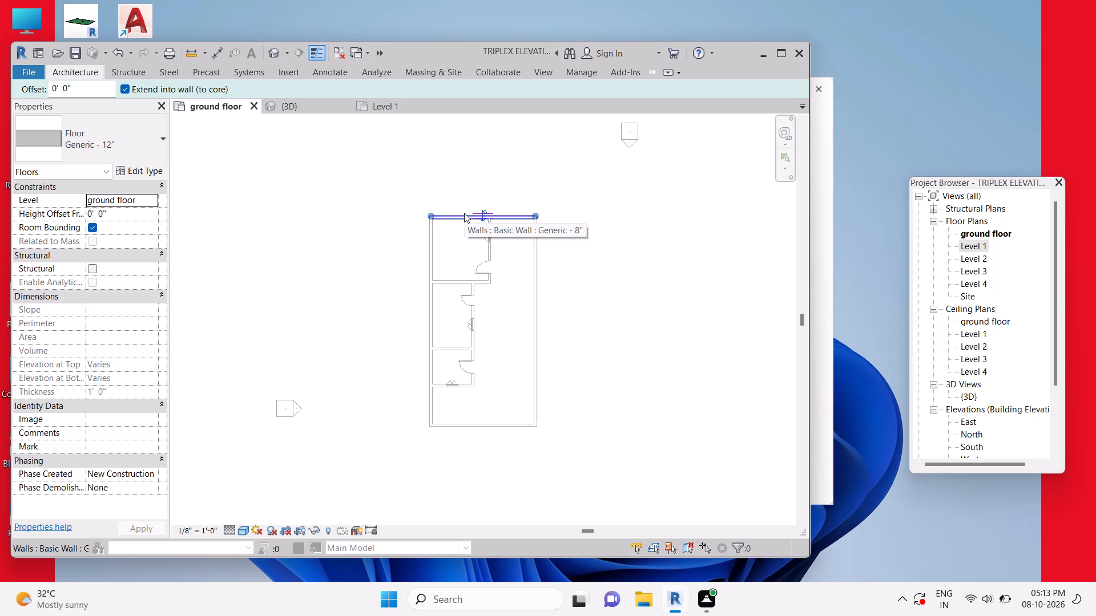
left_click(424, 330)
left_click(544, 342)
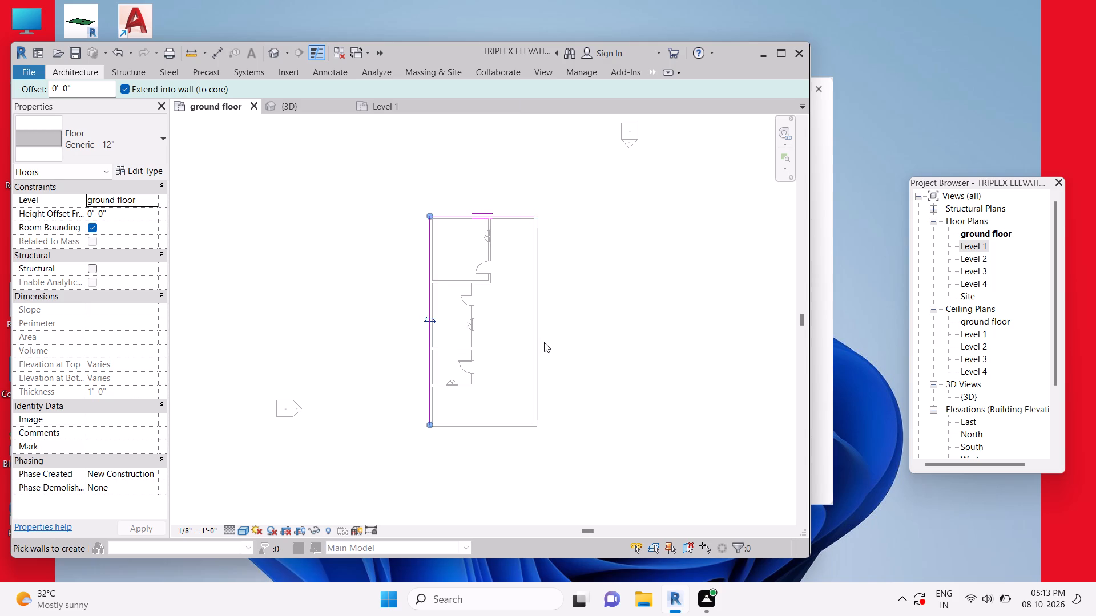
left_click(541, 354)
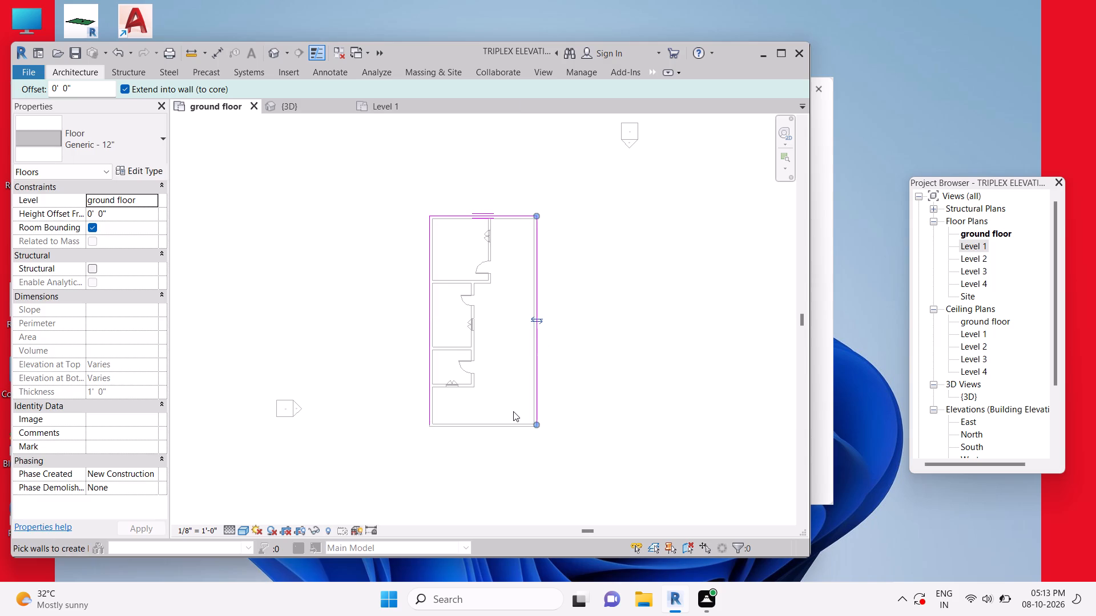
left_click(510, 427)
Add floor boundary lines along the north room's east and south walls and the middle and south rooms' partitions.
left_click(498, 246)
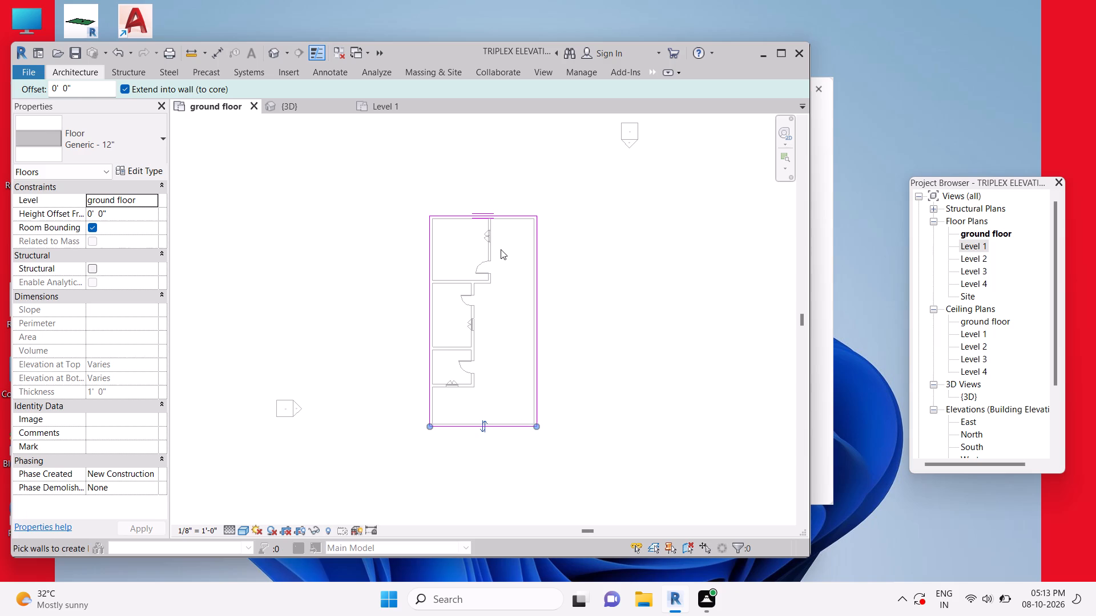
left_click(493, 256)
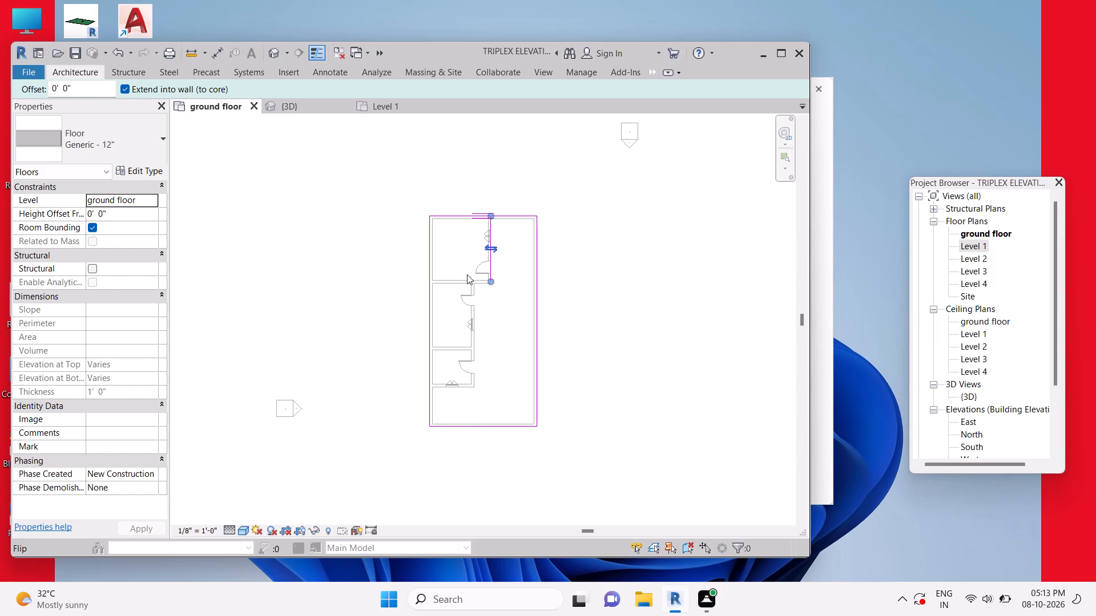
left_click(445, 282)
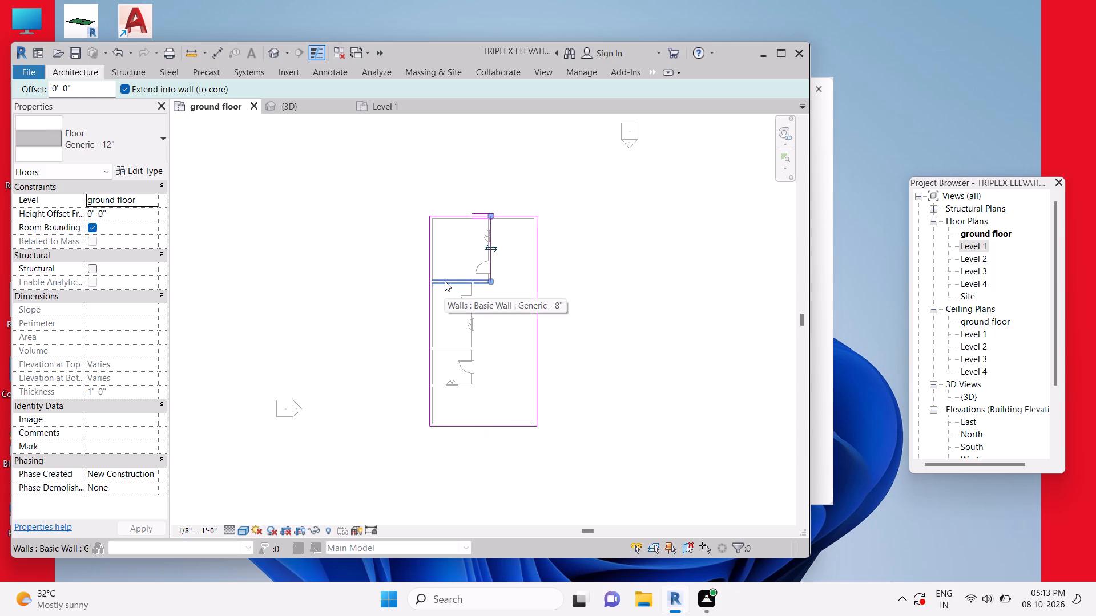
left_click(475, 337)
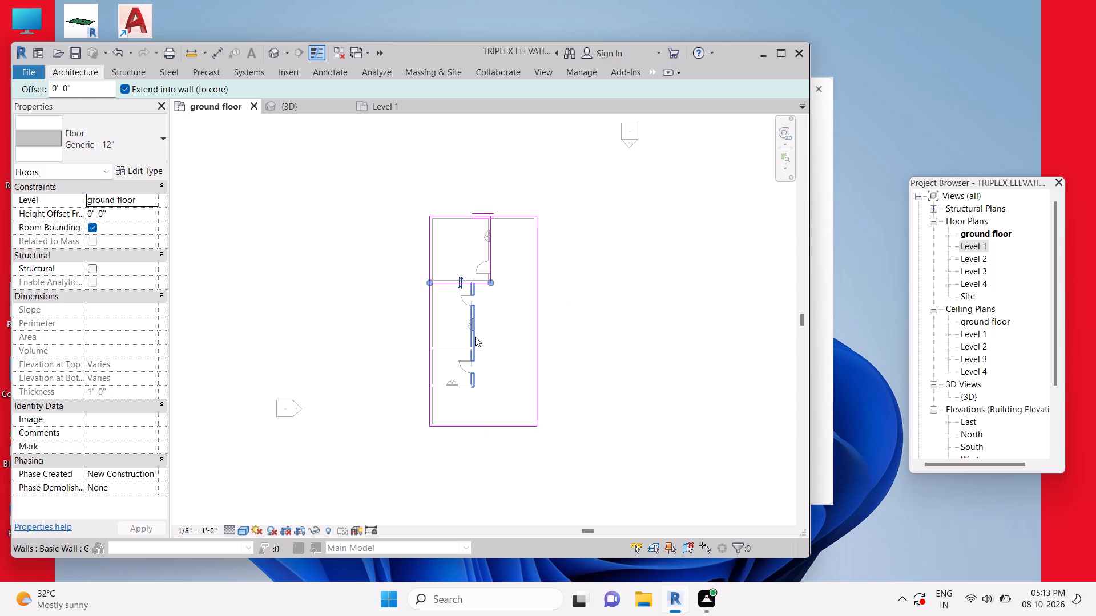
left_click(456, 348)
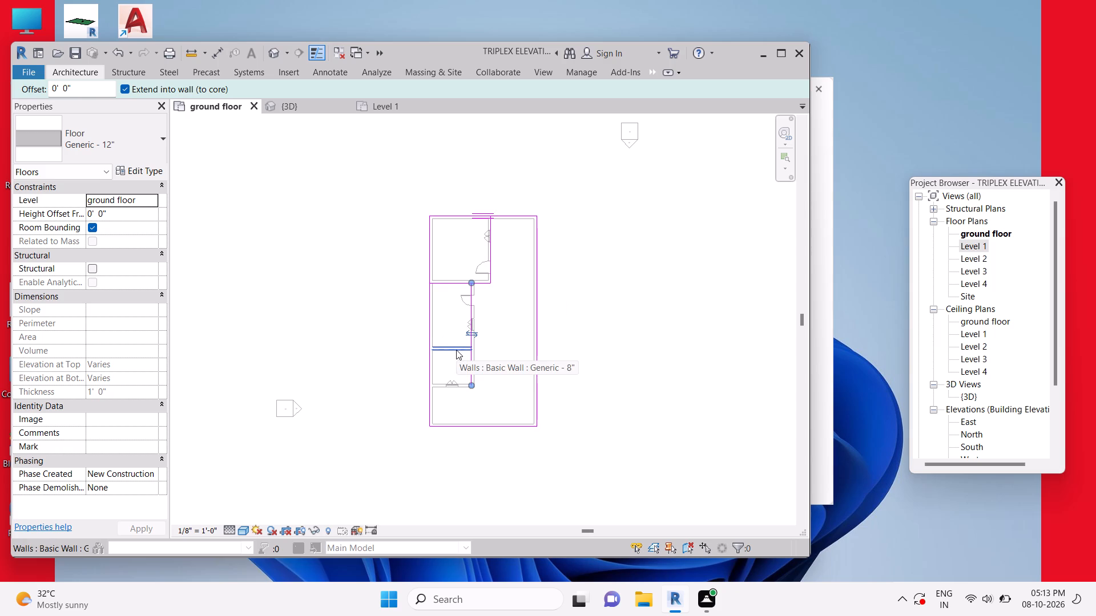
left_click(464, 387)
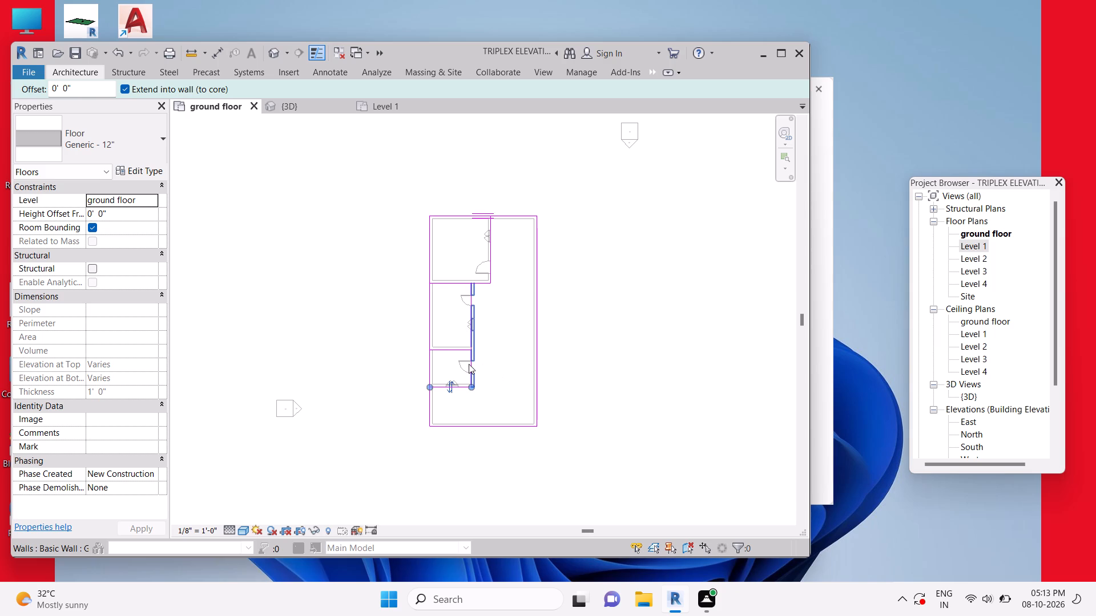
left_click(479, 352)
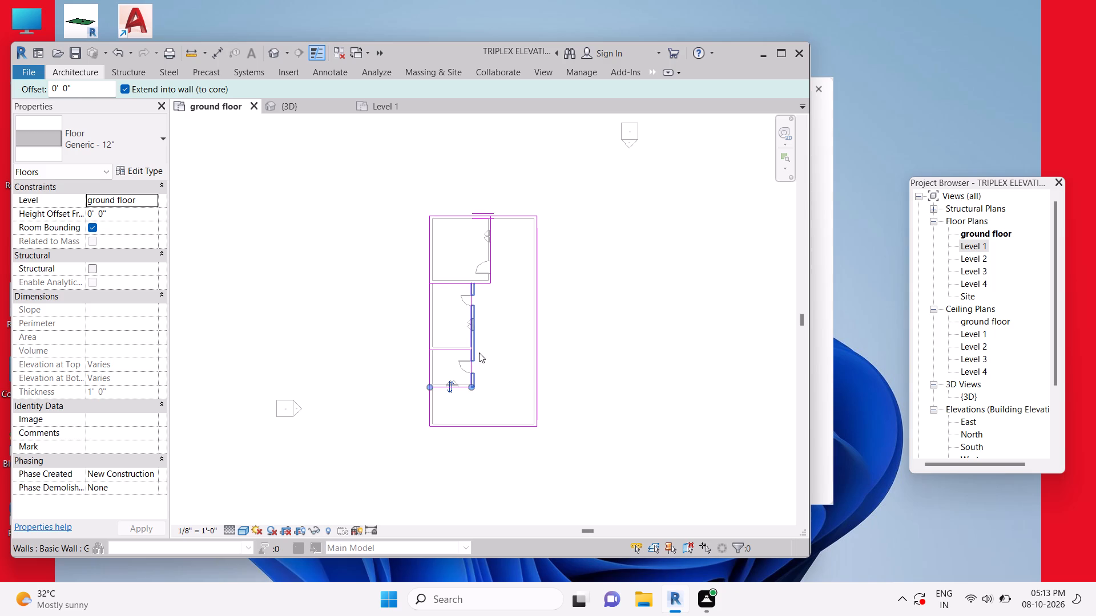
left_click(477, 355)
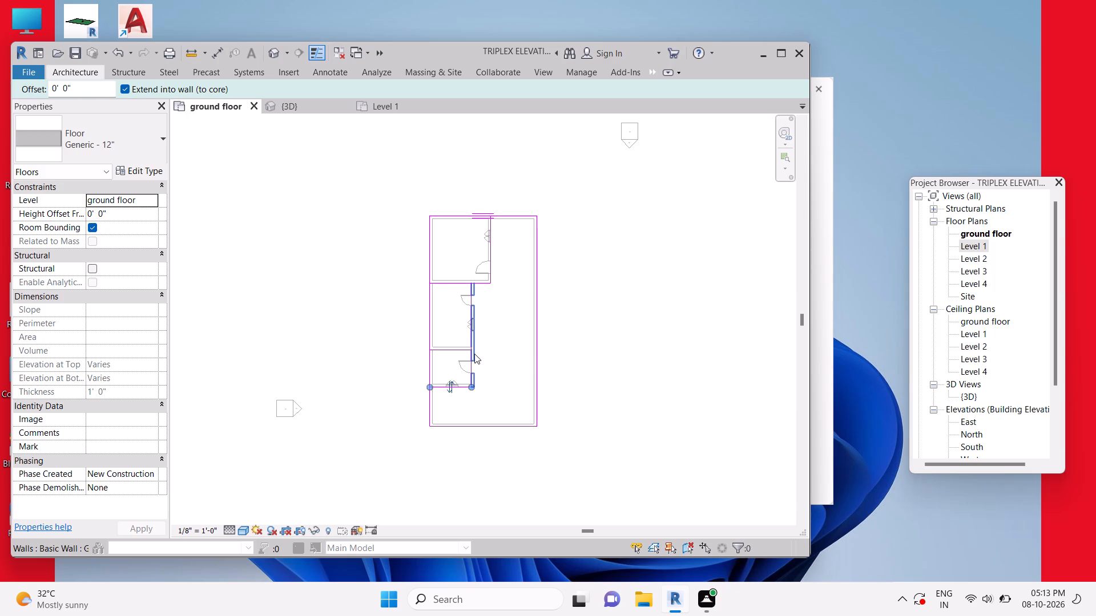
left_click(474, 352)
left_click(342, 379)
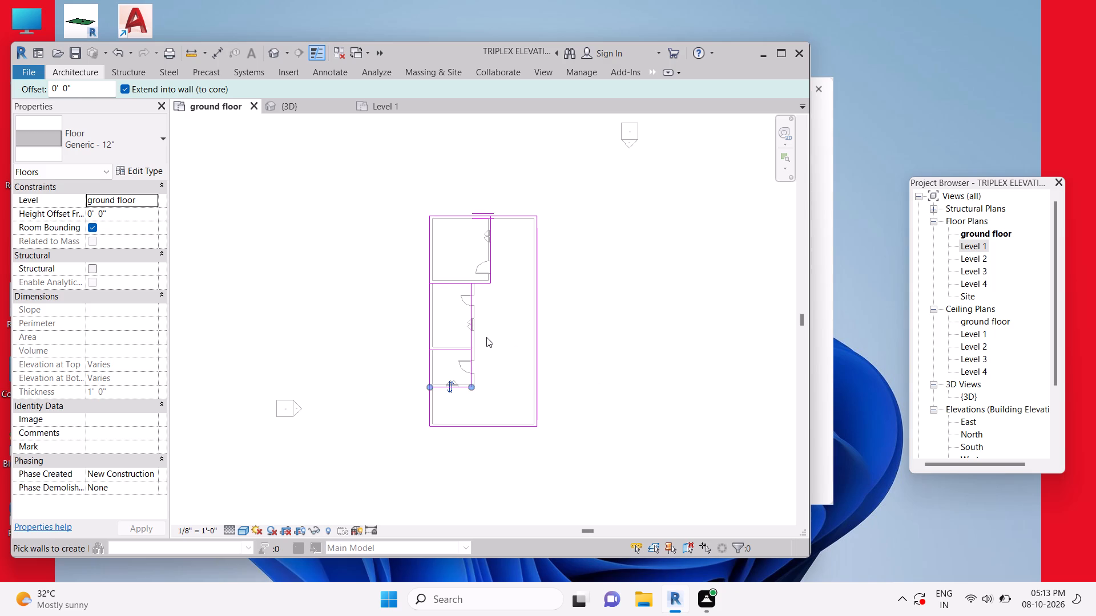
Delete the floor boundary line along the shared east partition of the middle and south rooms.
left_click(471, 337)
key("Delete")
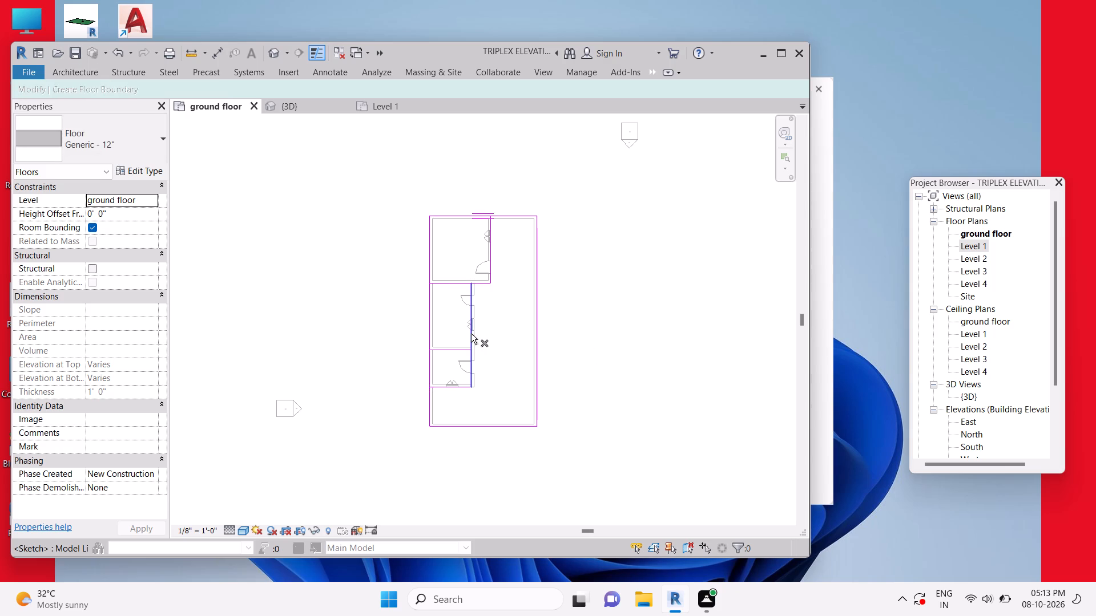
left_click(471, 334)
key("Delete")
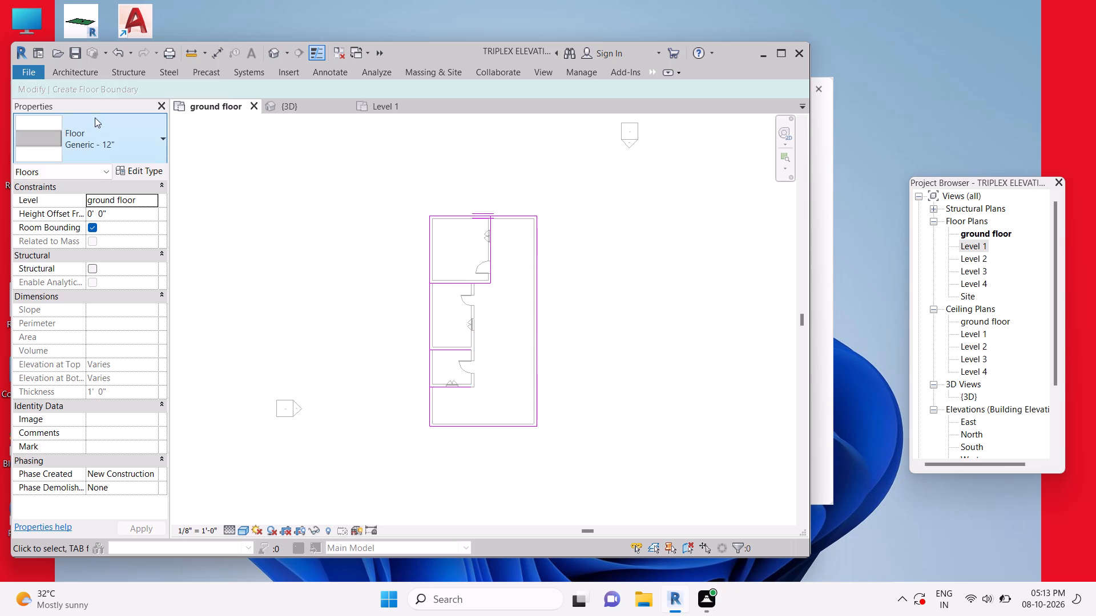
Set the floor type to Generic - 12" - Filled and dismiss the notification card.
left_click(141, 145)
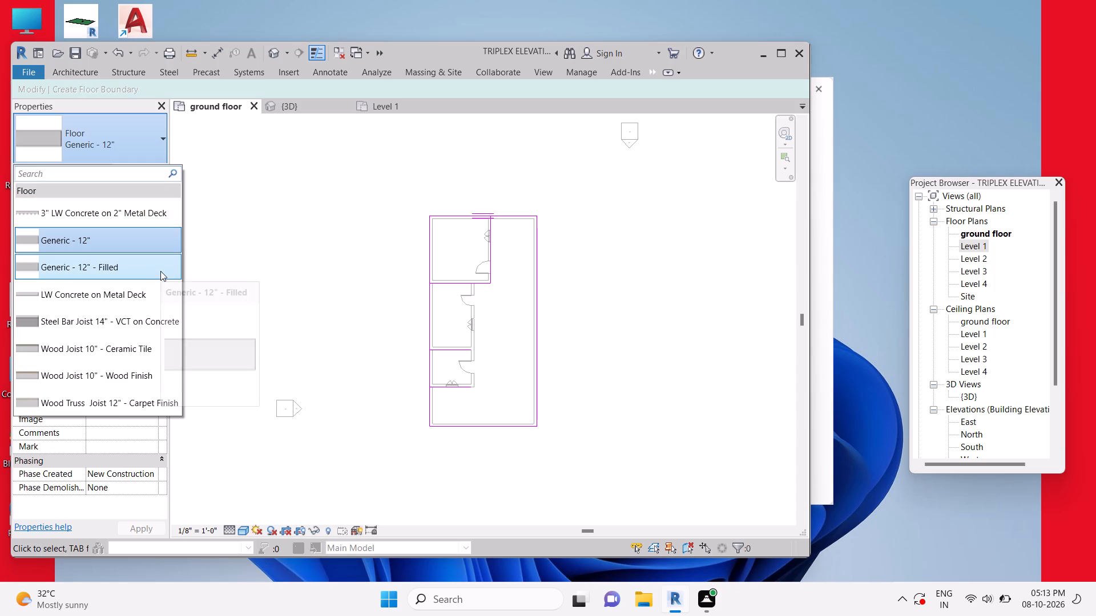
left_click(161, 271)
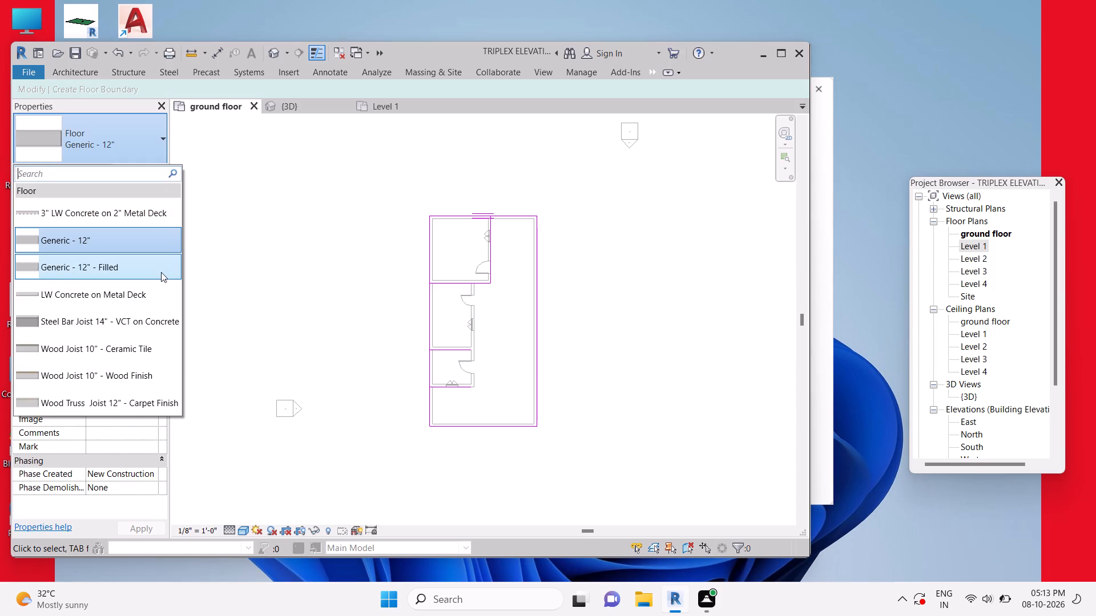
left_click(476, 322)
left_click(473, 325)
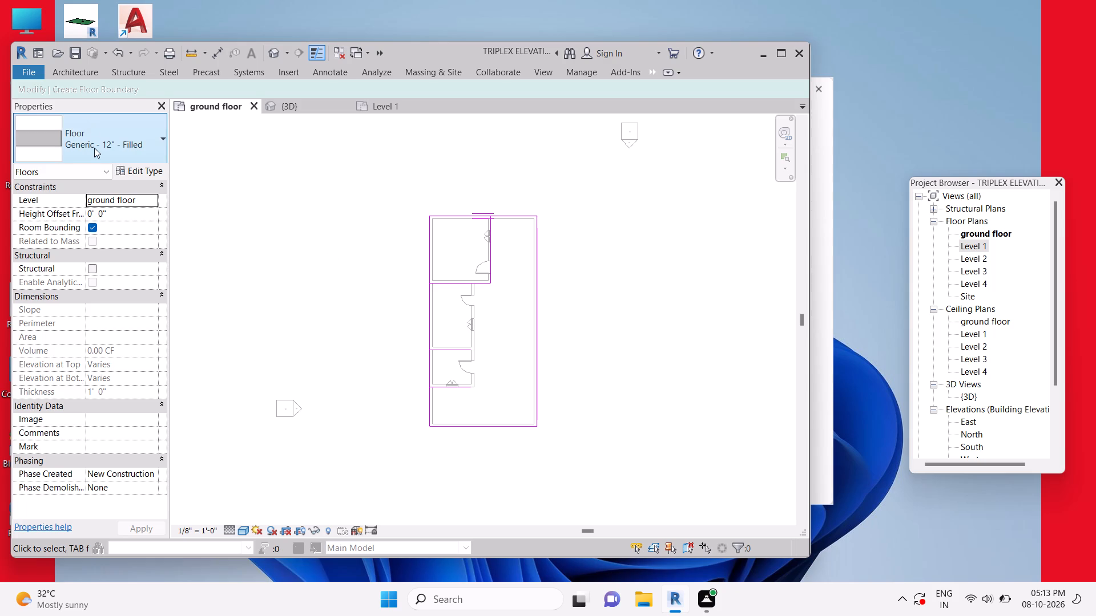
left_click(95, 146)
left_click(128, 264)
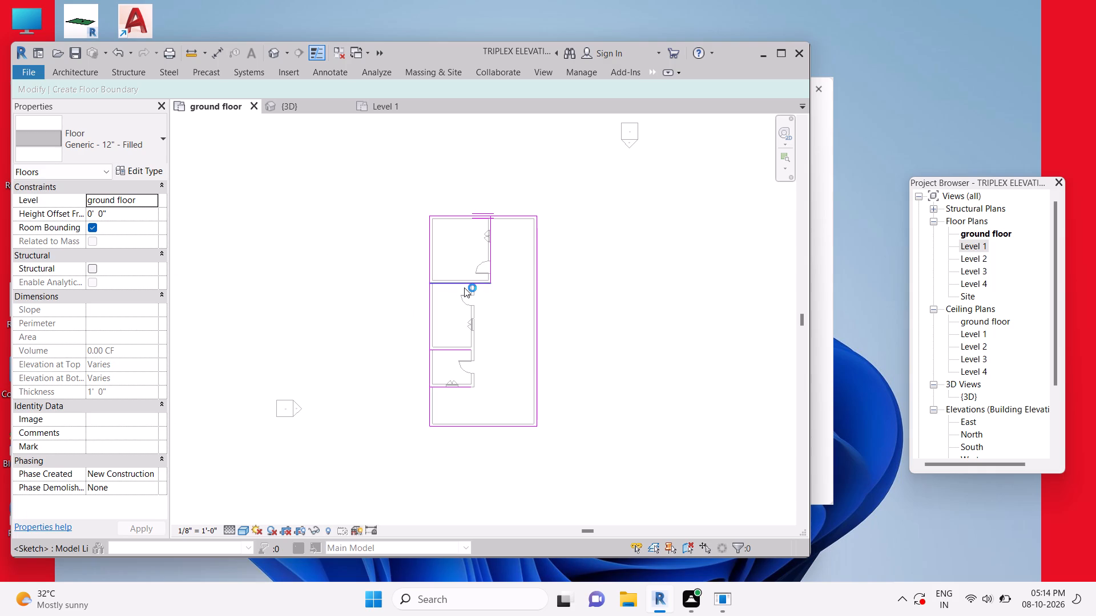
left_click(474, 330)
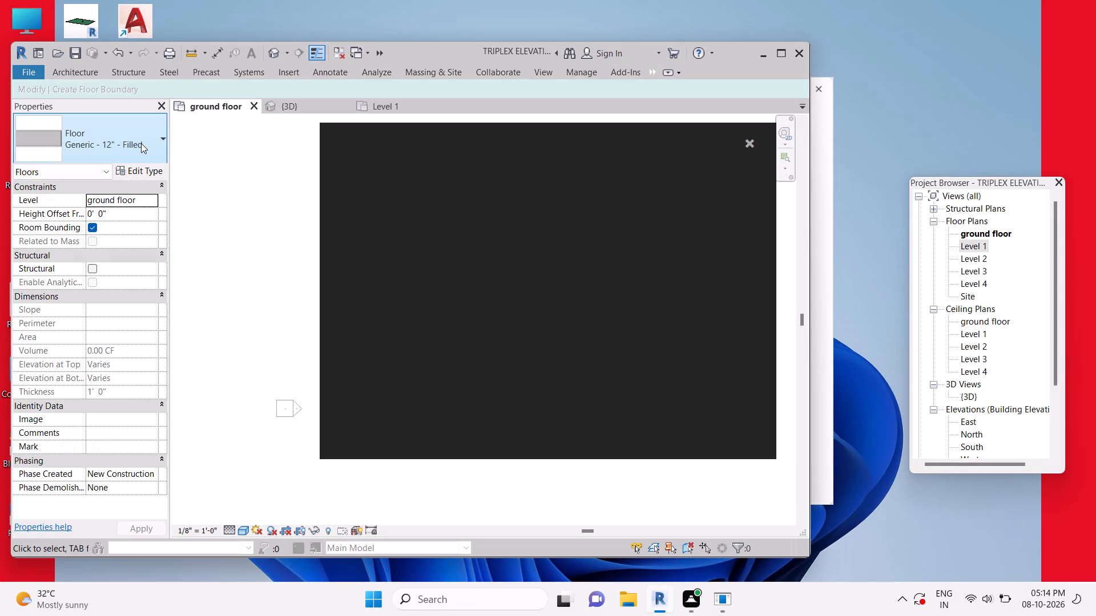
left_click(749, 146)
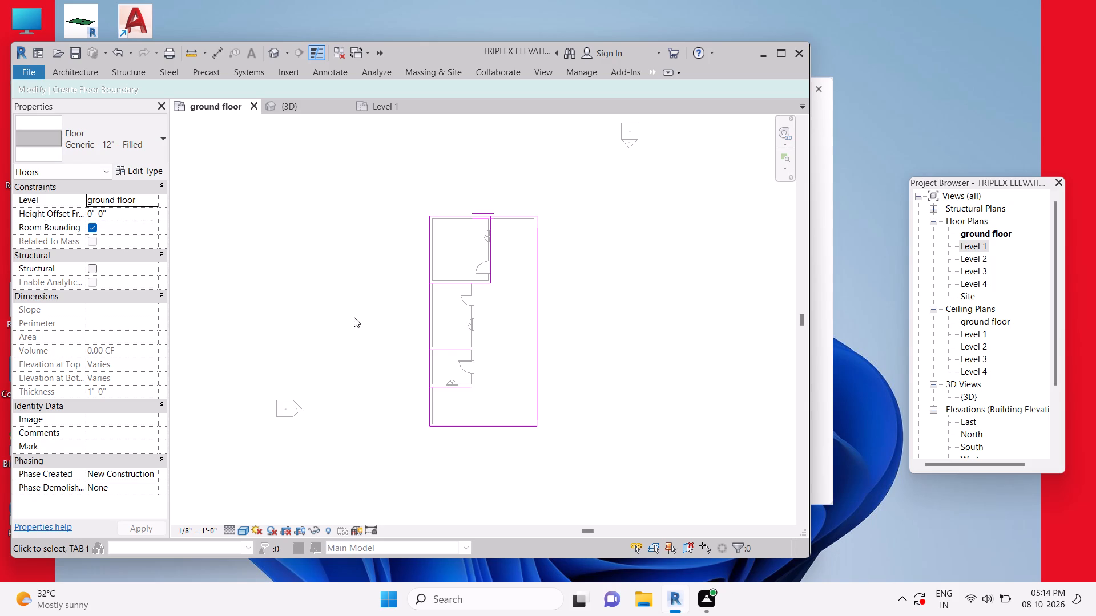
left_click(358, 228)
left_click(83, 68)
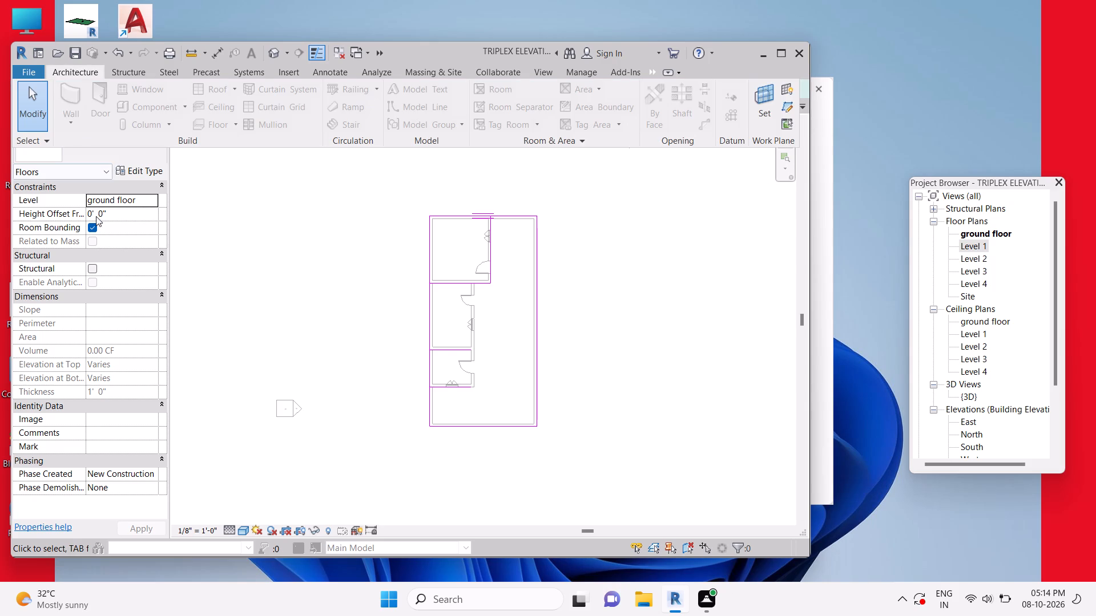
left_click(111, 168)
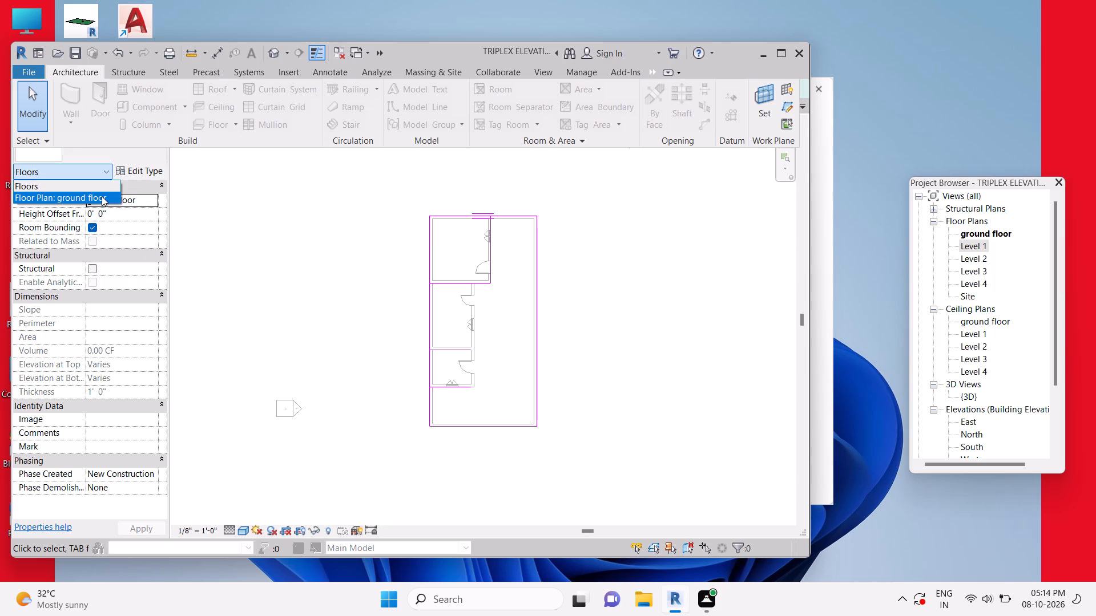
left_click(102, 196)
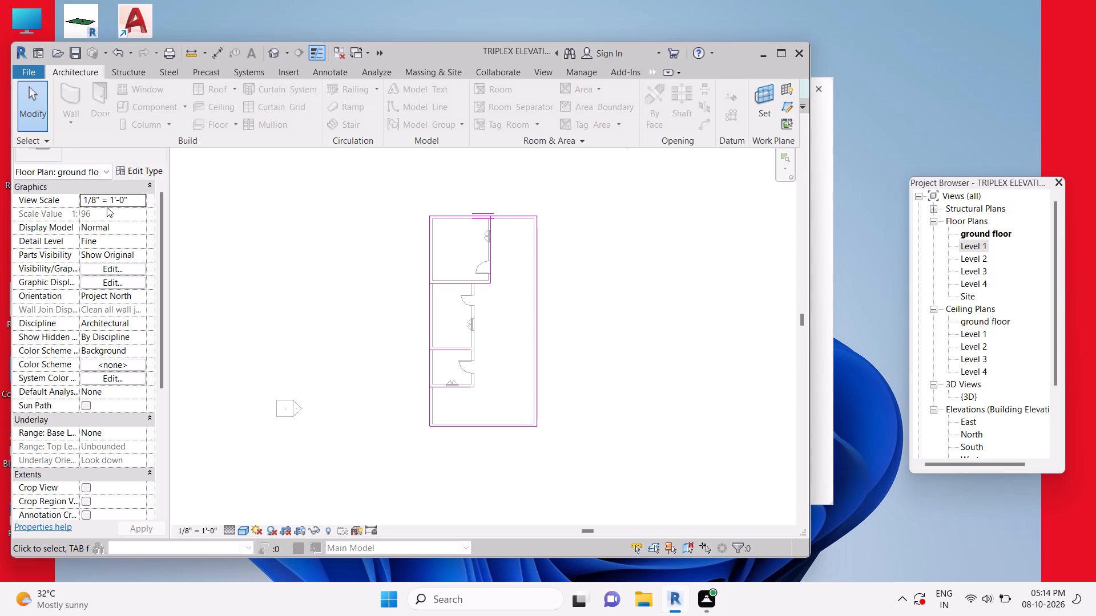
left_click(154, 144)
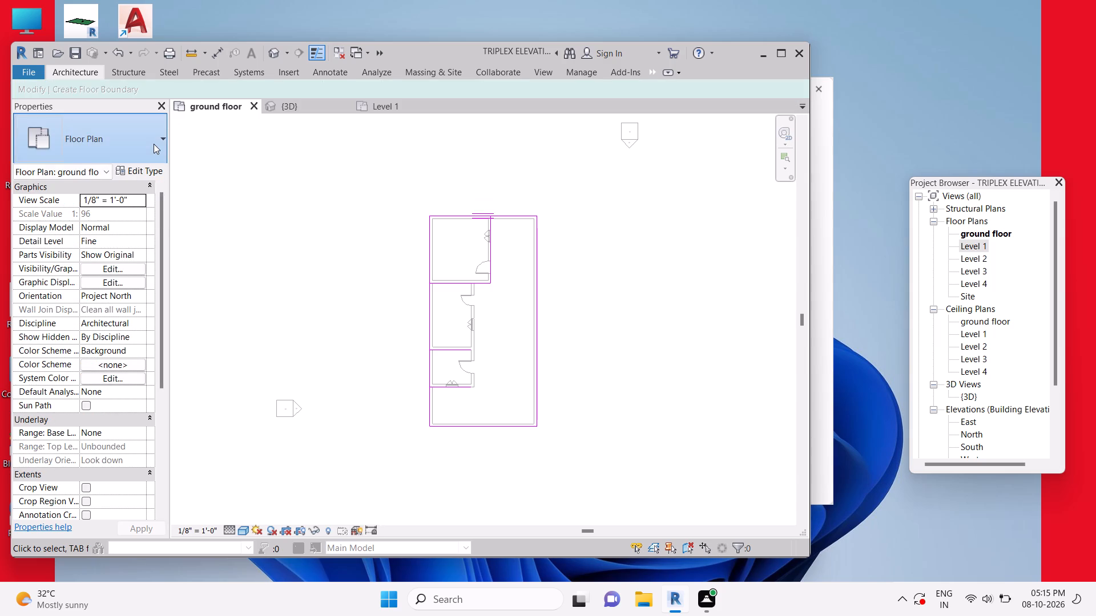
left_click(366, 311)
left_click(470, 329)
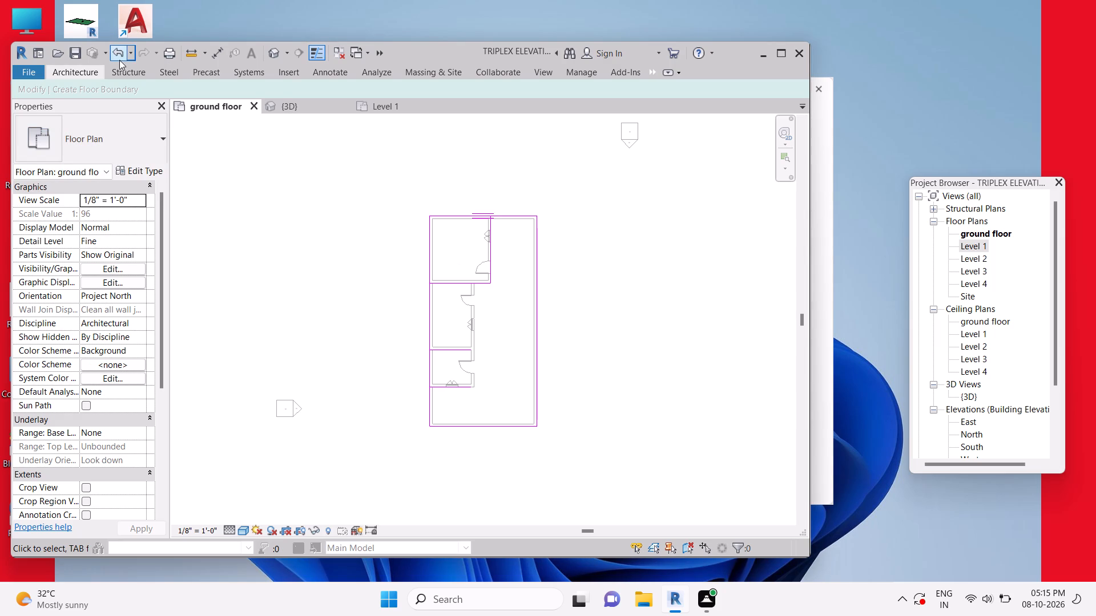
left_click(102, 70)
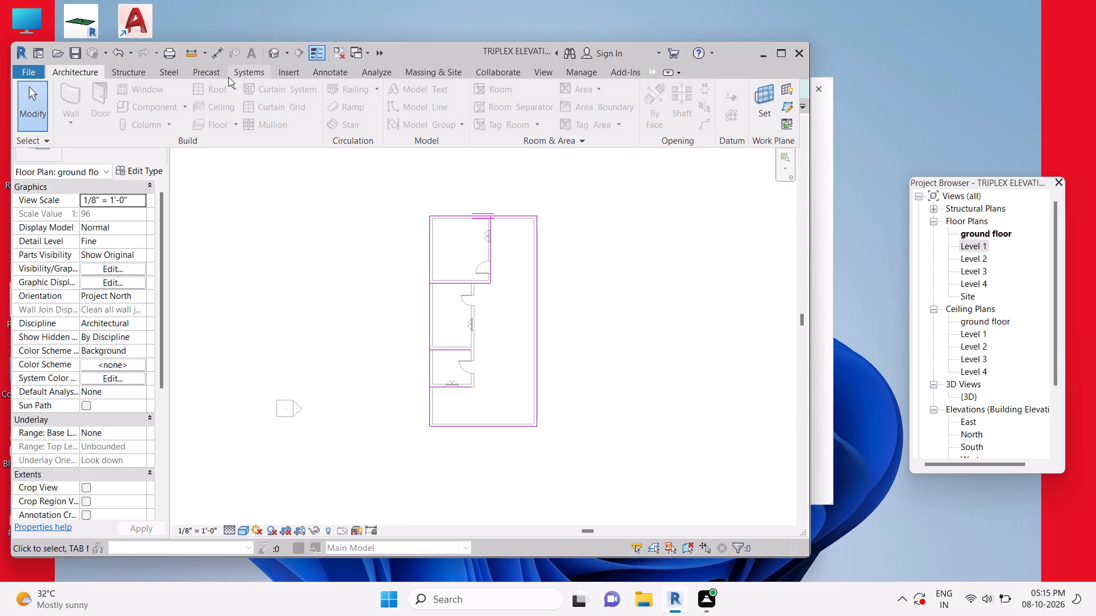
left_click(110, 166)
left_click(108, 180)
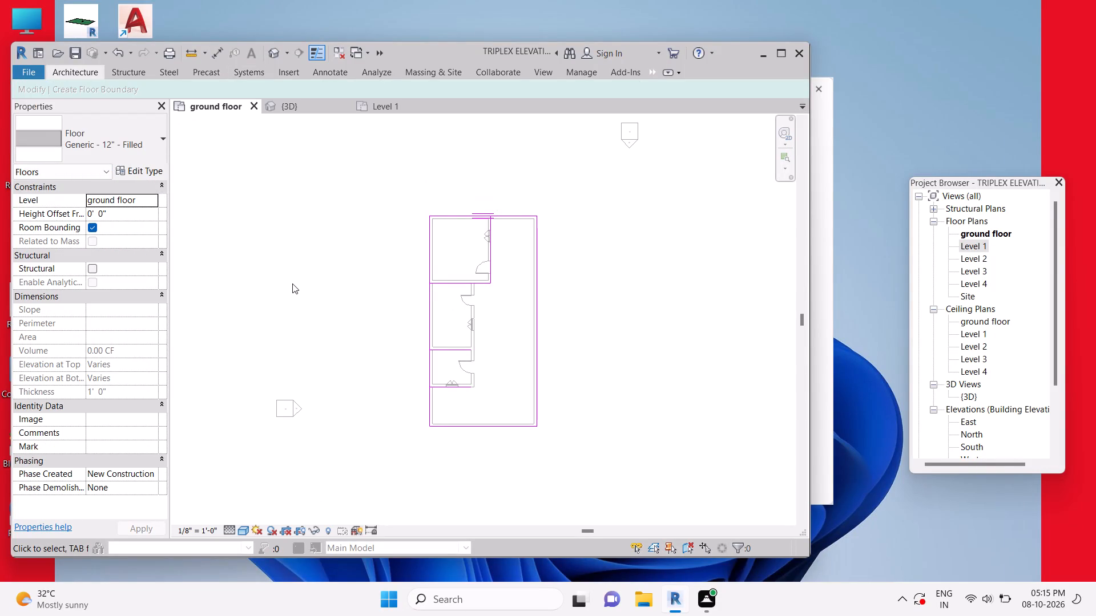
Undo the floor type change and the partition boundary edits, back to the four exterior wall lines.
key("ctrl+z")
key("ctrl+z")
key("ctrl+z")
key("ctrl+z")
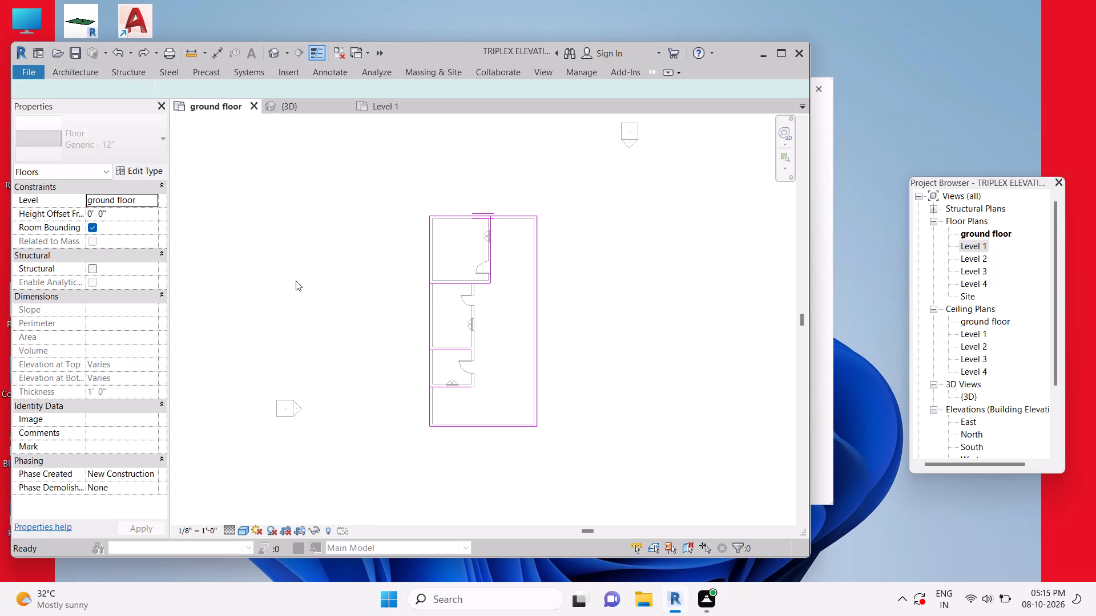
key("ctrl+z")
type("zz")
key("ctrl+z")
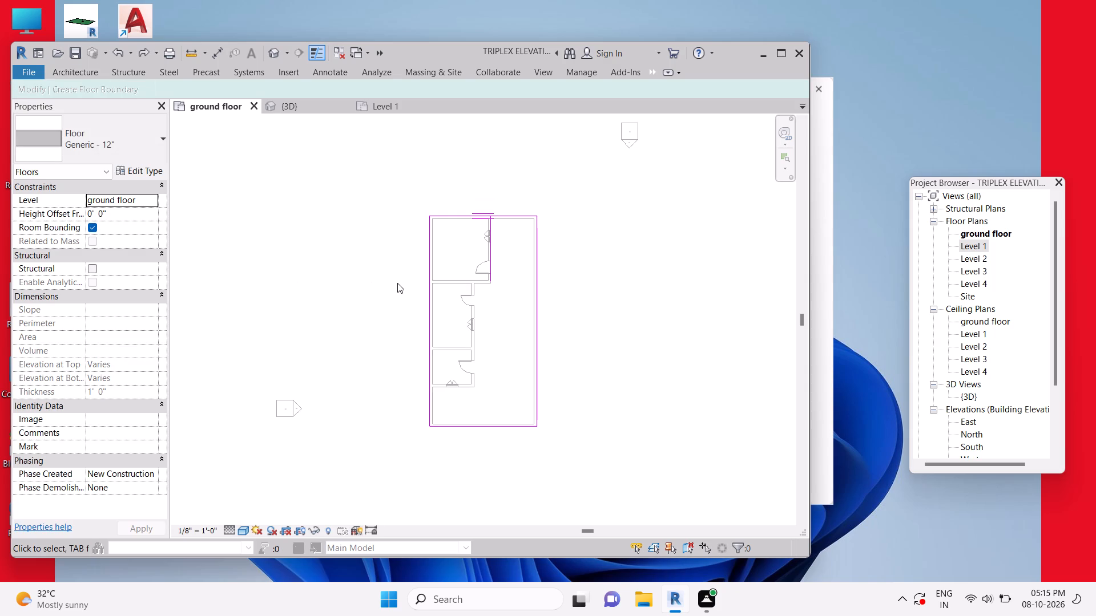
type("zz")
key("ctrl+z")
Restore the full ribbon display so its tools stay expanded above the drawing.
left_click(674, 69)
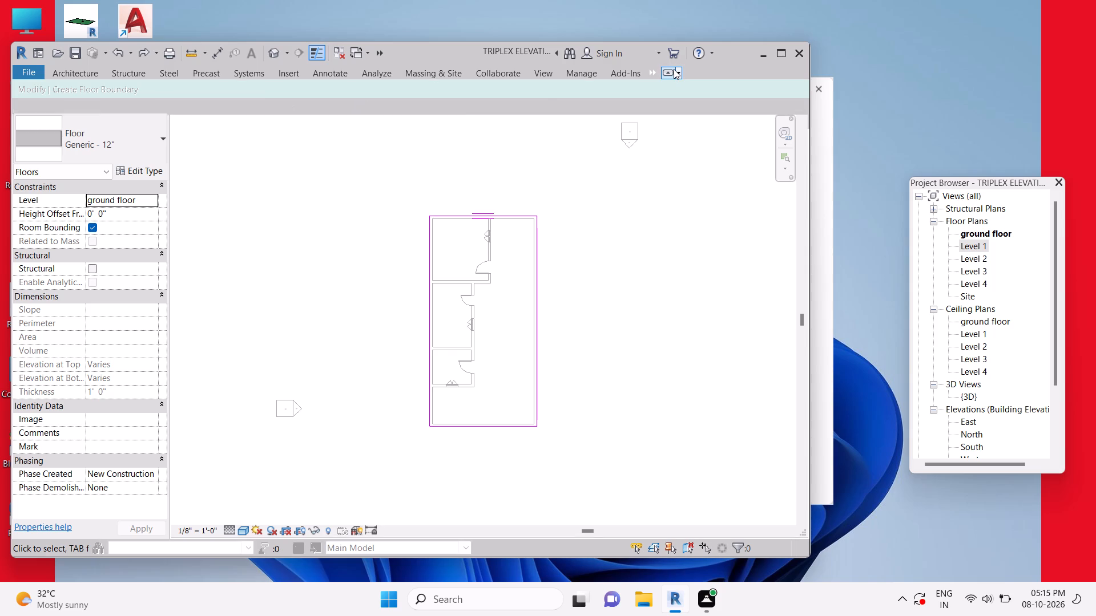
left_click(674, 68)
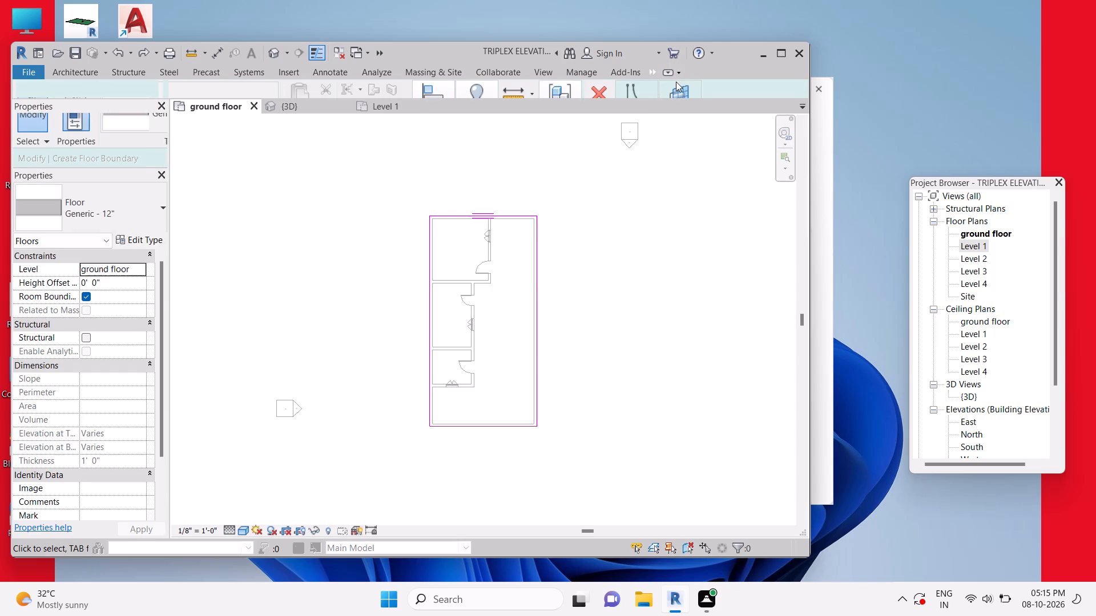
left_click(679, 75)
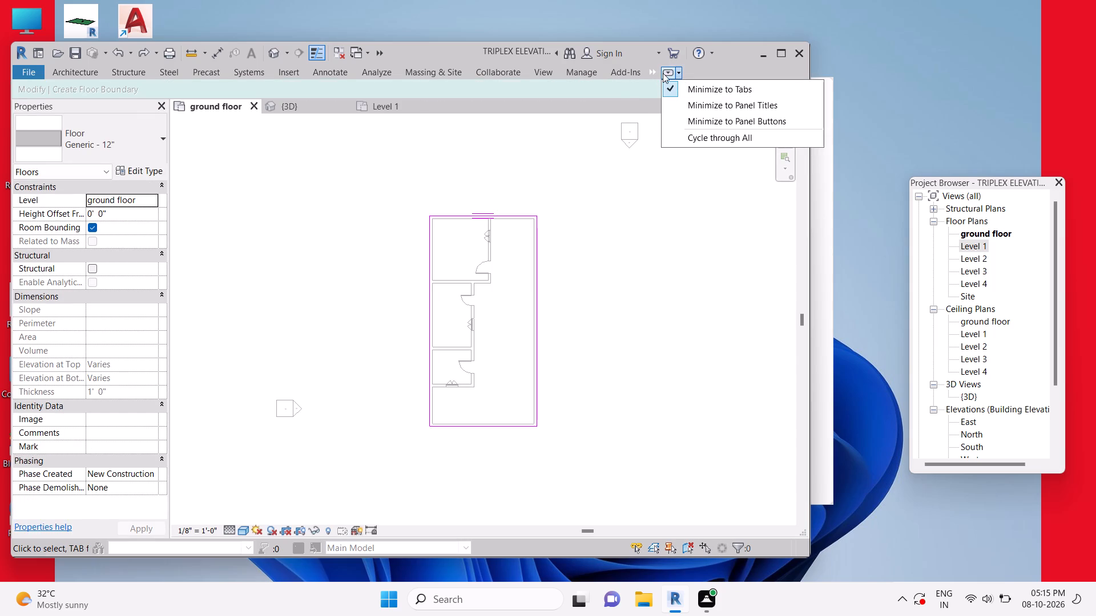
left_click(663, 72)
left_click(663, 71)
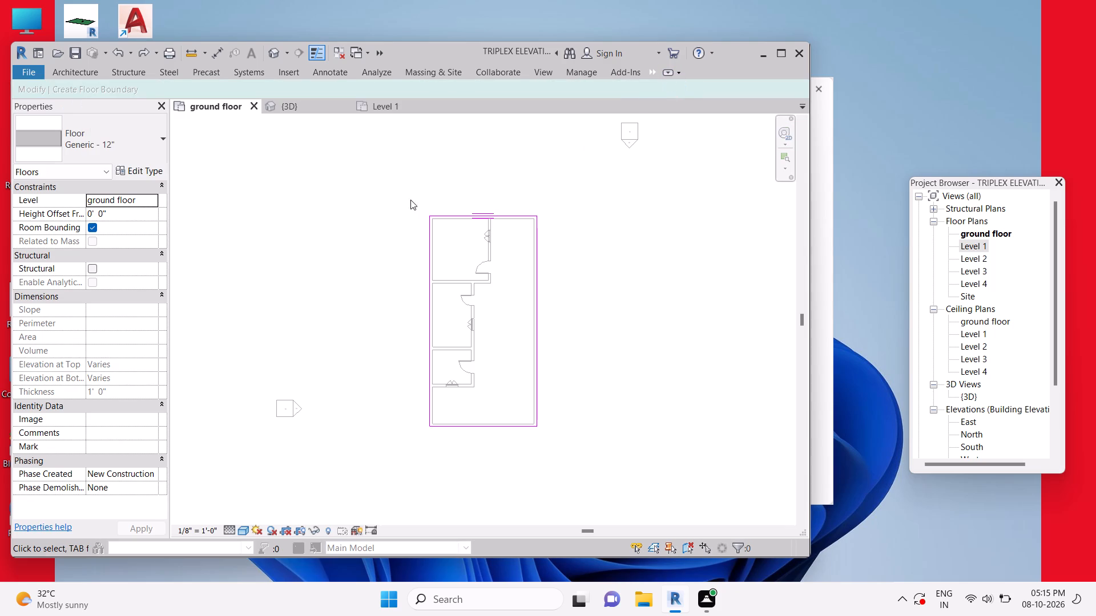
left_click(74, 68)
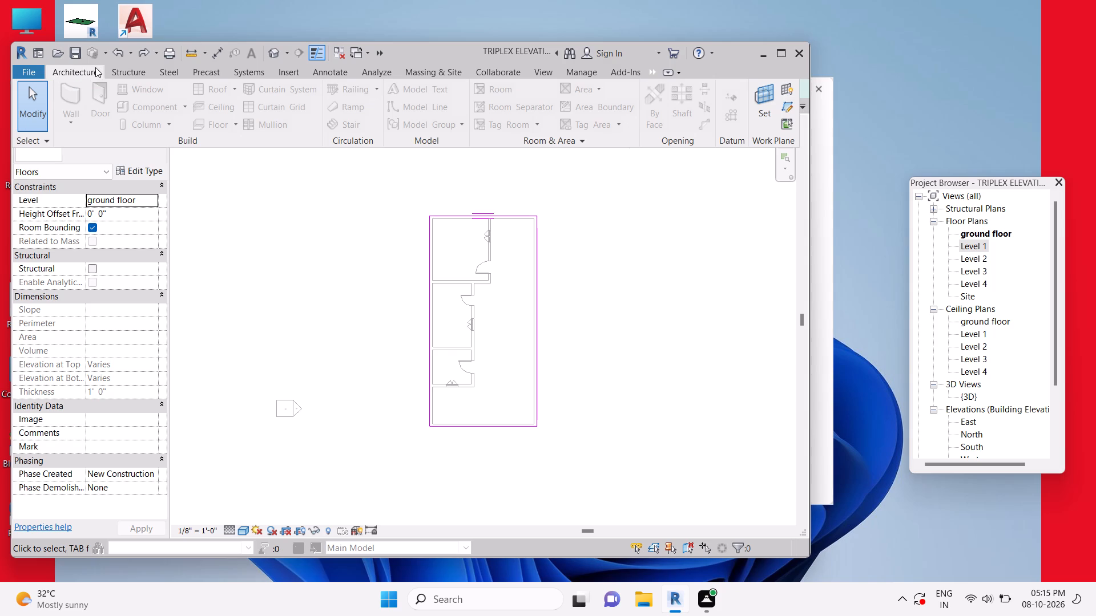
left_click(475, 249)
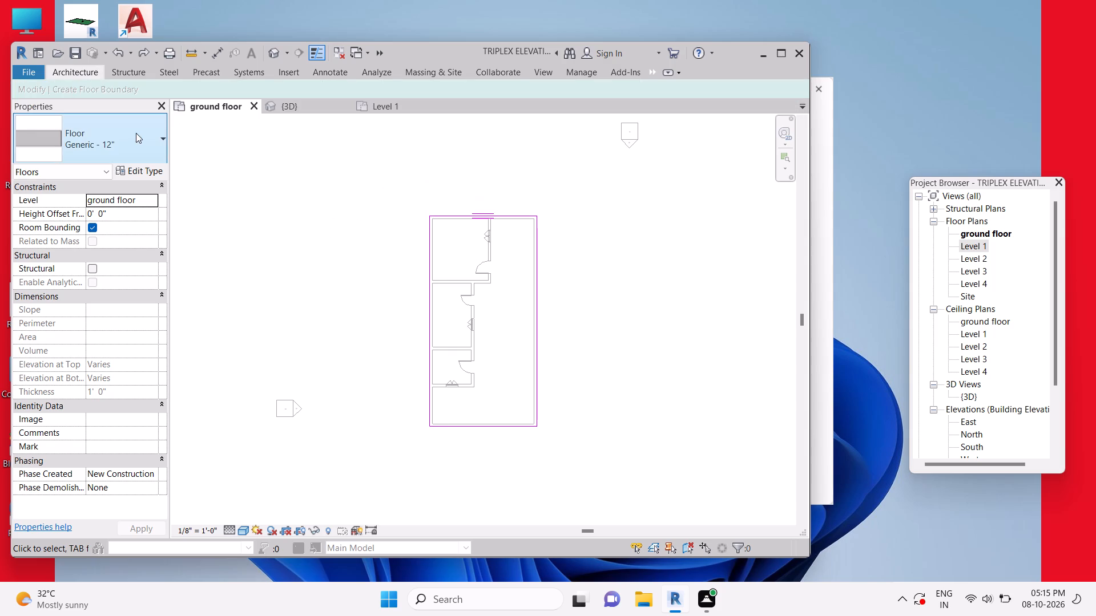
left_click(136, 131)
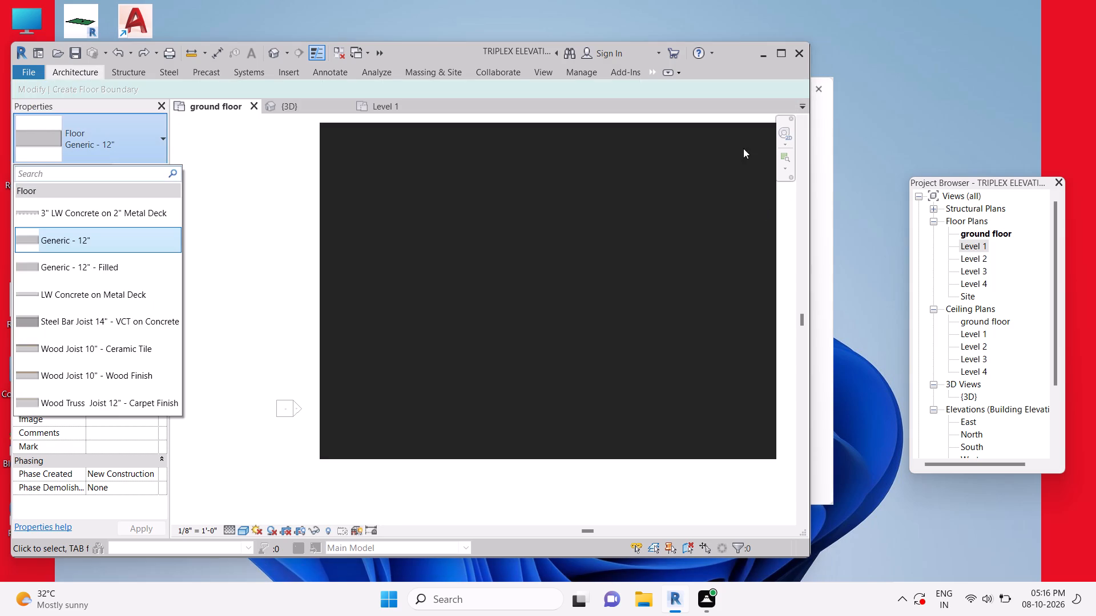
left_click(754, 132)
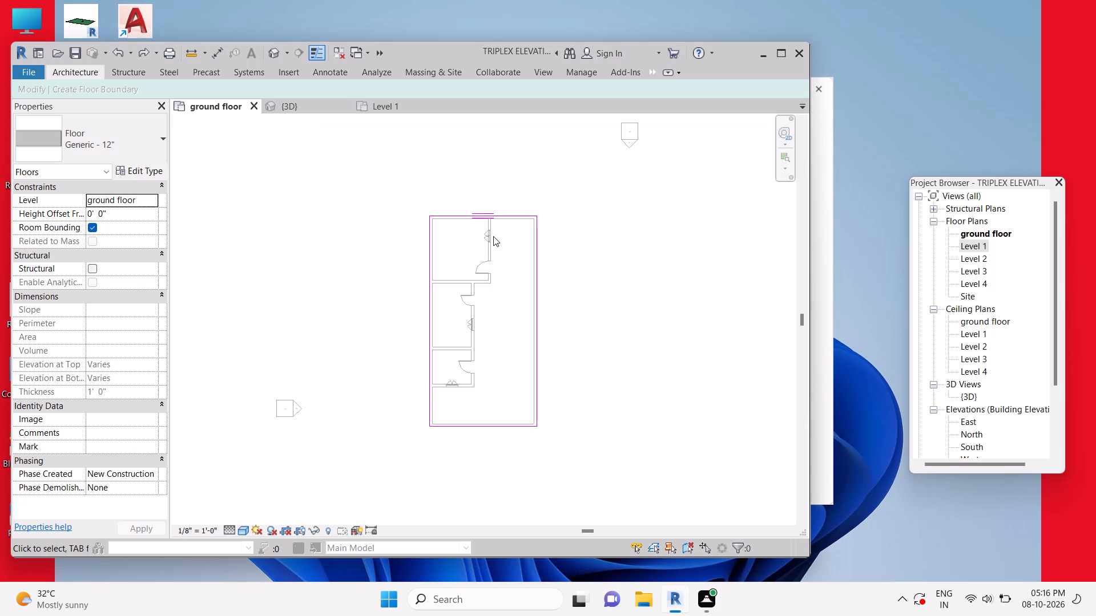
left_click(493, 238)
scroll(615, 108, "down", 1)
scroll(615, 108, "up", 1)
left_click(670, 70)
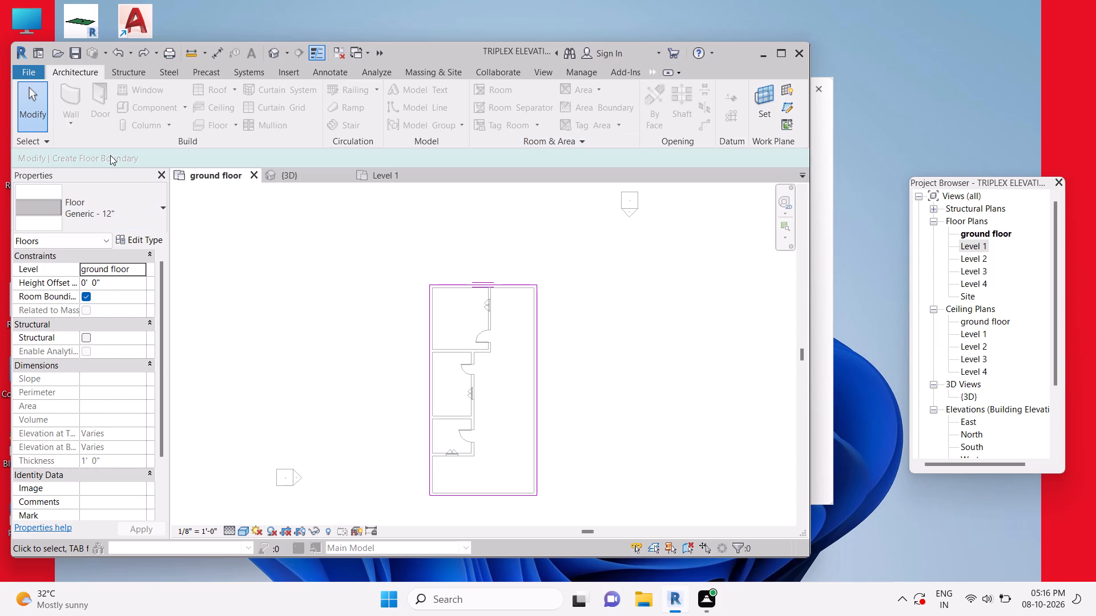
left_click(88, 69)
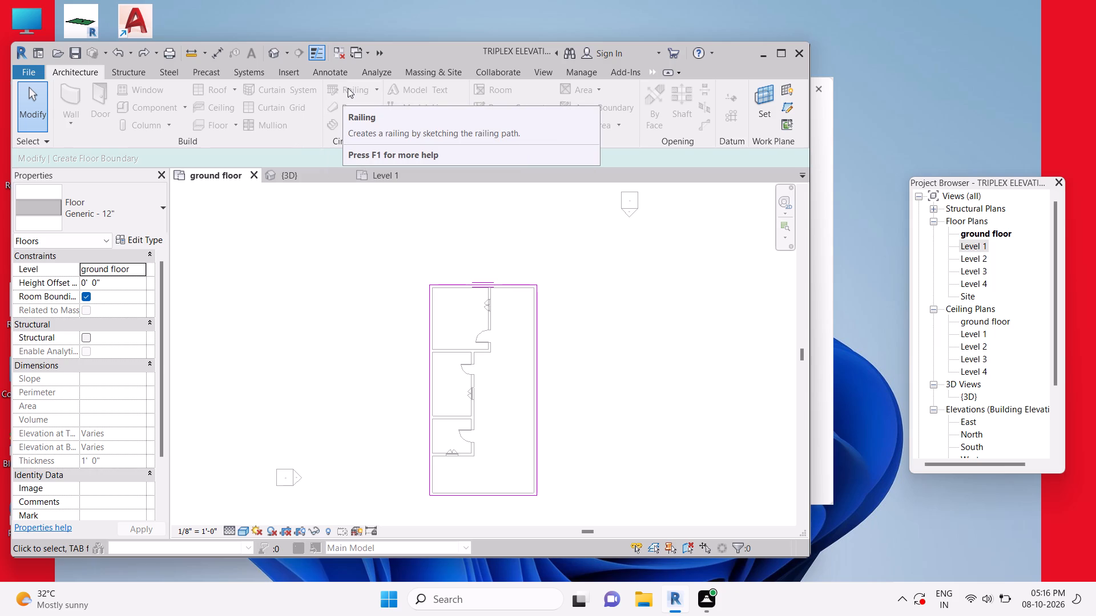
Undo the remaining exterior wall boundary lines until the floor sketch is empty.
left_click(237, 281)
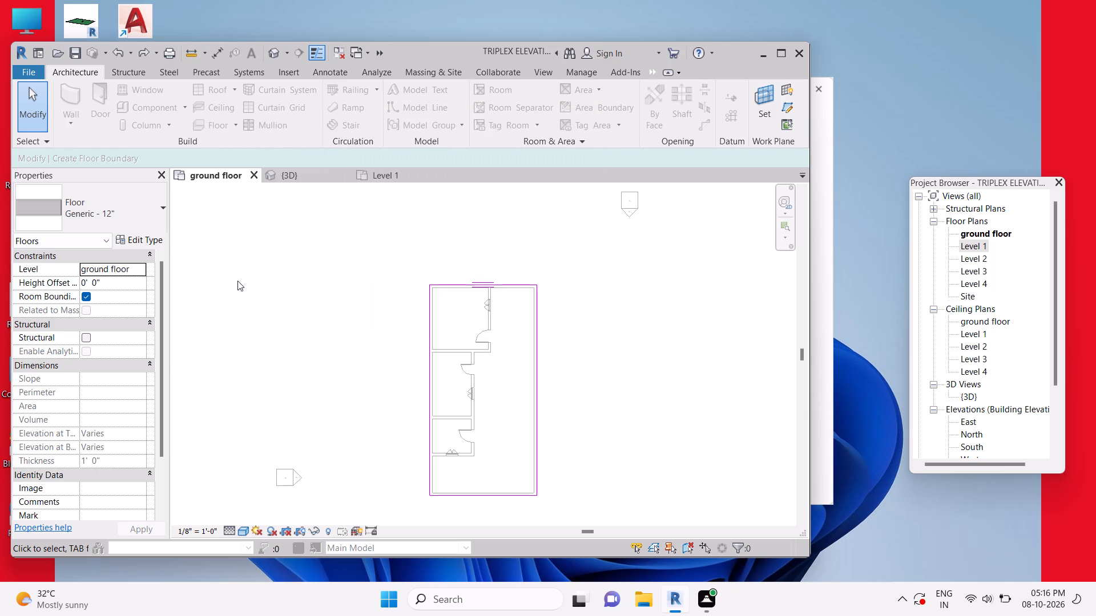
key("ctrl+z")
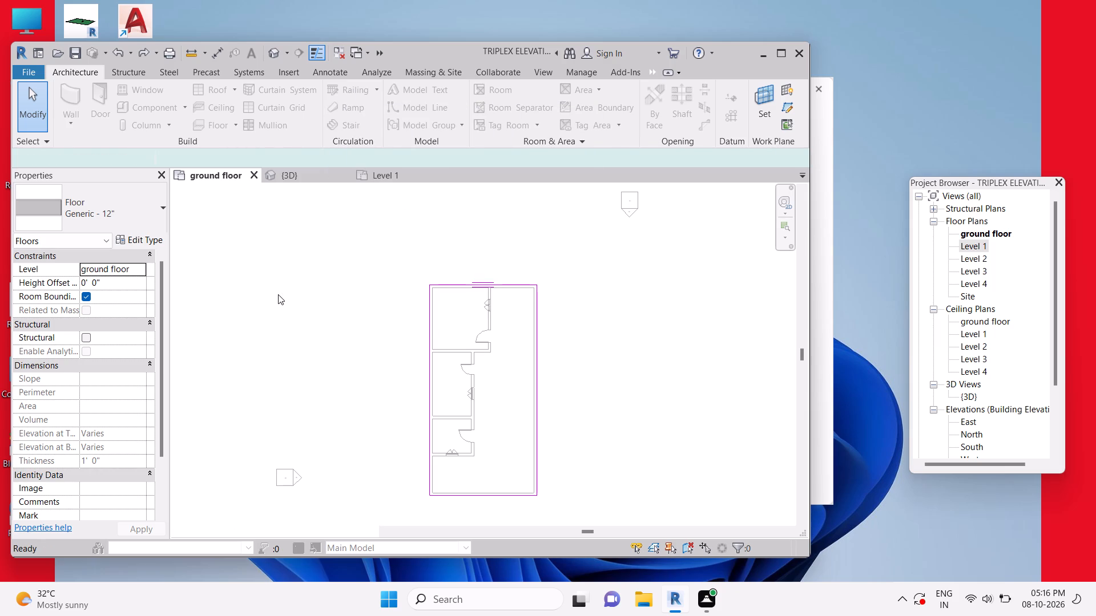
key("ctrl+z")
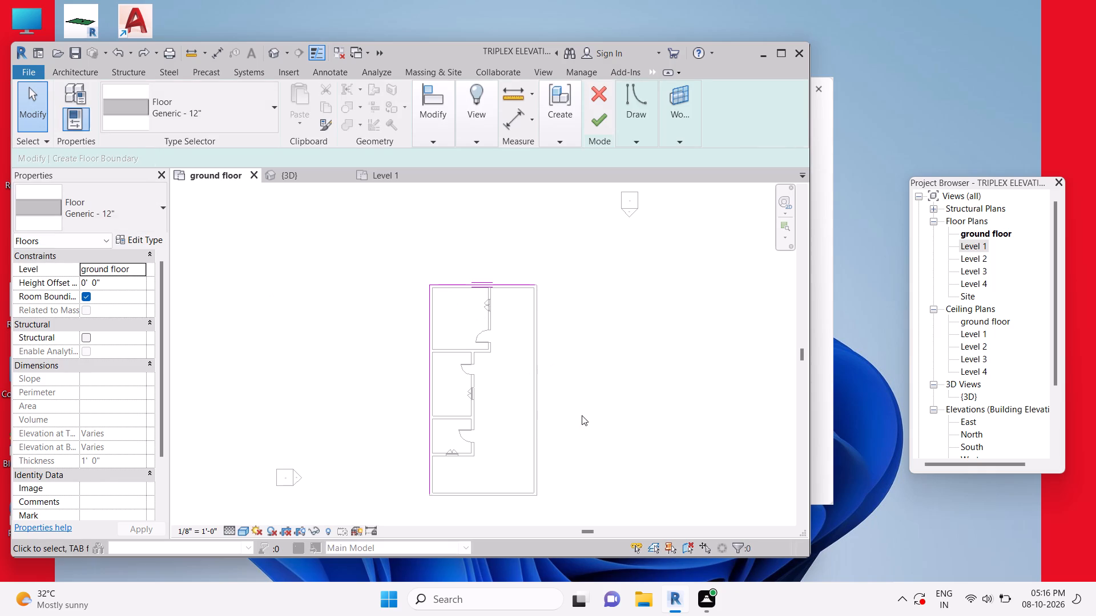
left_click(536, 417)
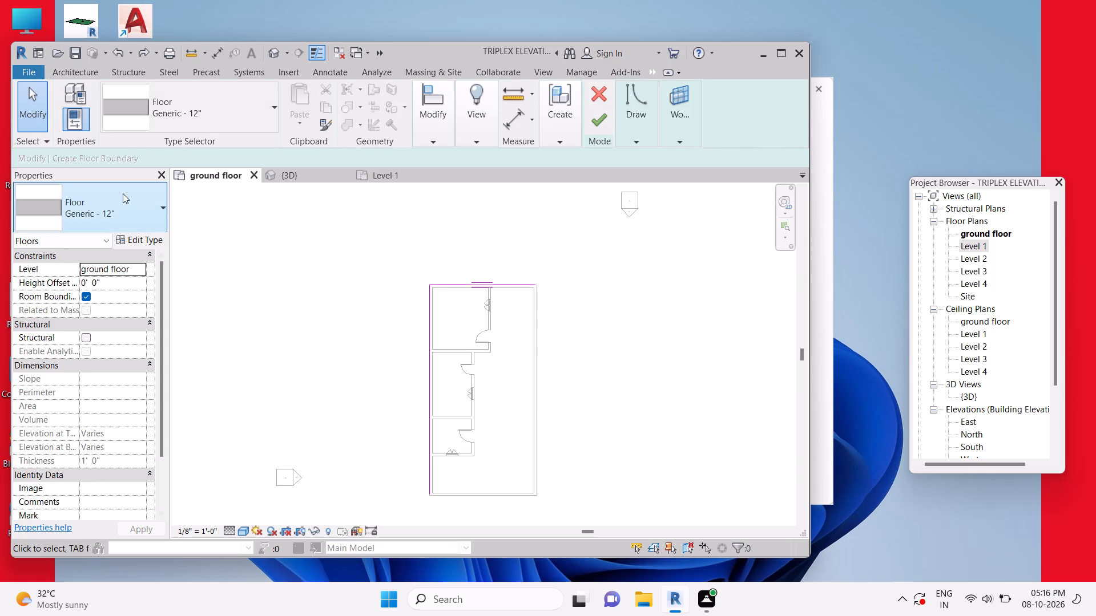
left_click(123, 193)
left_click(149, 310)
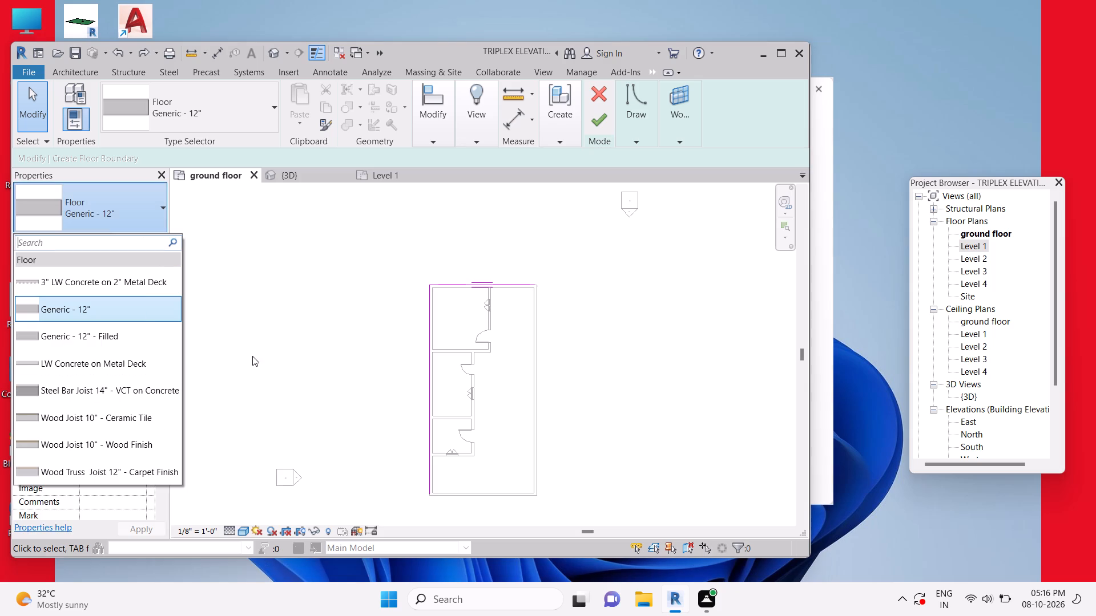
left_click(533, 419)
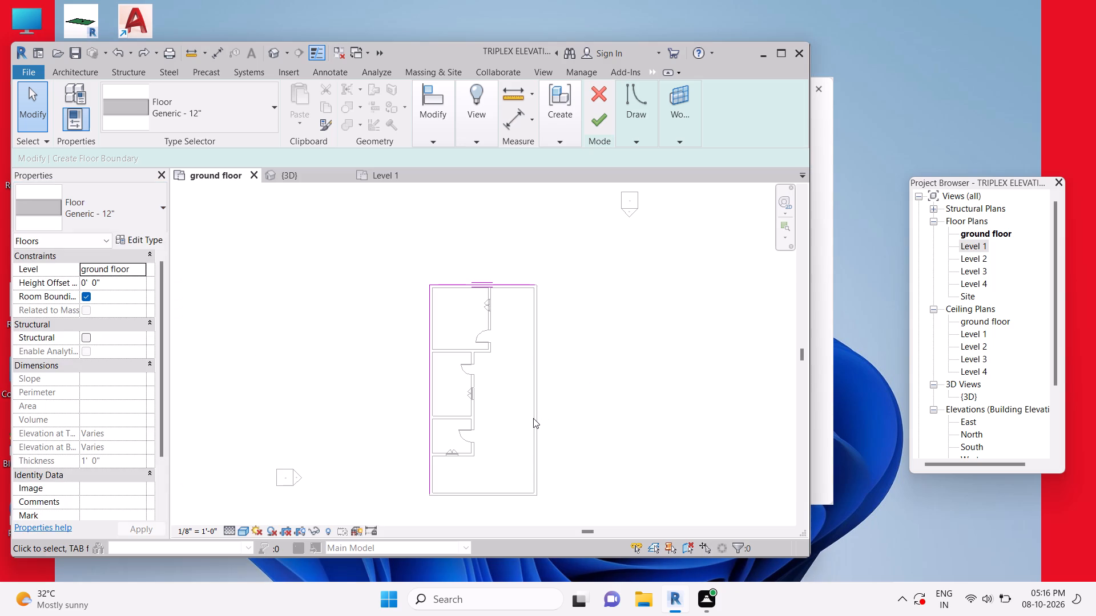
key("ctrl+z")
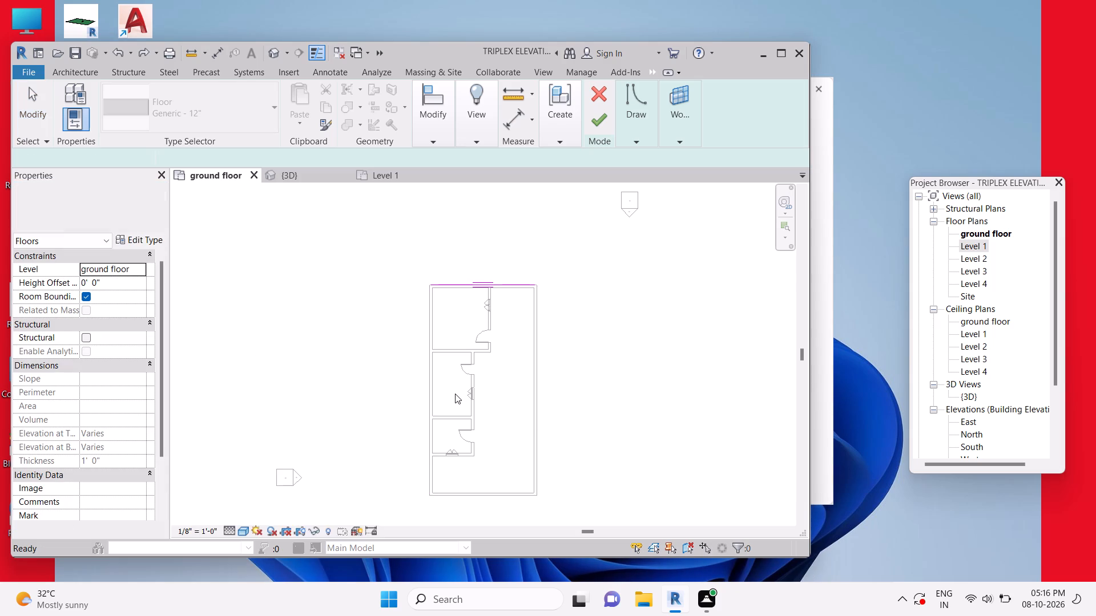
key("ctrl+z")
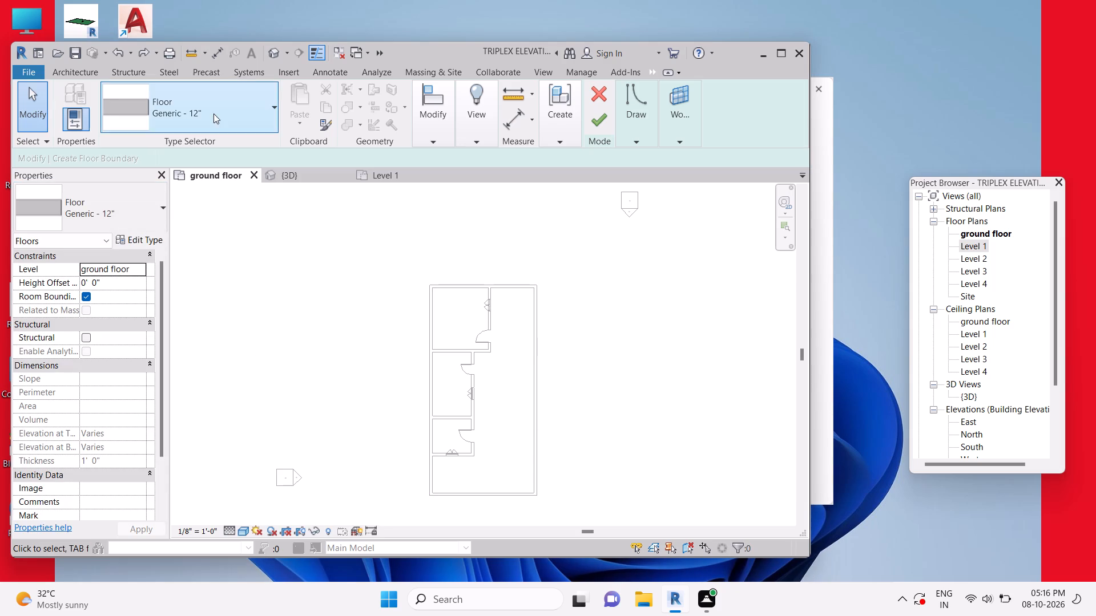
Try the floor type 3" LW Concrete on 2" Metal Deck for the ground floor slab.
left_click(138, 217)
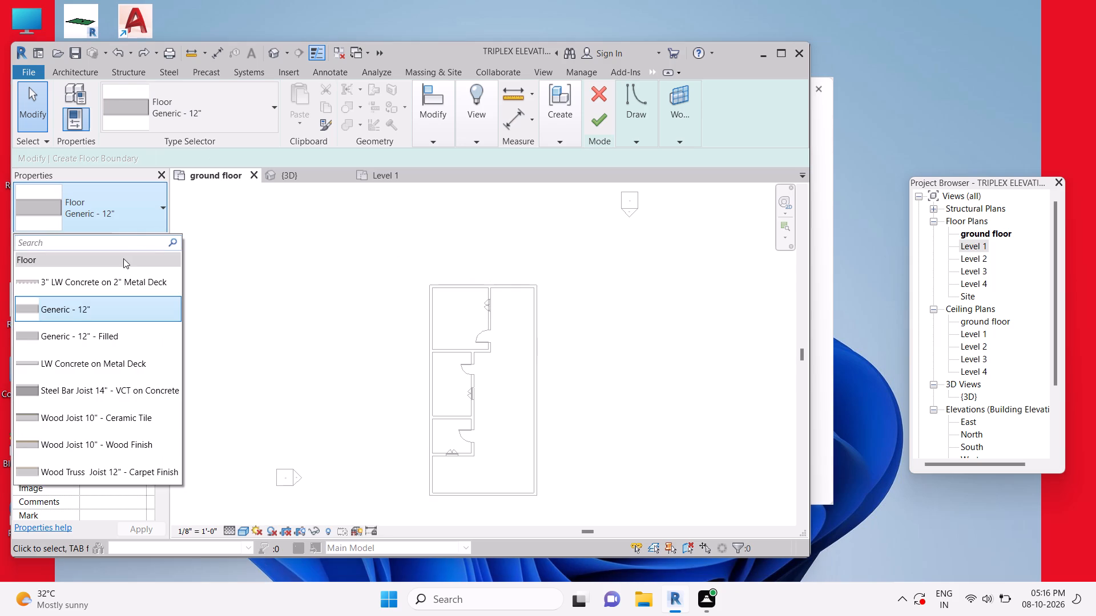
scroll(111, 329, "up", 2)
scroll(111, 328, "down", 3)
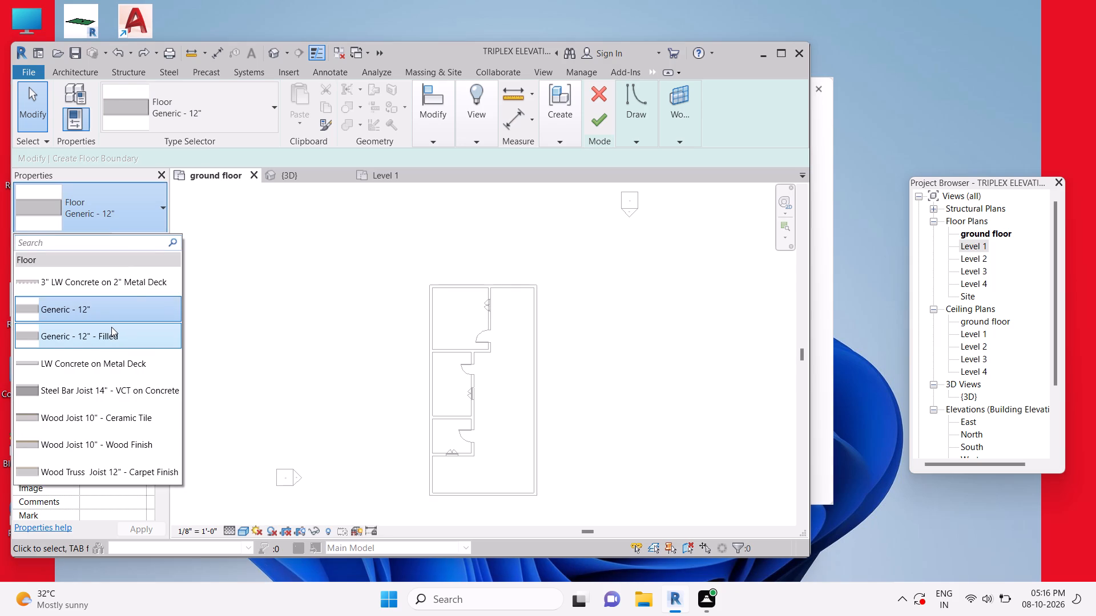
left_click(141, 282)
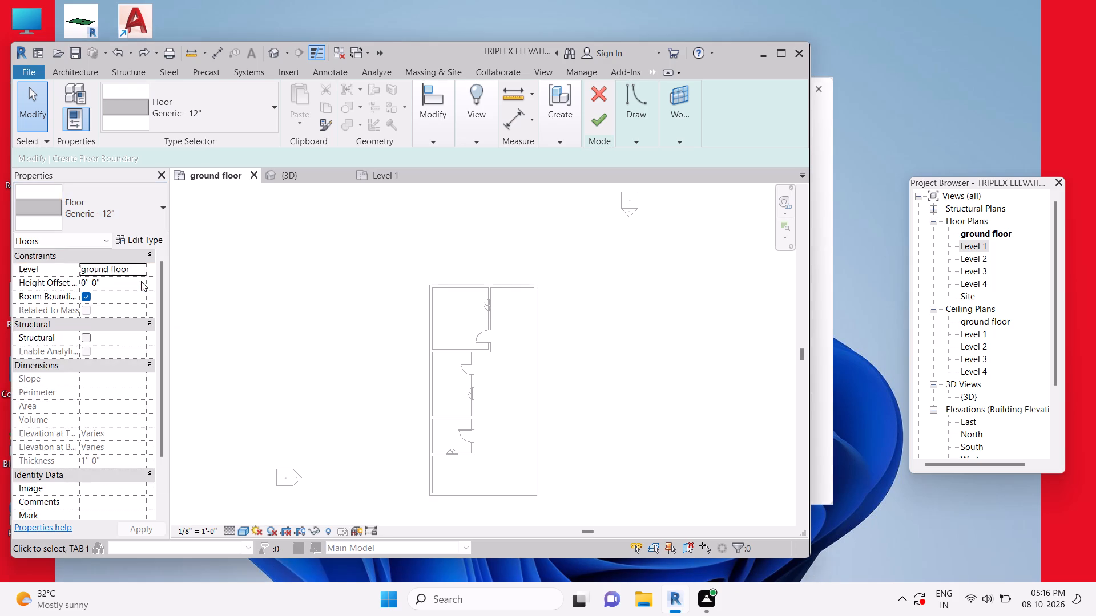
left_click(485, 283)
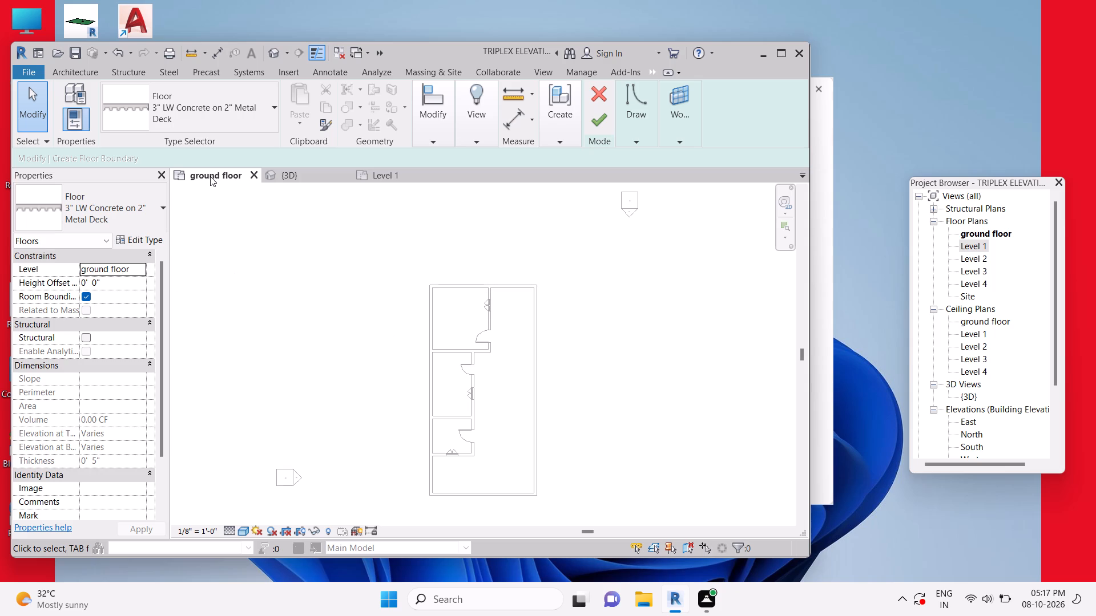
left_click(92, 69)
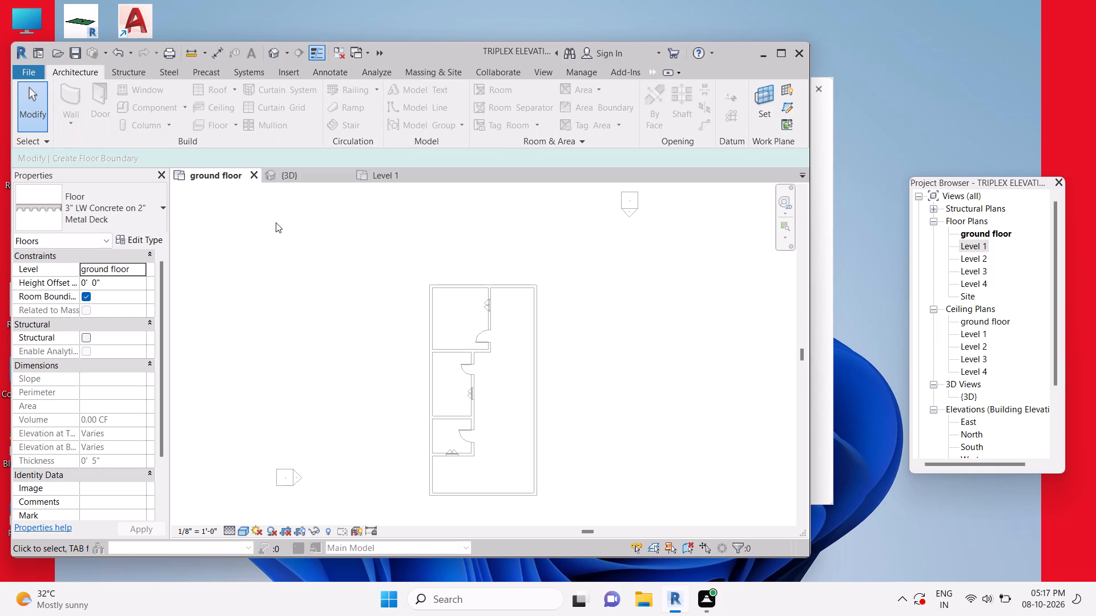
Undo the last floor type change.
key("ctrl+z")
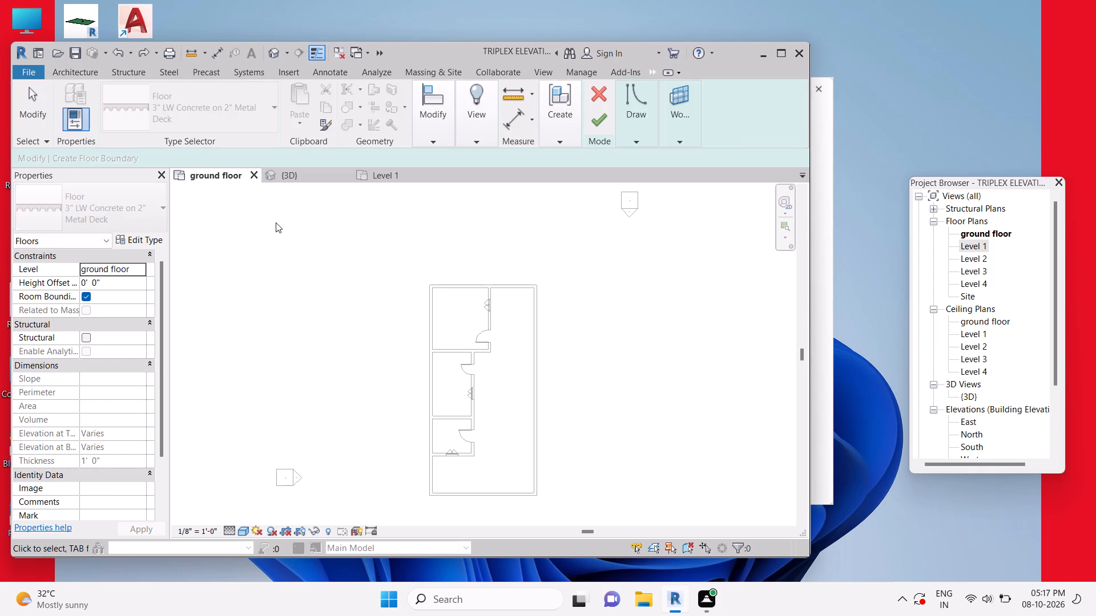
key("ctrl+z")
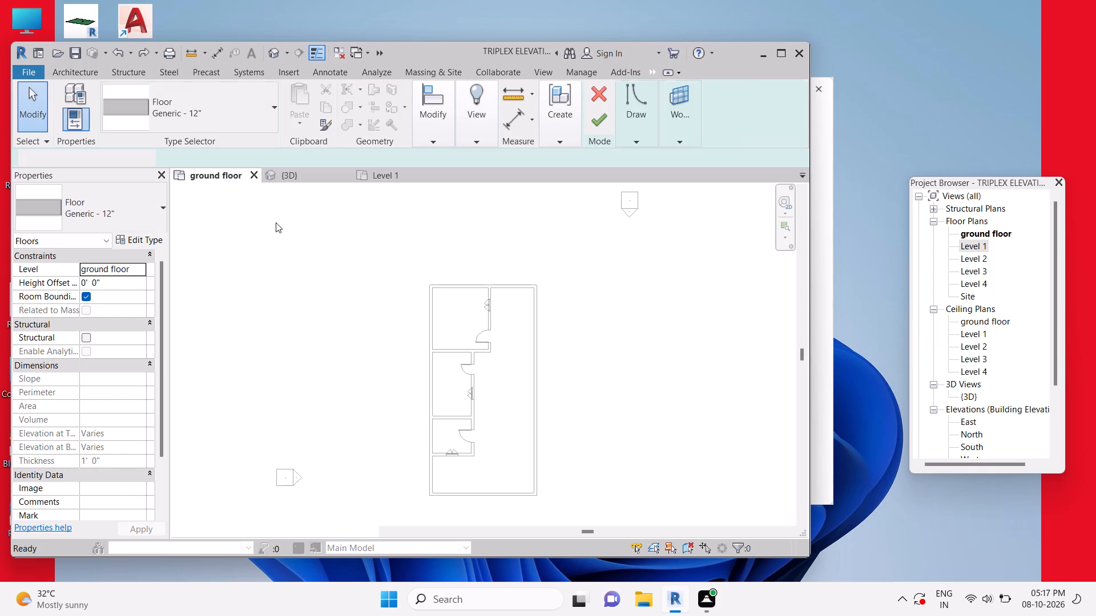
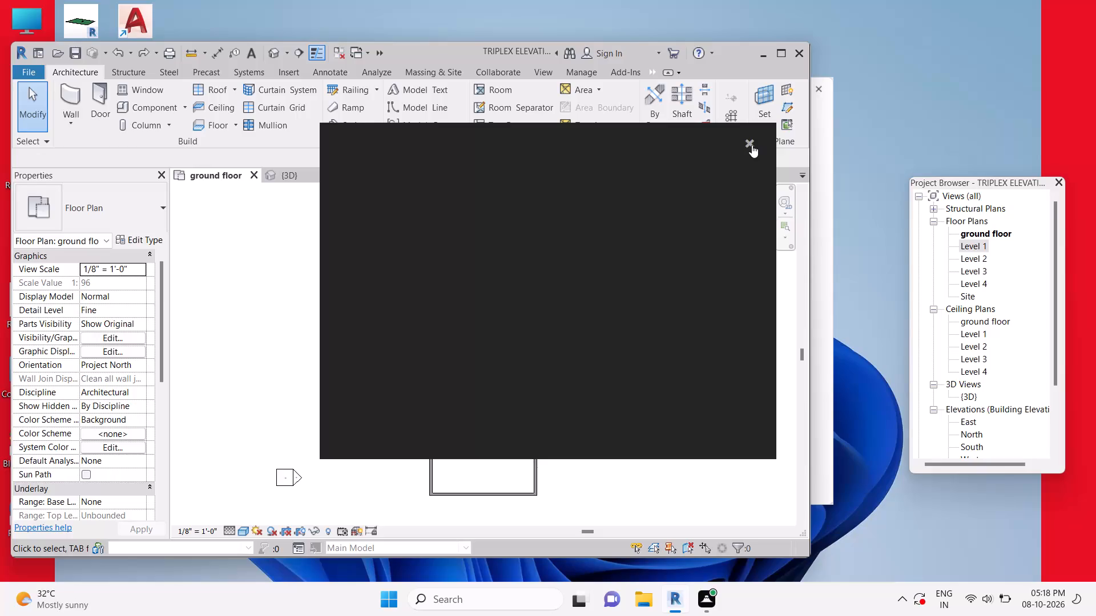
Close the Autodesk Genuine notification card covering the ground floor plan.
left_click(752, 143)
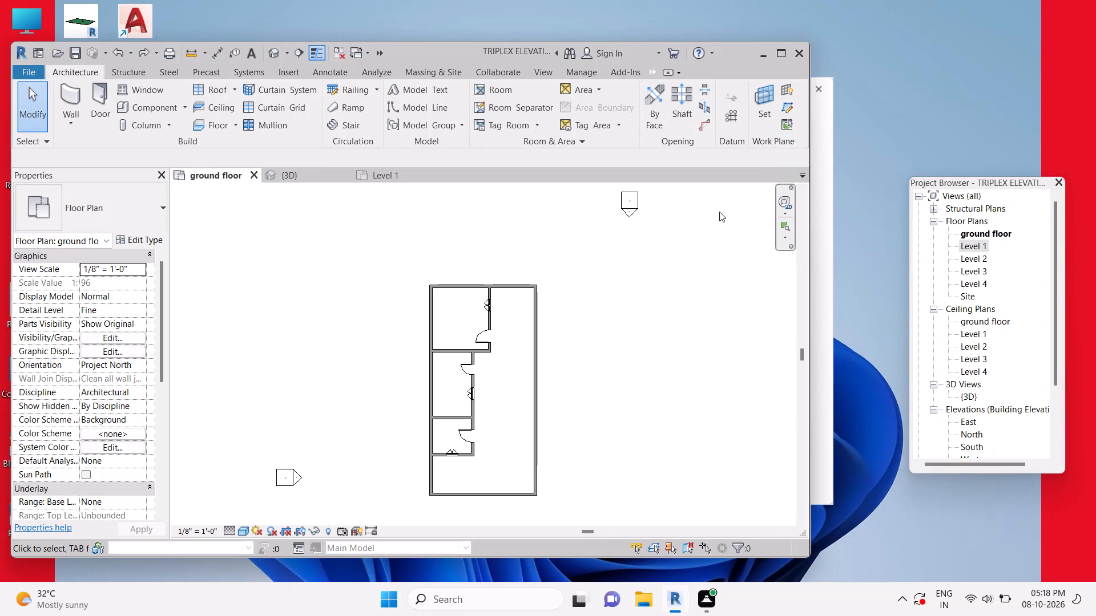
Examine the ground floor walls, doors and windows in the floor plan and the 3D view.
scroll(574, 305, "up", 4)
scroll(575, 303, "down", 4)
middle_click_drag(546, 355, 595, 317)
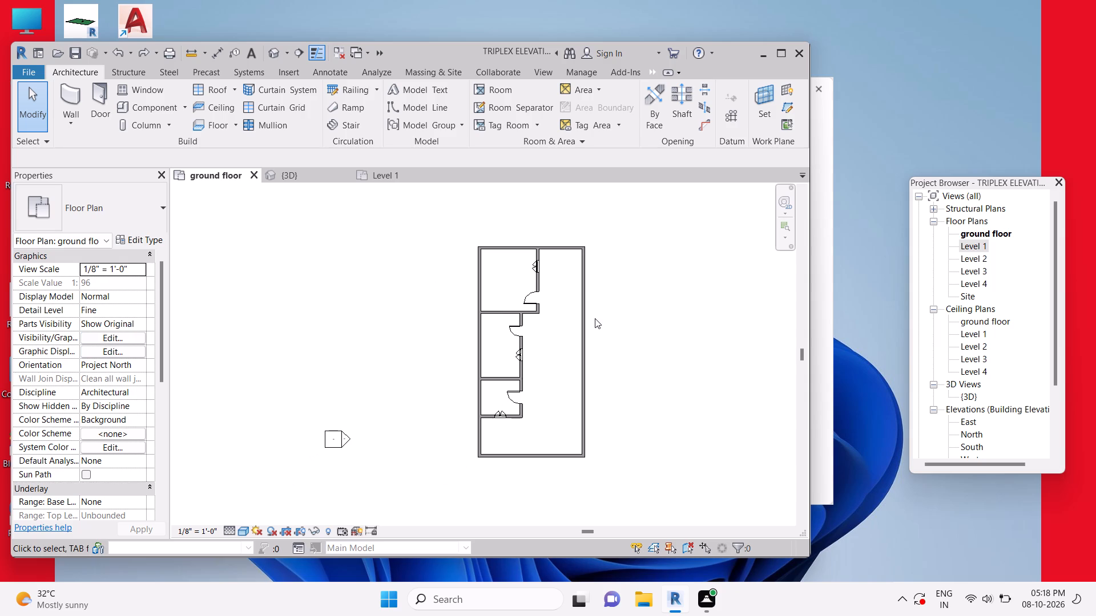
left_click(309, 173)
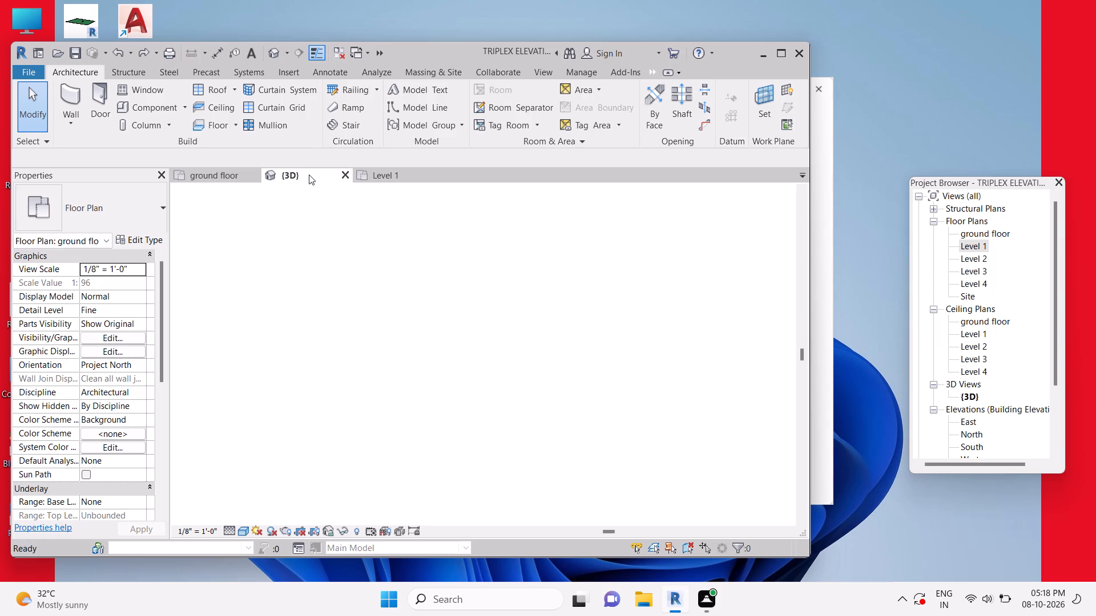
scroll(468, 329, "up", 2)
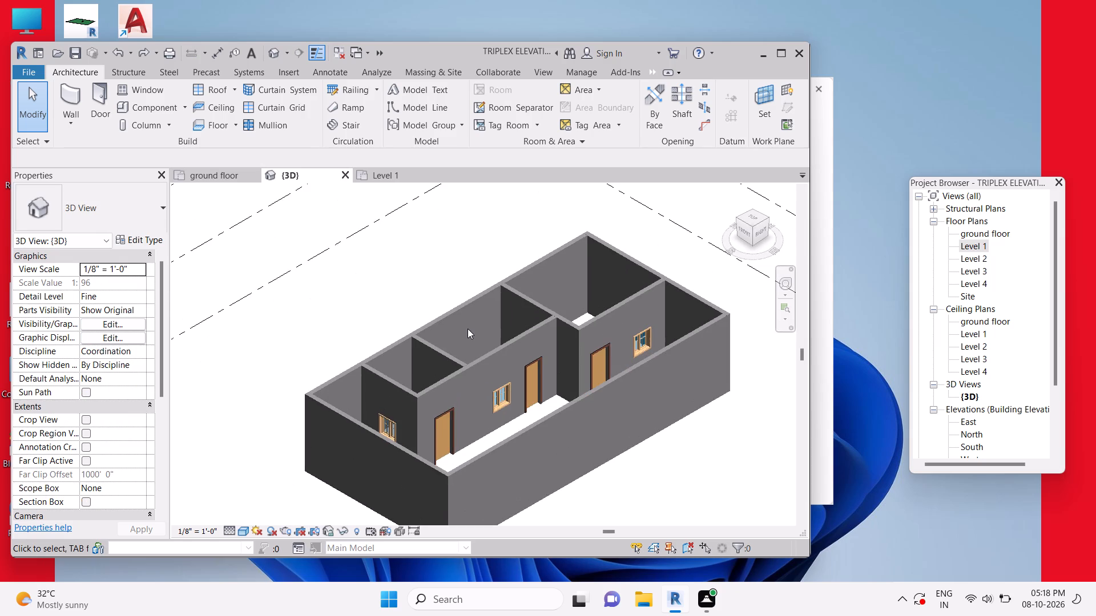
scroll(468, 329, "down", 1)
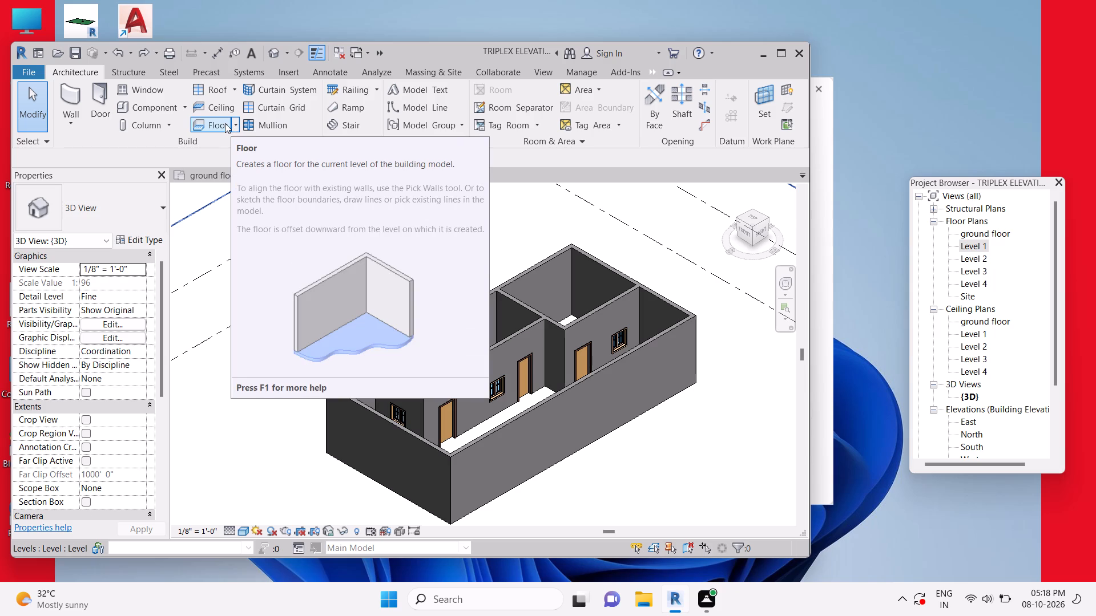
Create a Generic - 12" architectural floor on the ground floor level, picking the four exterior walls as its boundary with Extend into wall enabled.
left_click(233, 119)
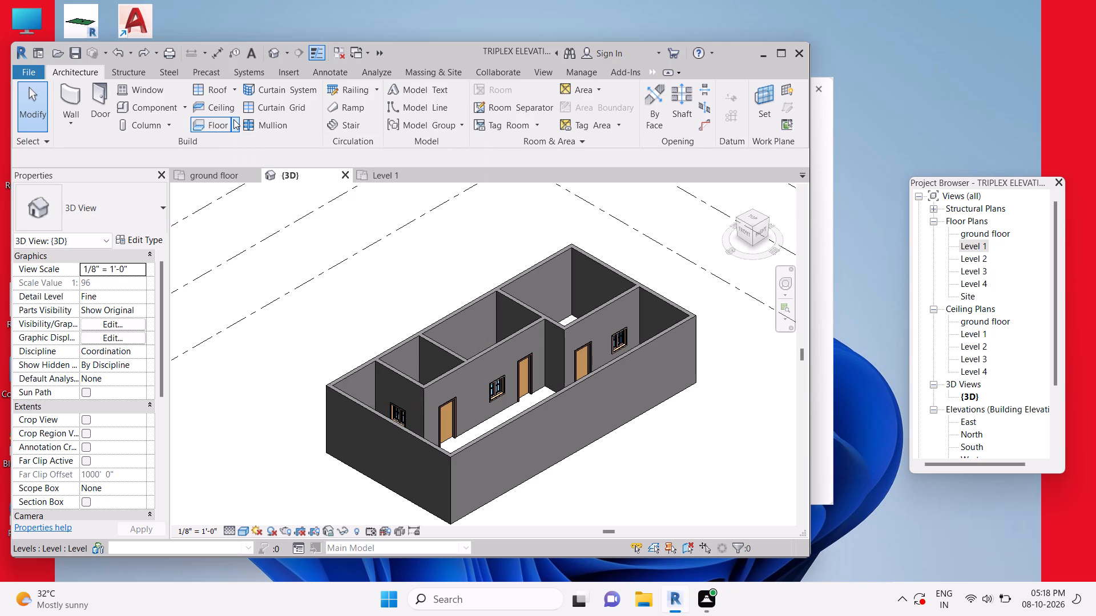
scroll(232, 143, "down", 1)
scroll(232, 143, "up", 1)
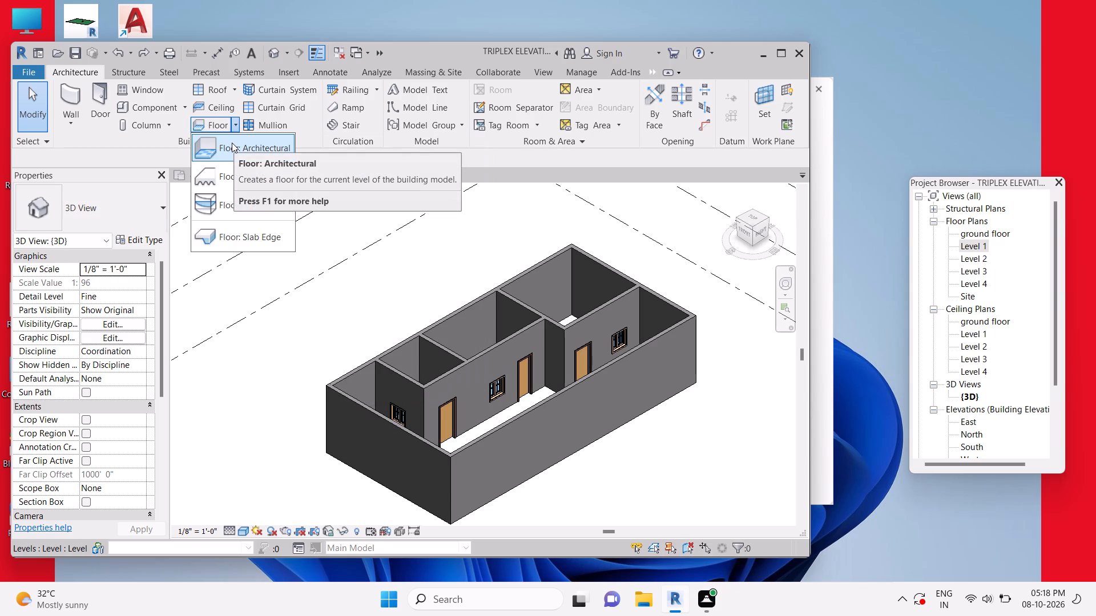
left_click(231, 140)
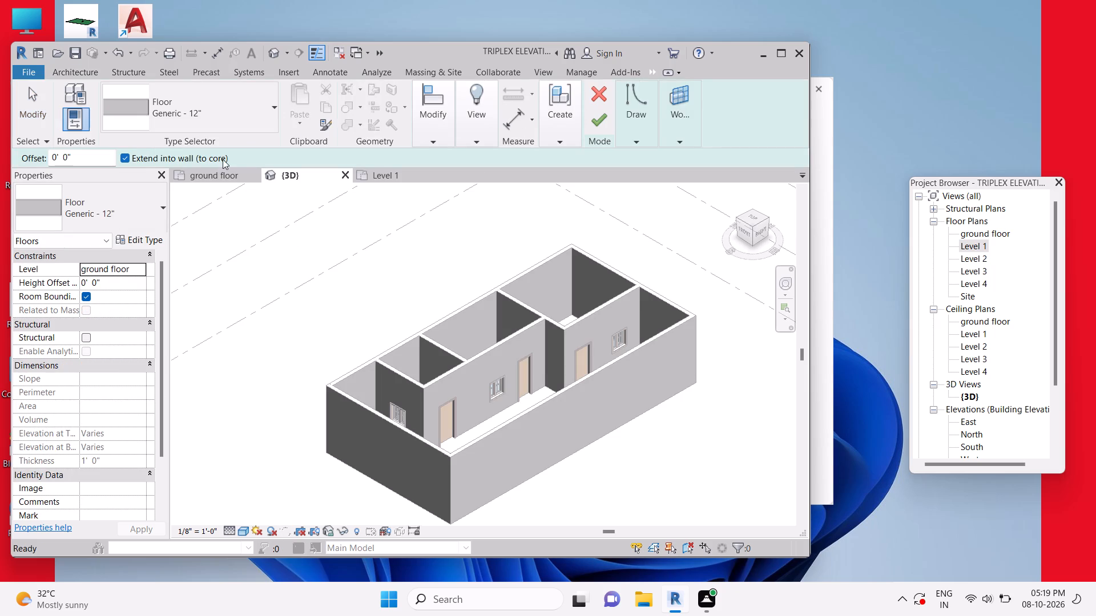
left_click(128, 155)
left_click(128, 155)
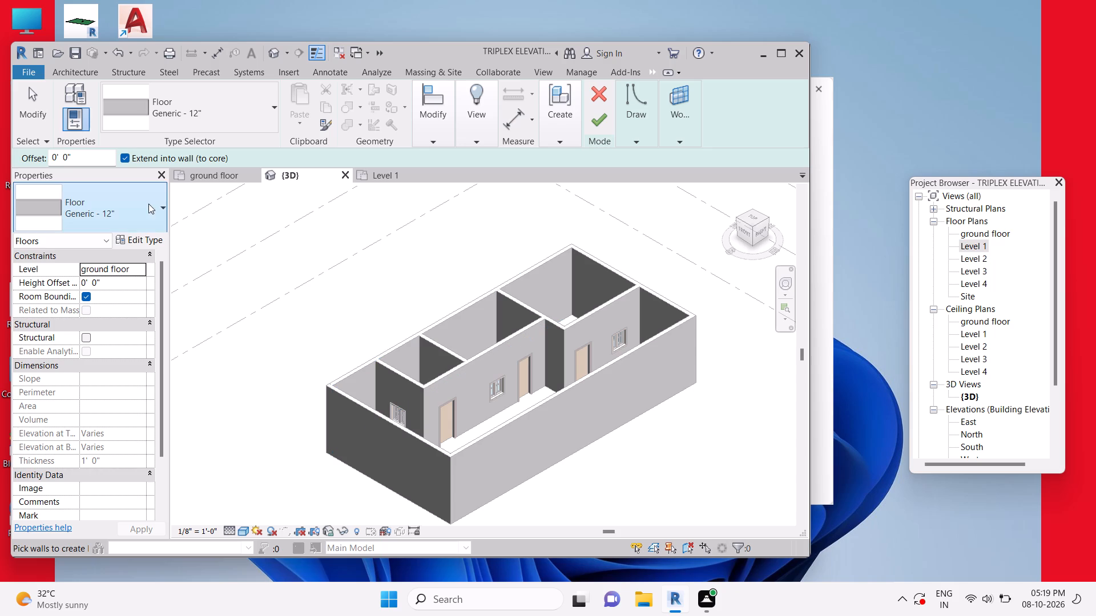
left_click(224, 176)
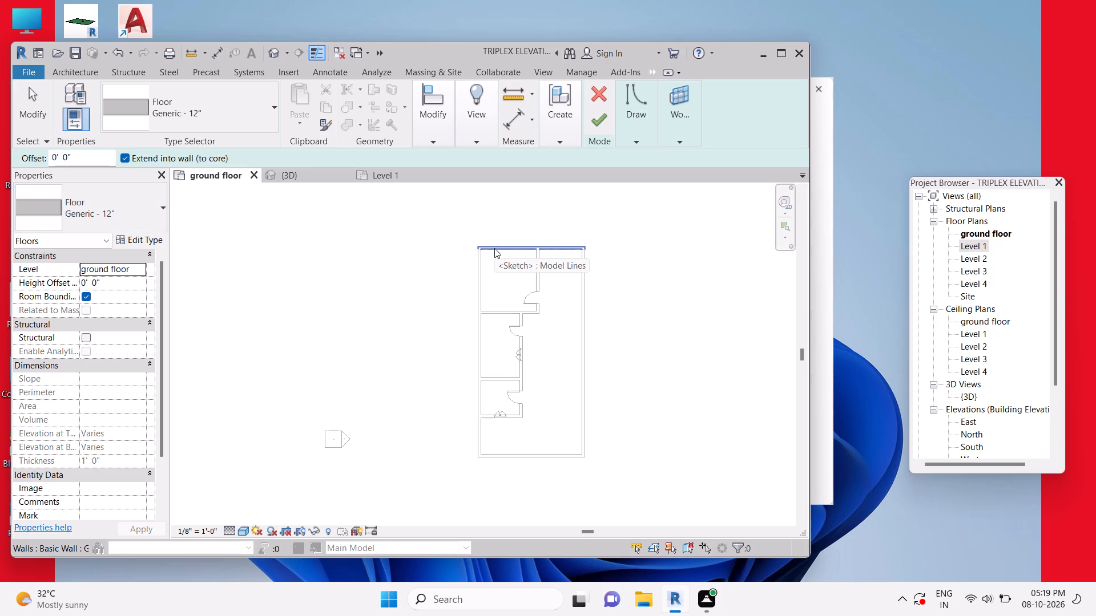
left_click(494, 248)
left_click(482, 325)
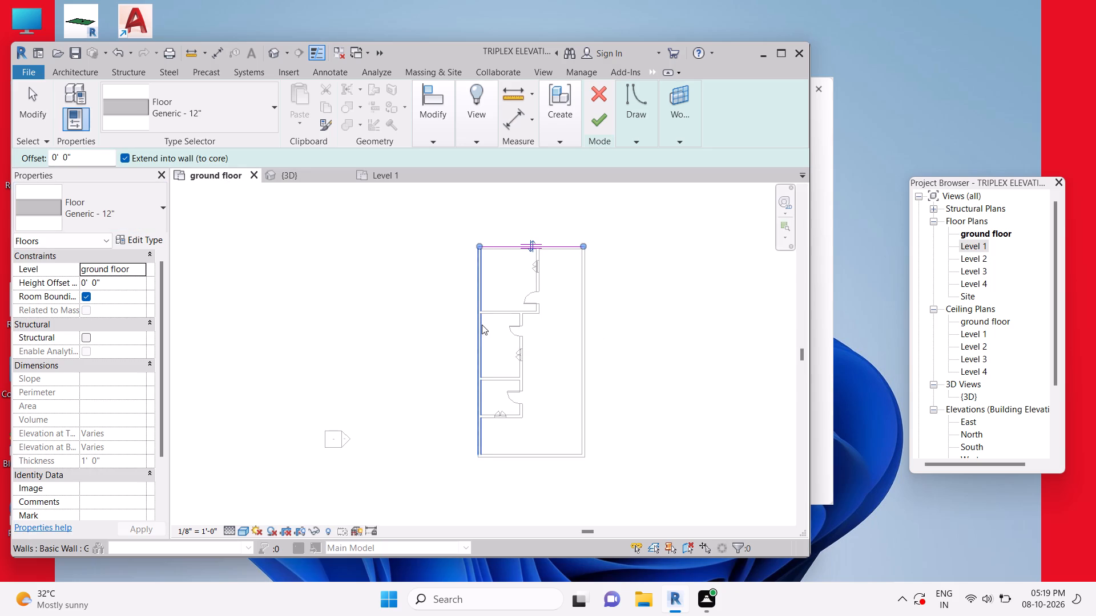
left_click(586, 379)
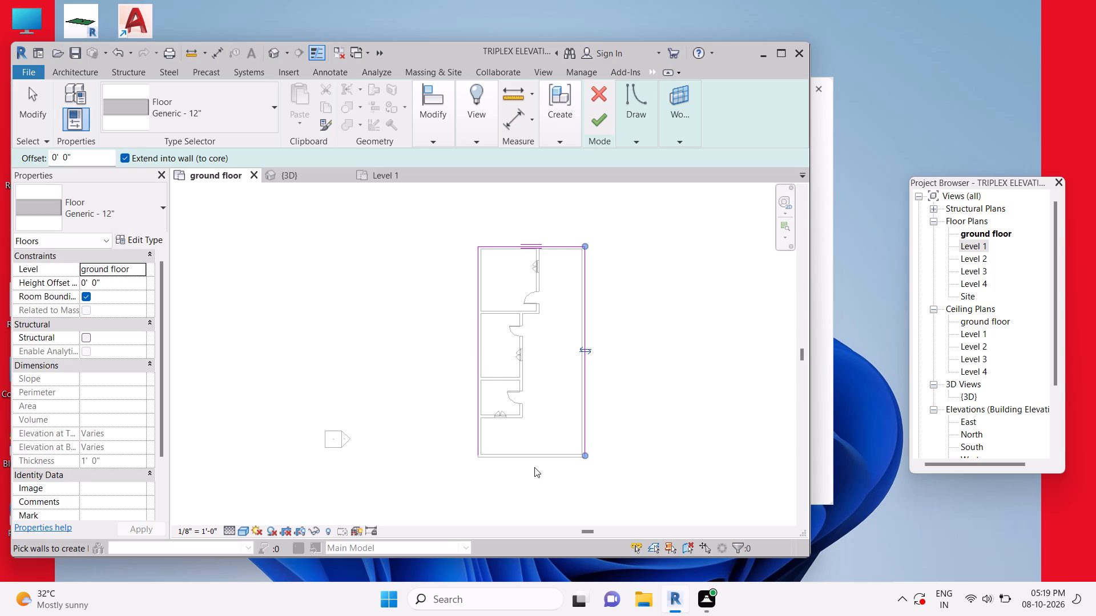
left_click(534, 457)
left_click(606, 117)
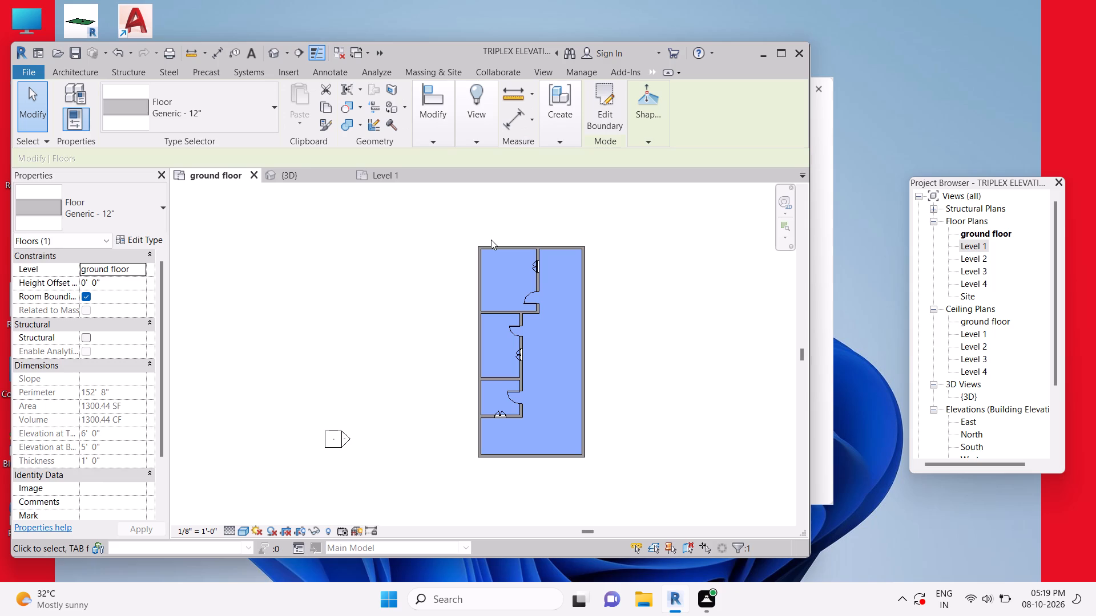
Inspect the ground floor slab against the exterior walls and doors in the 3D view.
left_click(307, 168)
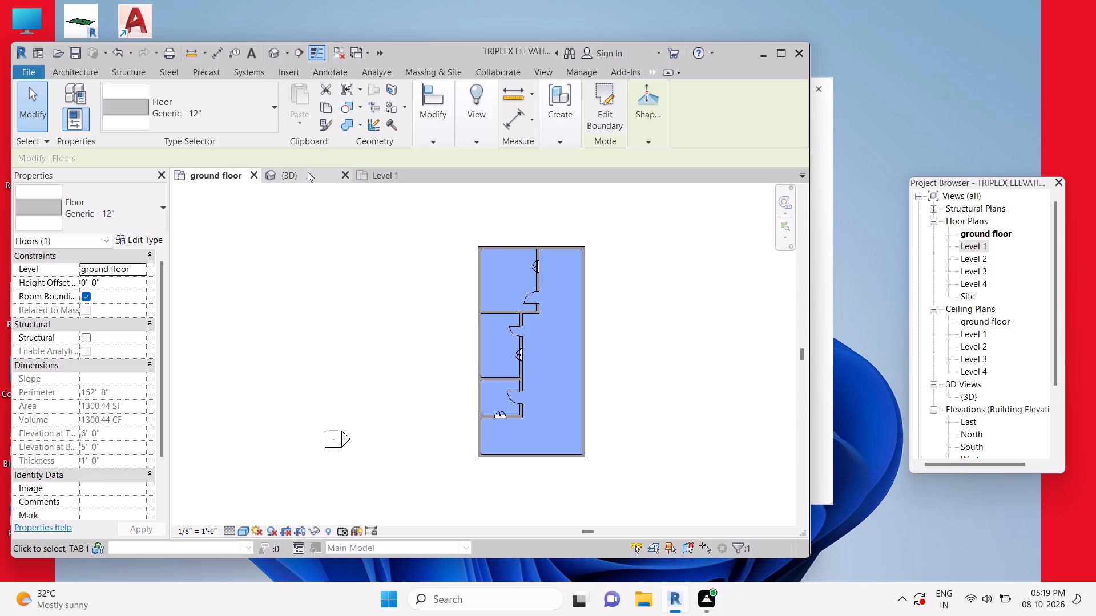
left_click(309, 172)
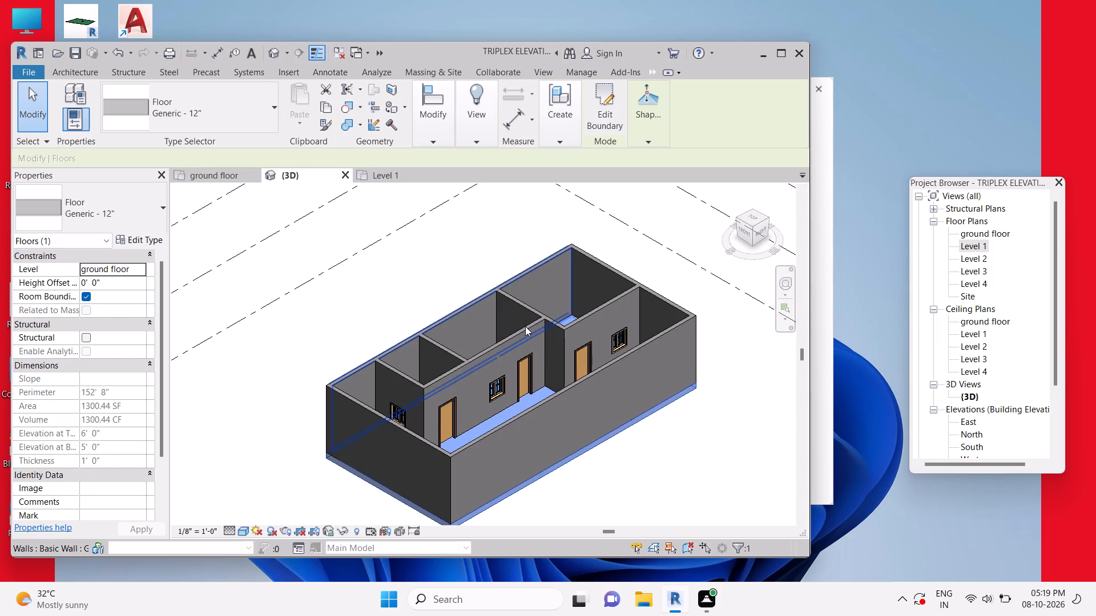
scroll(597, 406, "up", 4)
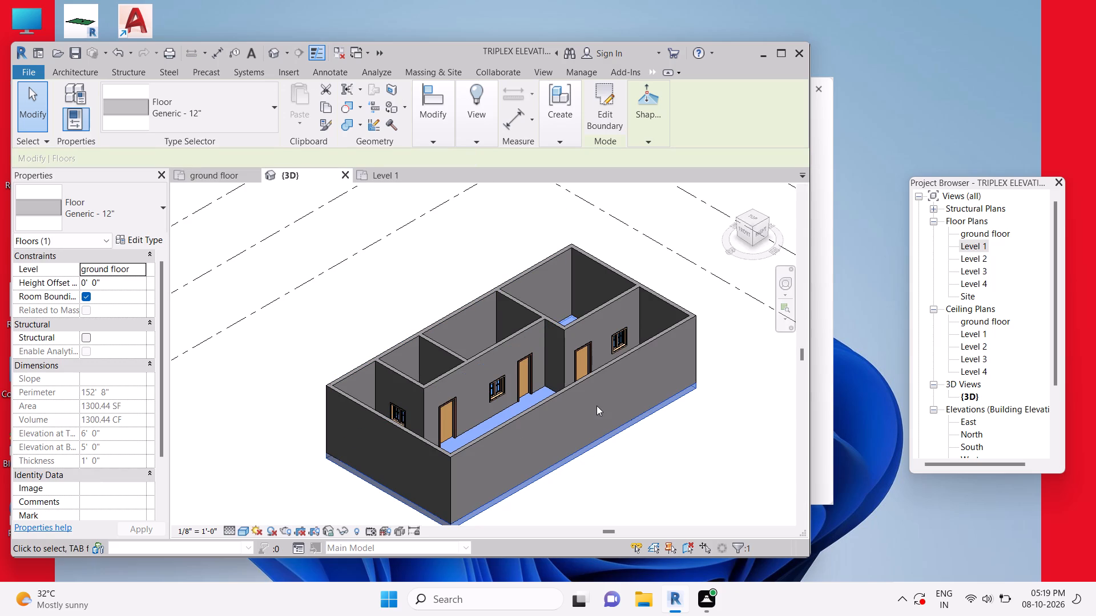
scroll(600, 400, "up", 2)
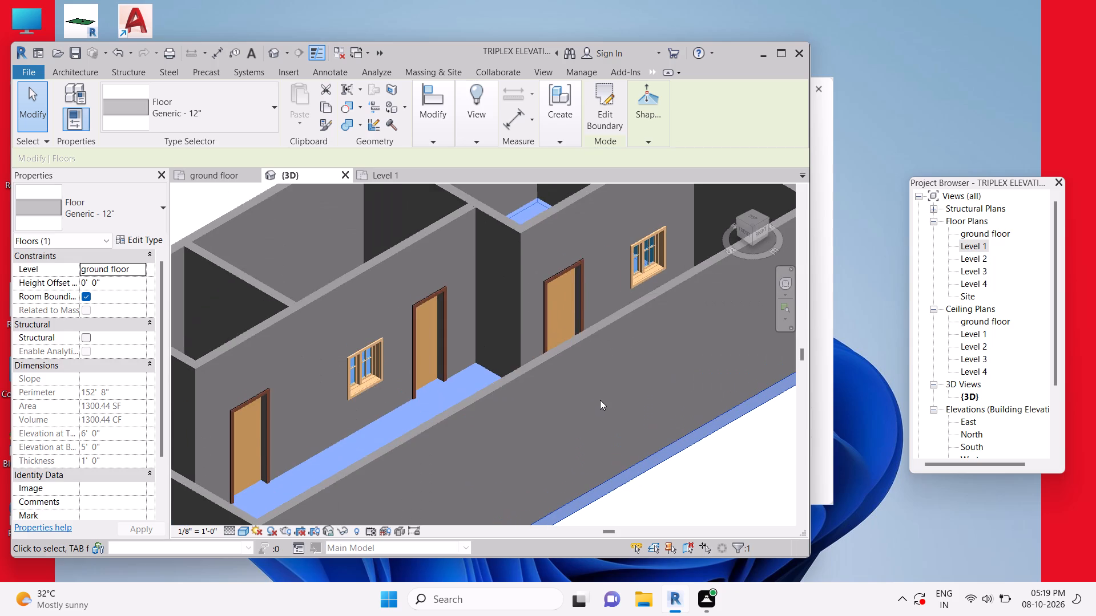
scroll(600, 400, "down", 4)
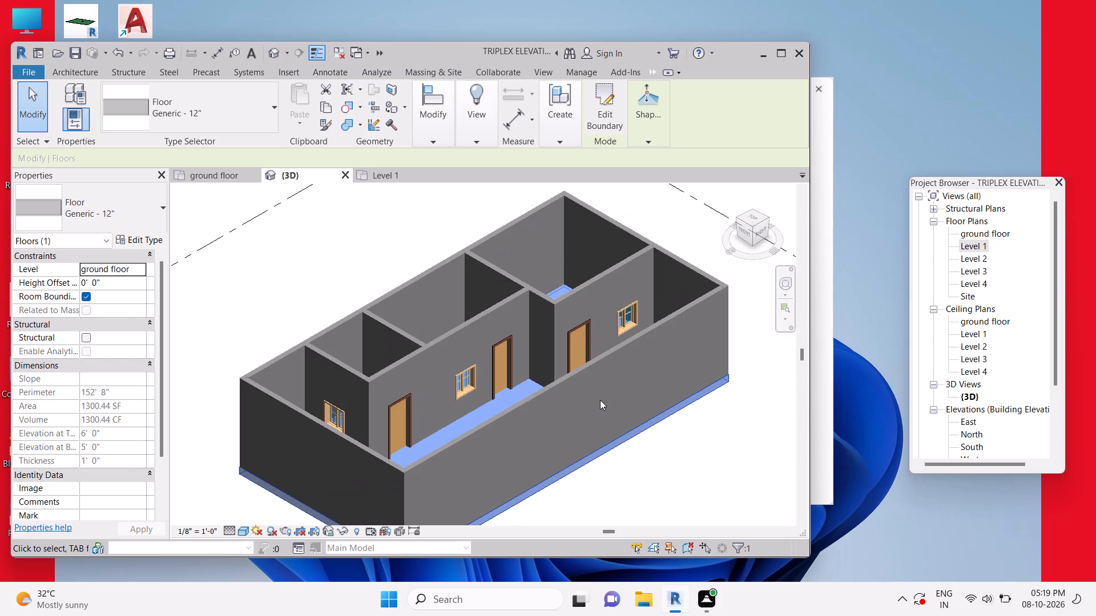
scroll(517, 351, "down", 3)
scroll(517, 351, "up", 2)
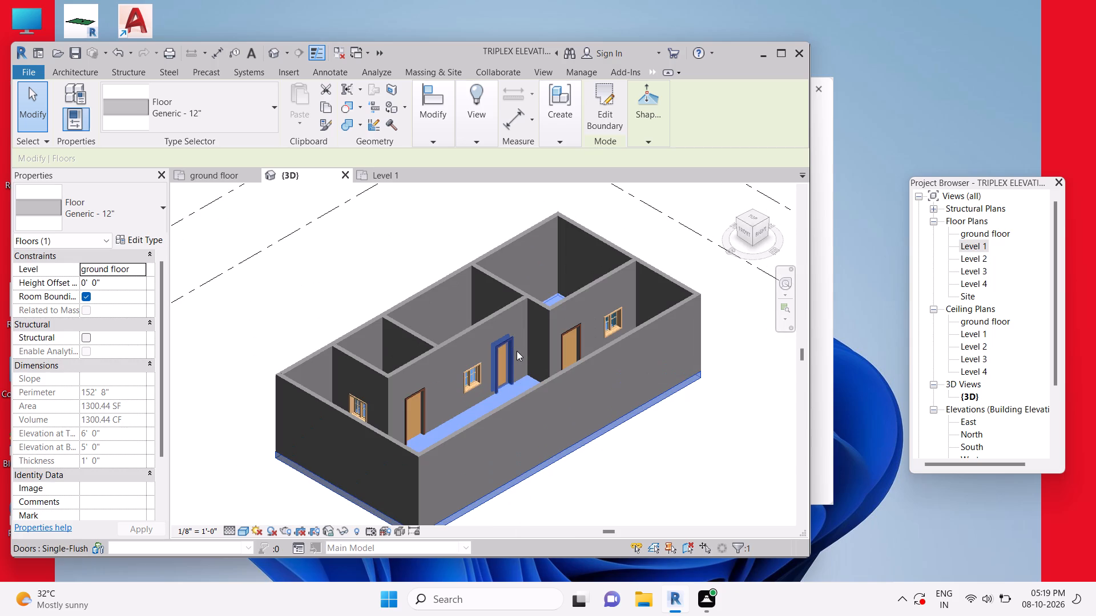
scroll(517, 345, "up", 4)
scroll(521, 338, "down", 6)
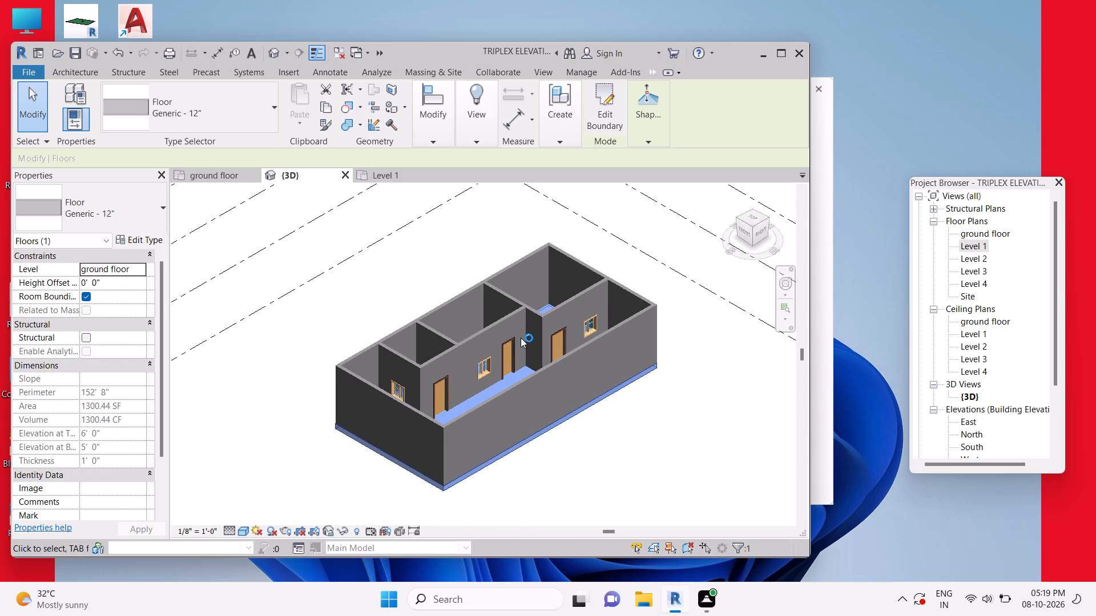
scroll(521, 338, "up", 8)
scroll(529, 335, "down", 8)
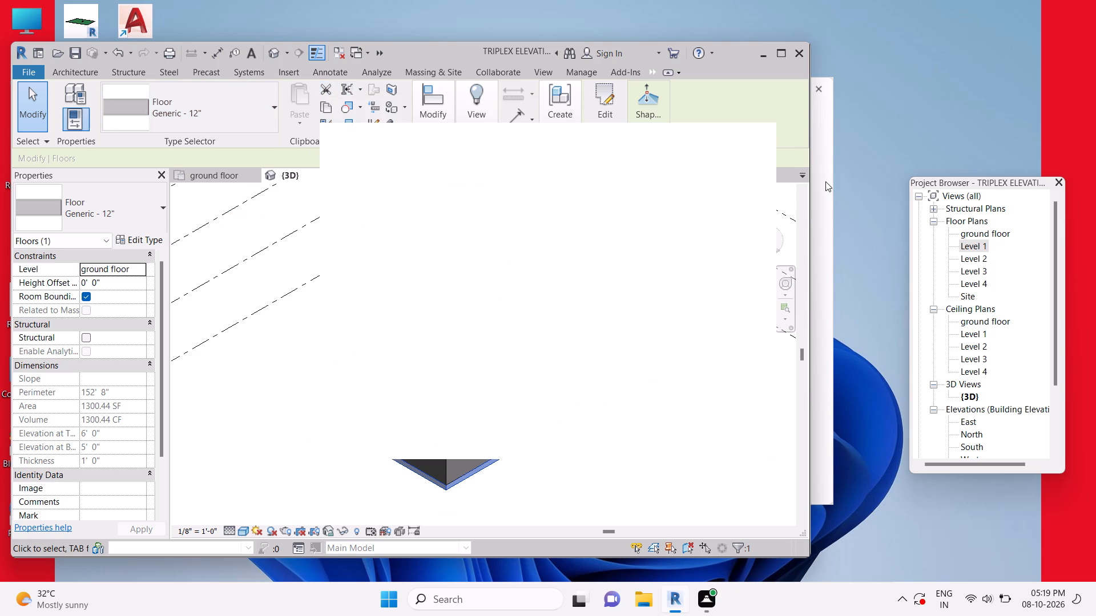
Close the Autodesk Genuine notification card covering the 3D view.
left_click(748, 135)
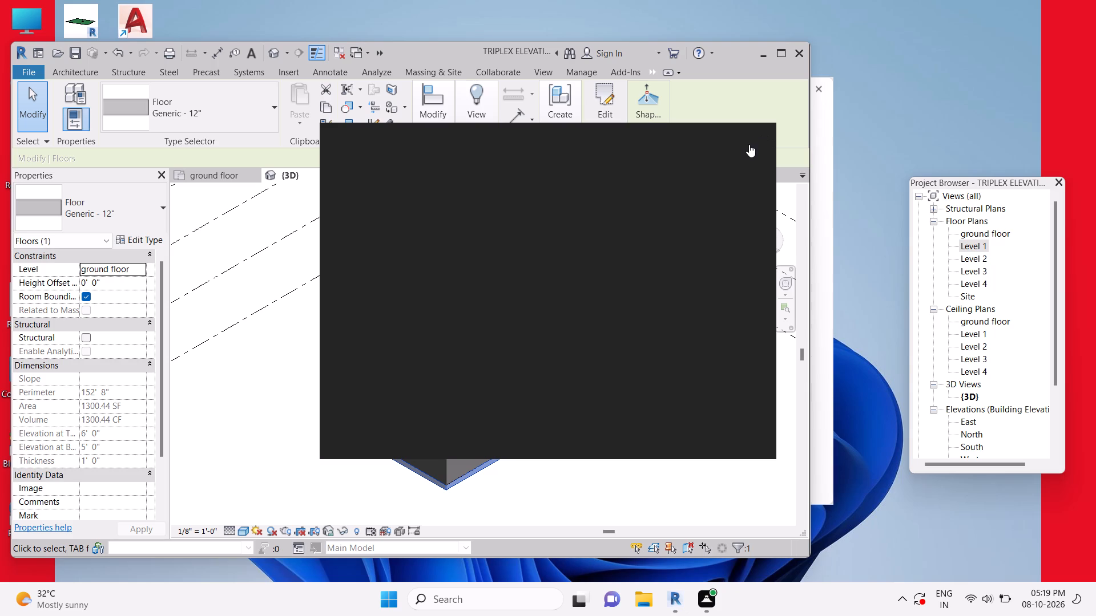
left_click(750, 144)
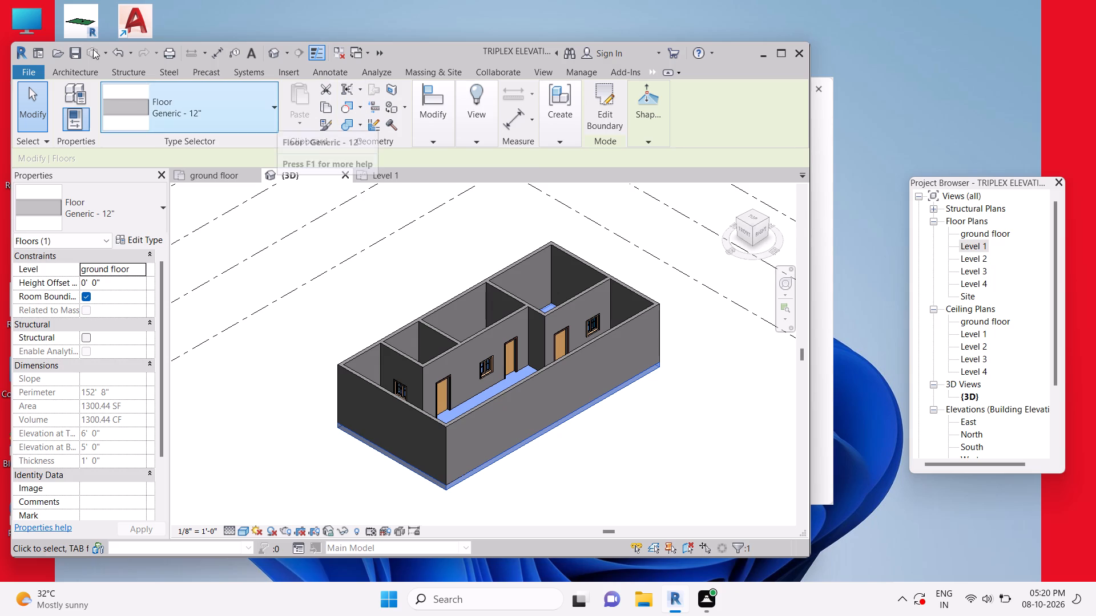
Create another Generic - 12" architectural floor on the ground floor level from the same four exterior walls, dismissing any warning.
left_click(80, 77)
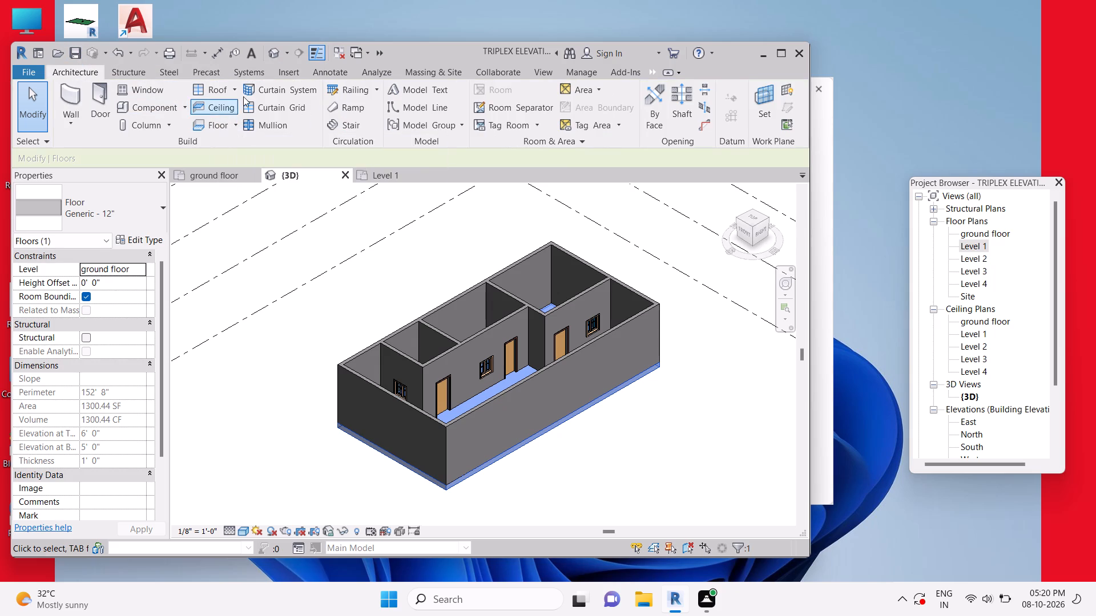
left_click(235, 128)
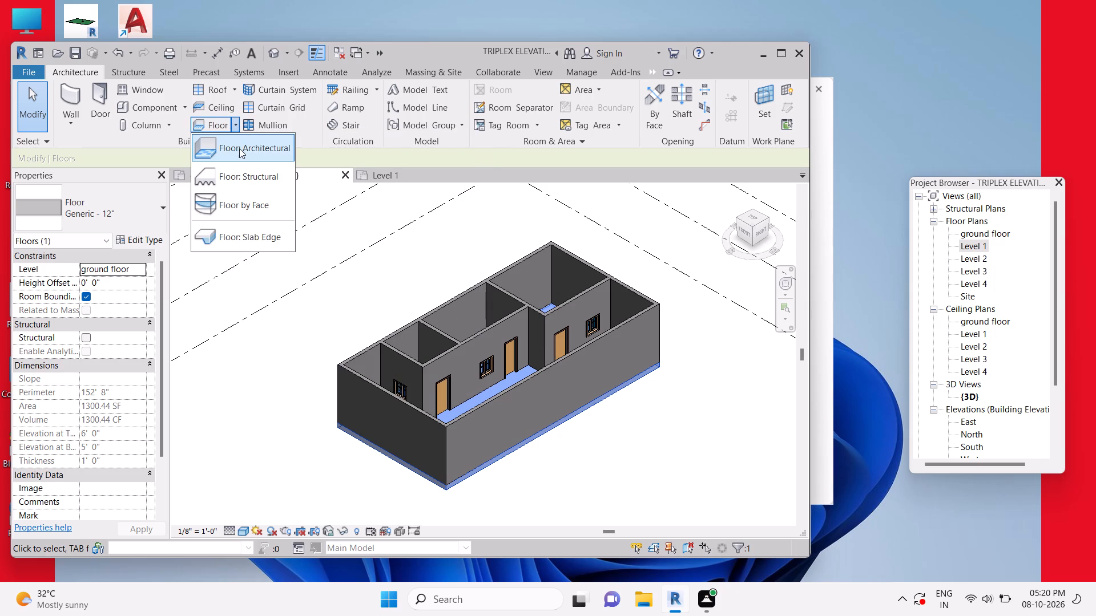
left_click(239, 148)
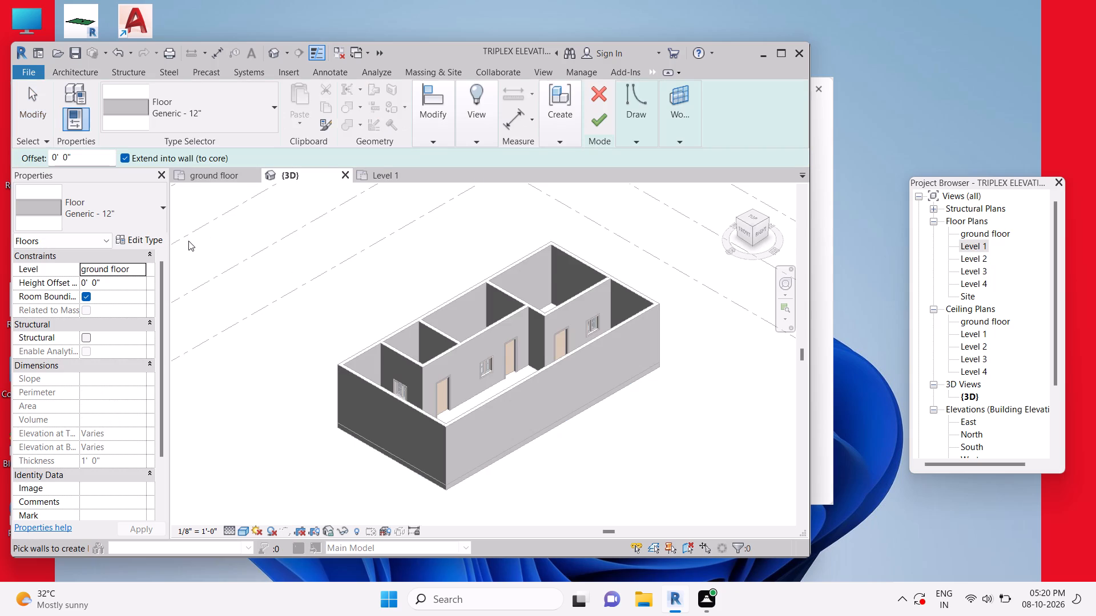
scroll(188, 241, "up", 2)
scroll(188, 241, "down", 3)
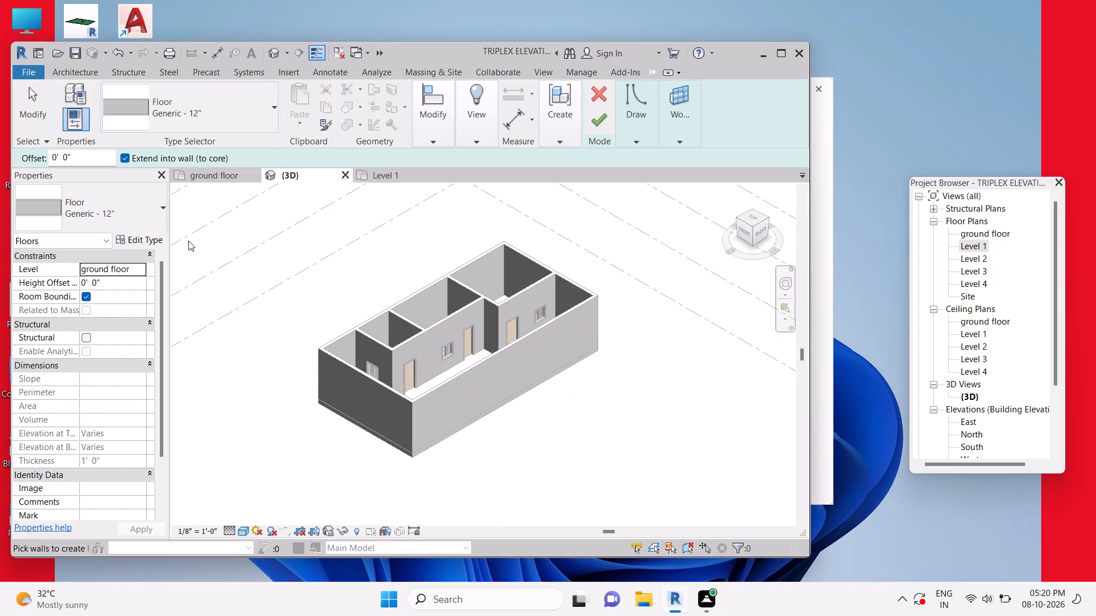
left_click(195, 179)
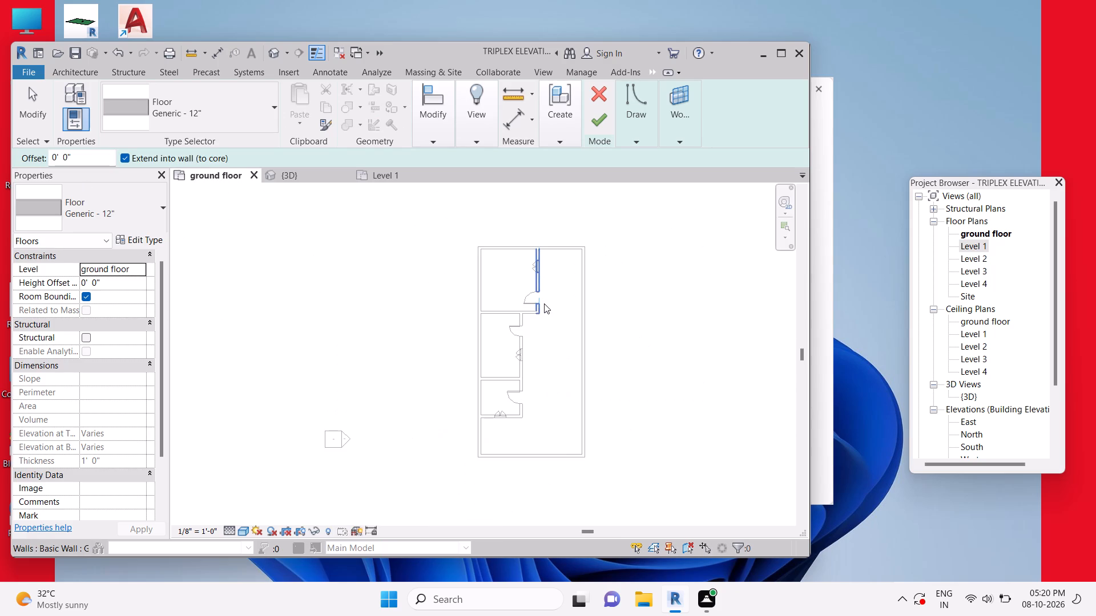
left_click(560, 247)
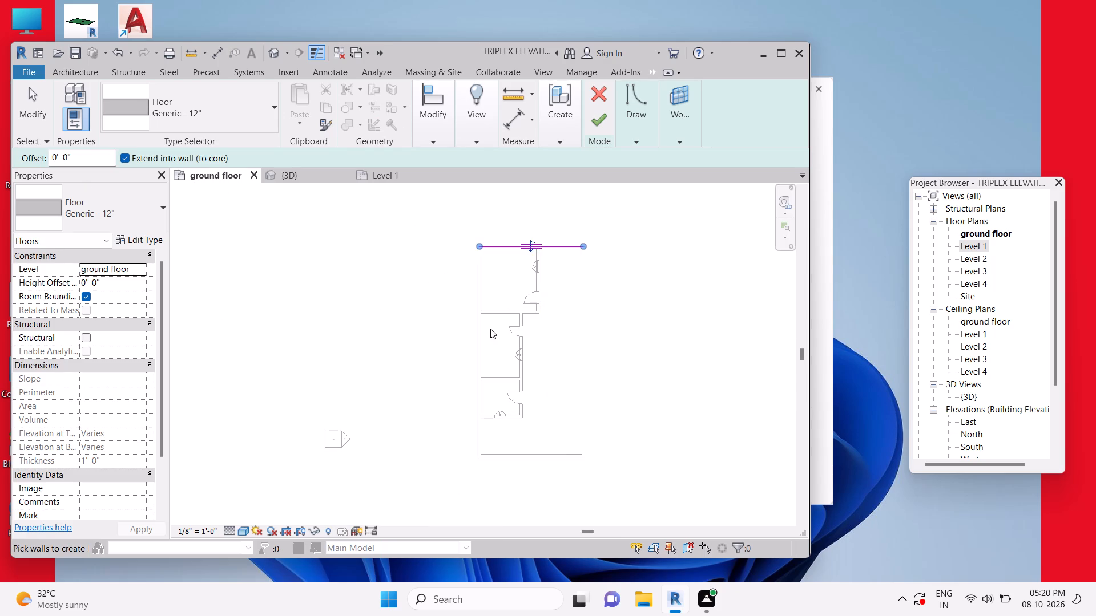
left_click(484, 346)
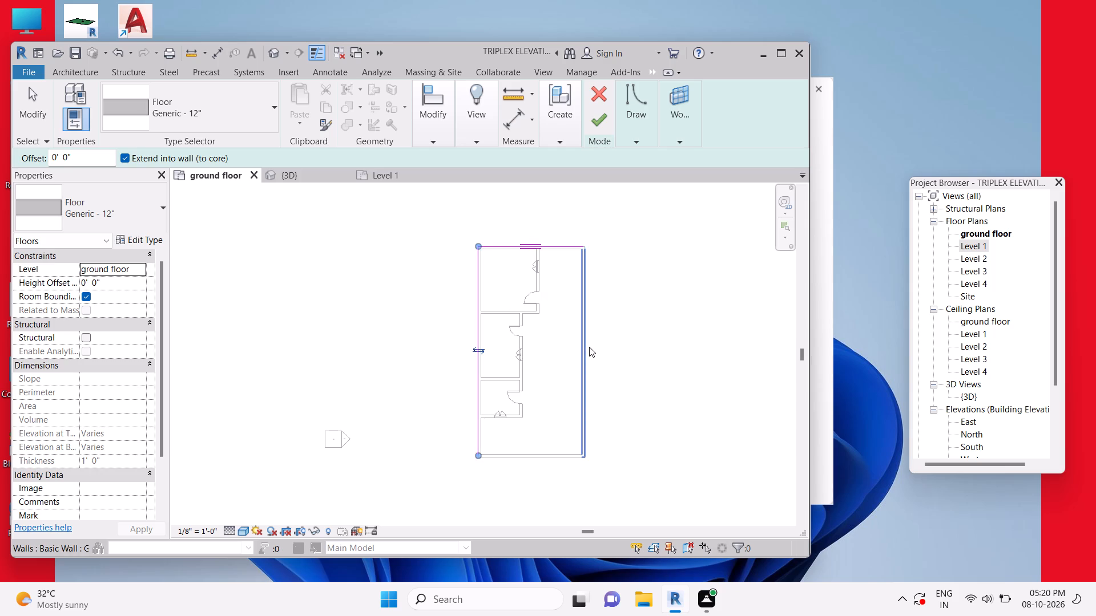
left_click(586, 353)
left_click(561, 461)
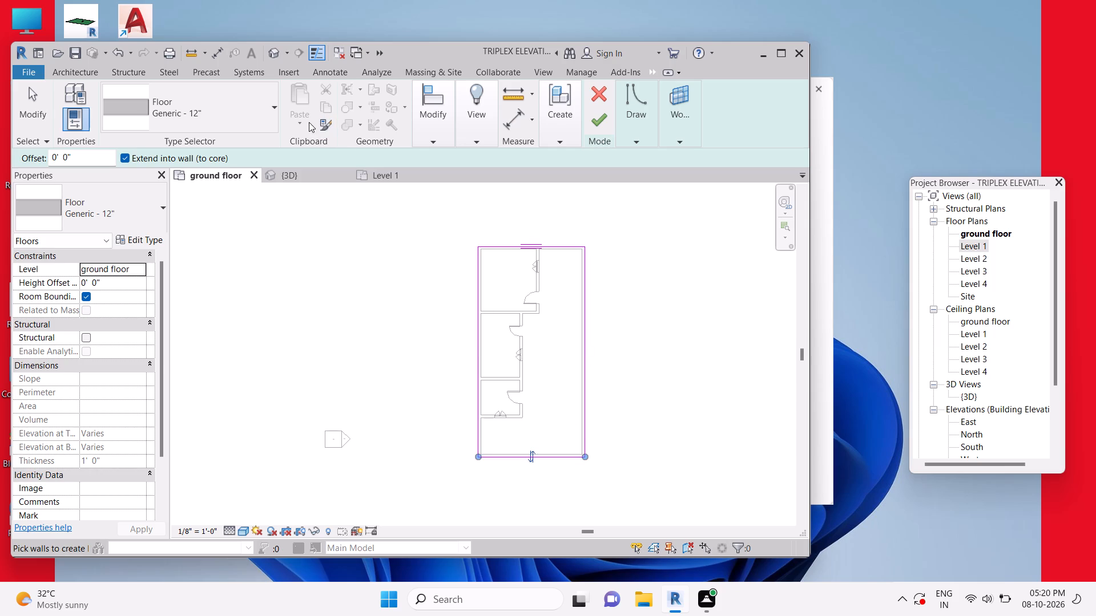
left_click(595, 127)
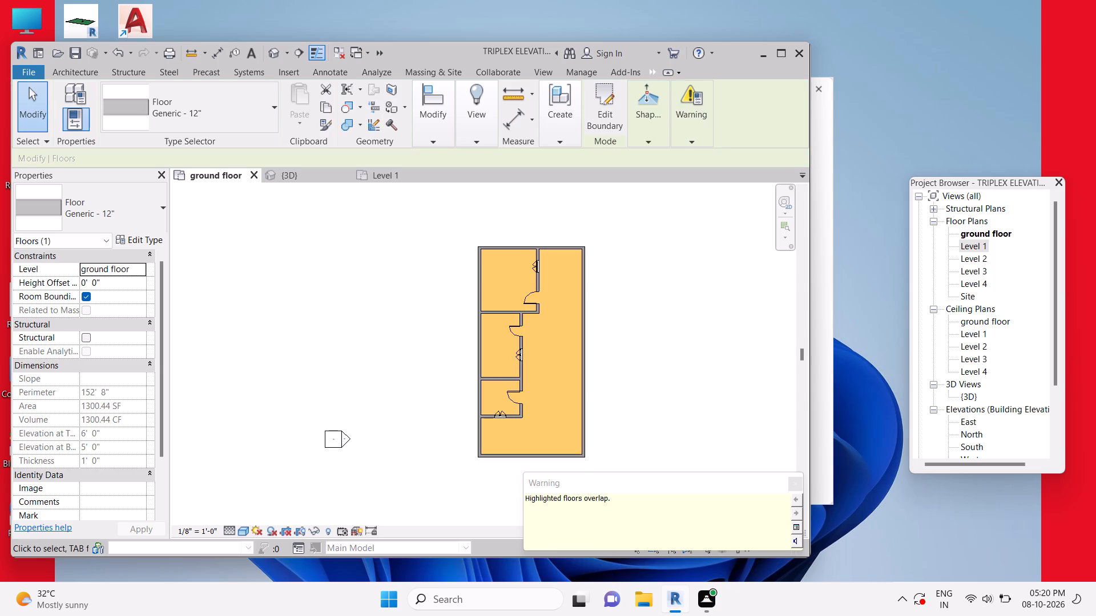
left_click(795, 484)
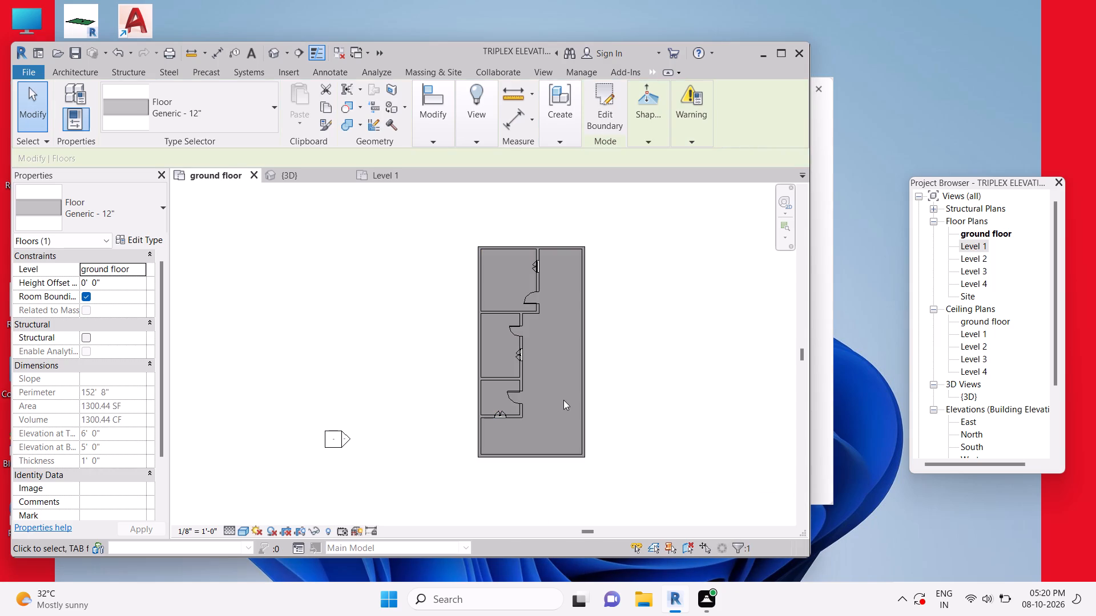
Inspect the newly created floor slab in the 3D view and in the ground floor plan.
left_click(314, 174)
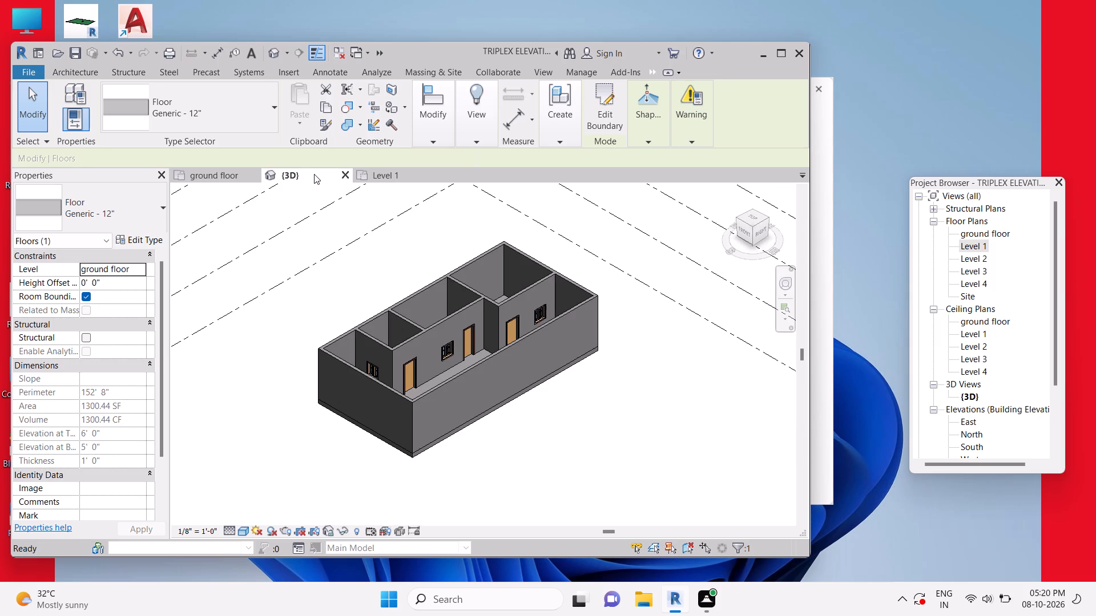
scroll(389, 281, "up", 3)
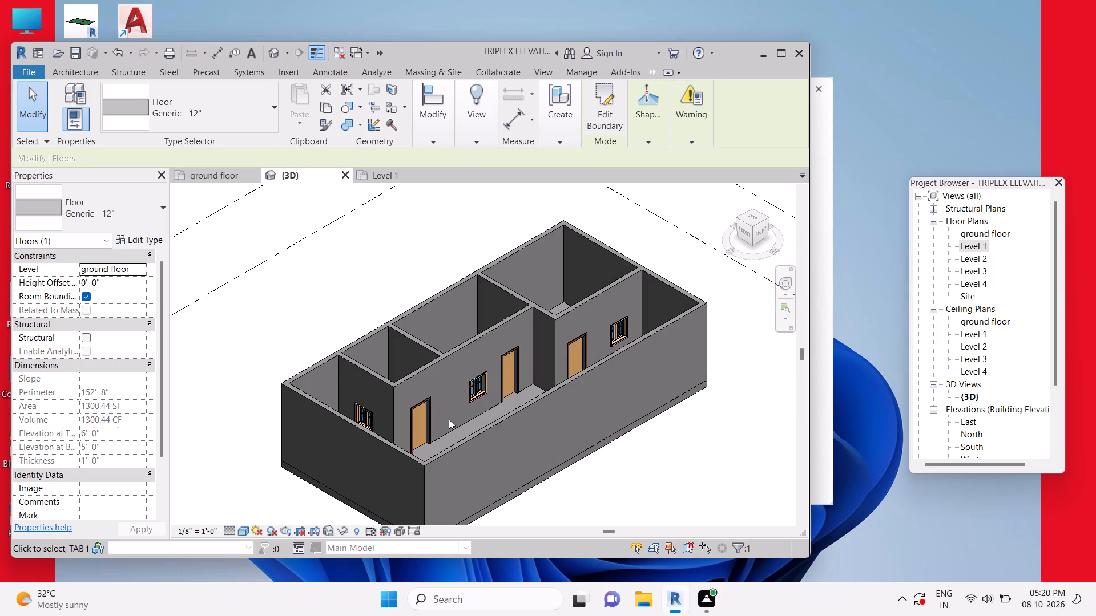
middle_click_drag(456, 427, 491, 379)
scroll(491, 380, "down", 1)
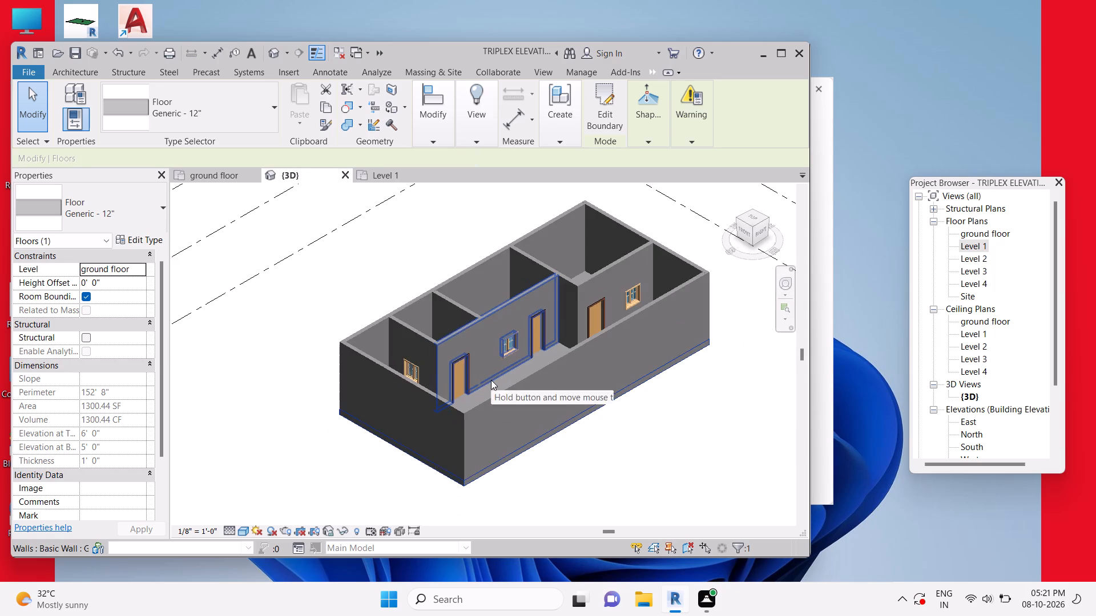
scroll(491, 380, "down", 1)
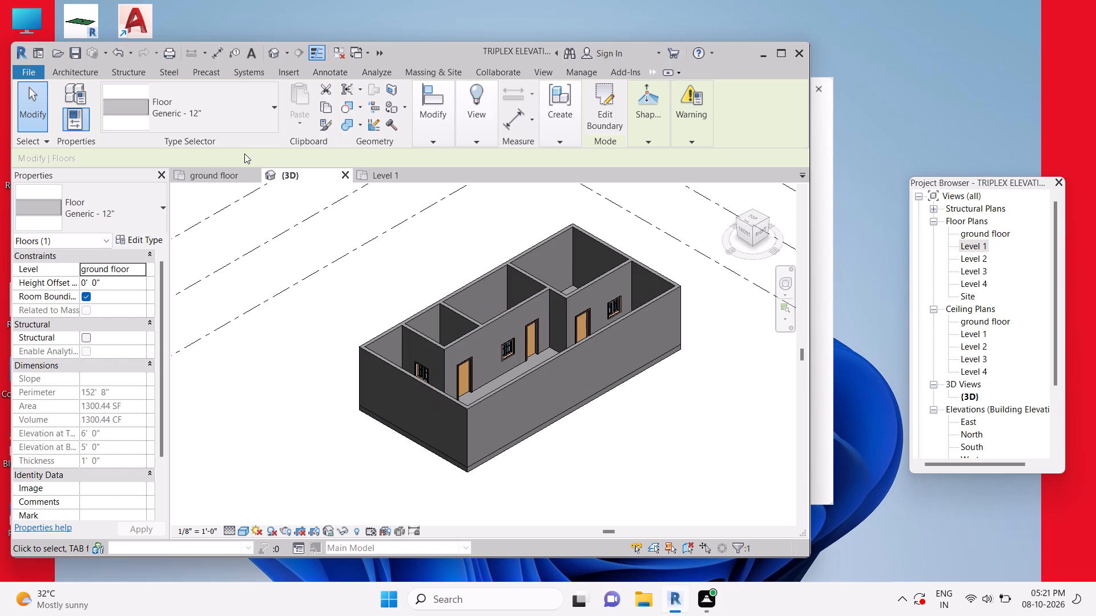
left_click(217, 178)
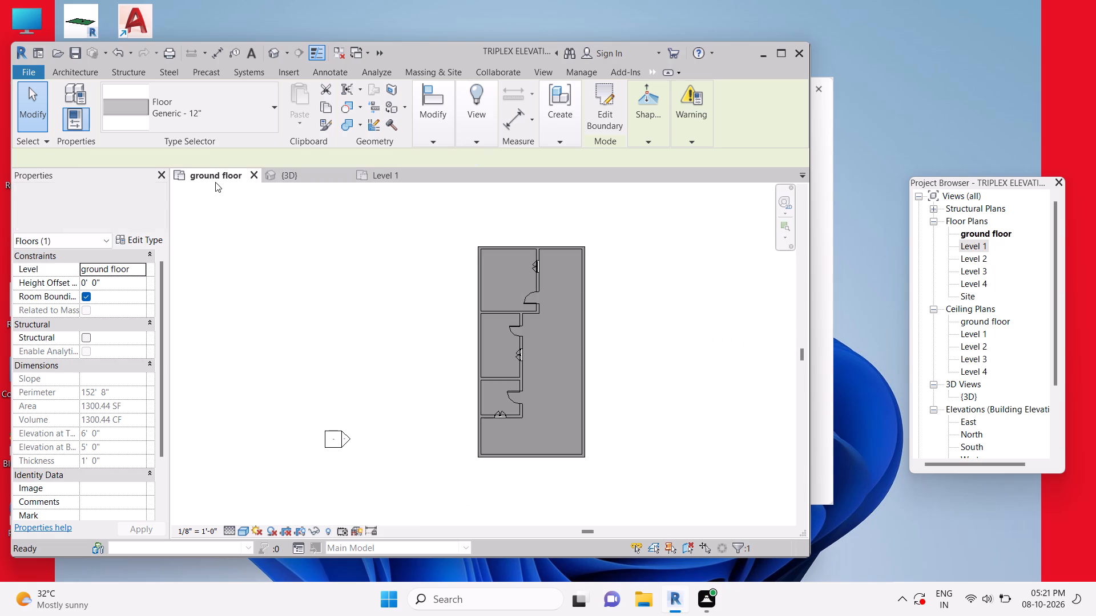
scroll(446, 335, "up", 3)
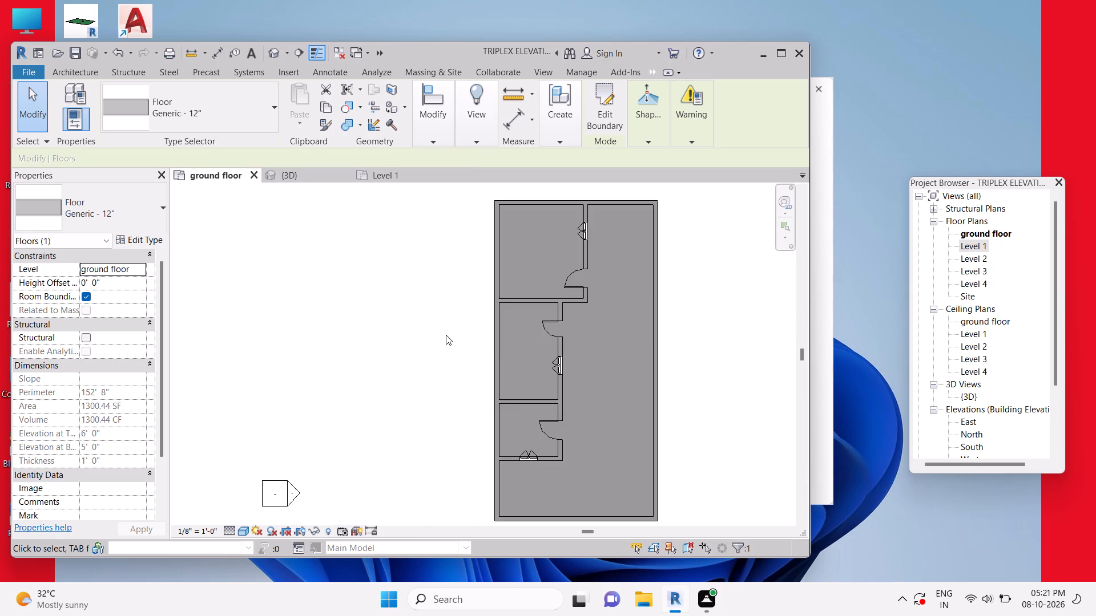
middle_click_drag(587, 354, 543, 345)
Close the Autodesk Genuine notification card covering the ground floor plan.
middle_click(506, 351)
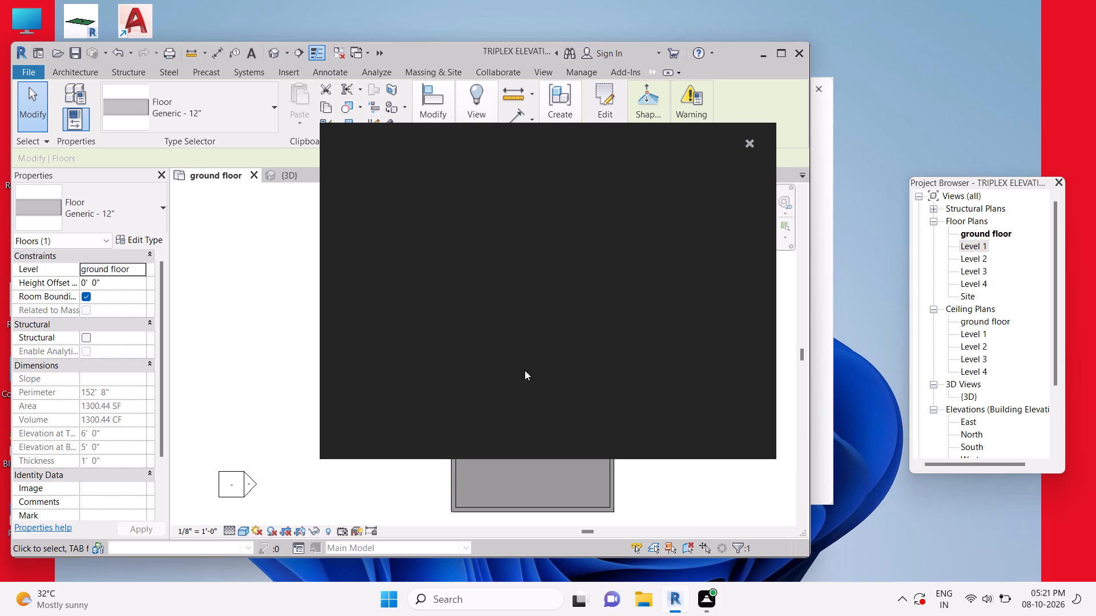
left_click(746, 143)
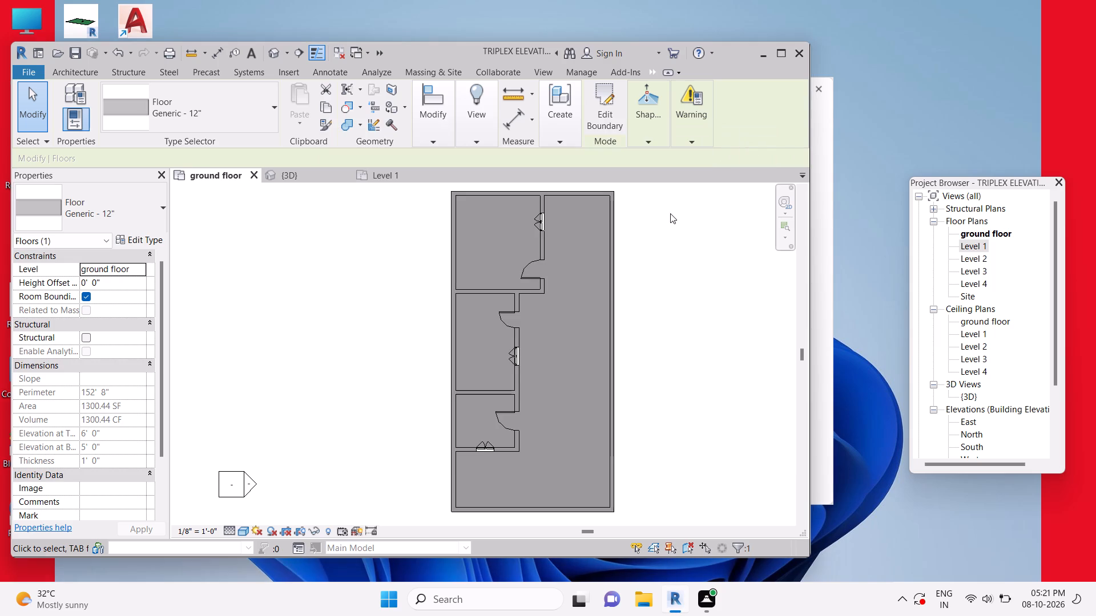
Deselect the floor in the ground floor plan and review the house in the 3D view.
left_click(594, 331)
double_click(572, 343)
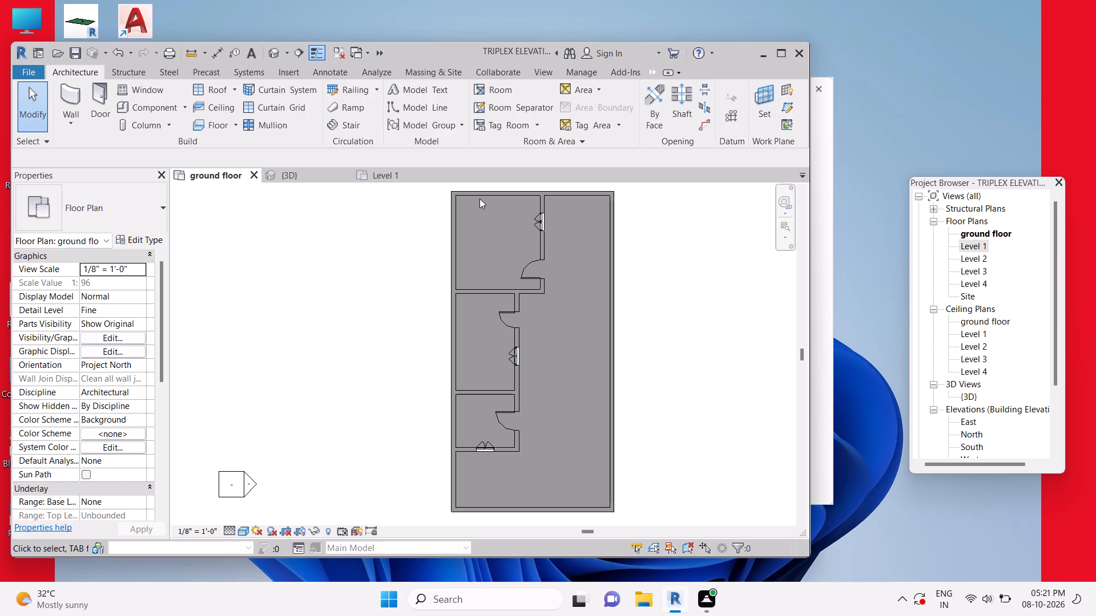
left_click(291, 173)
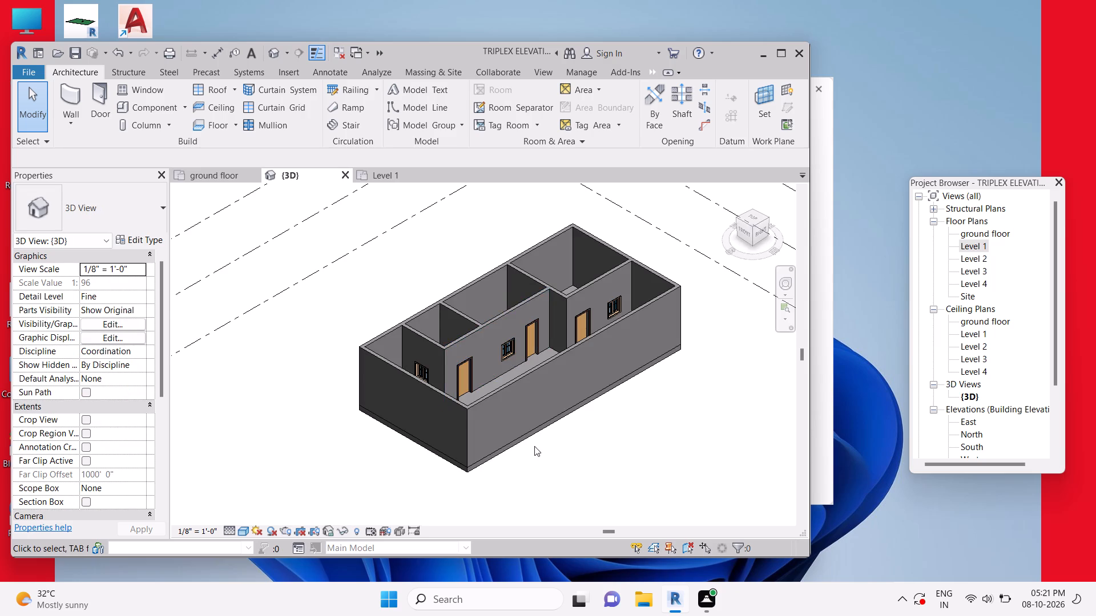
scroll(534, 446, "up", 1)
scroll(537, 443, "down", 2)
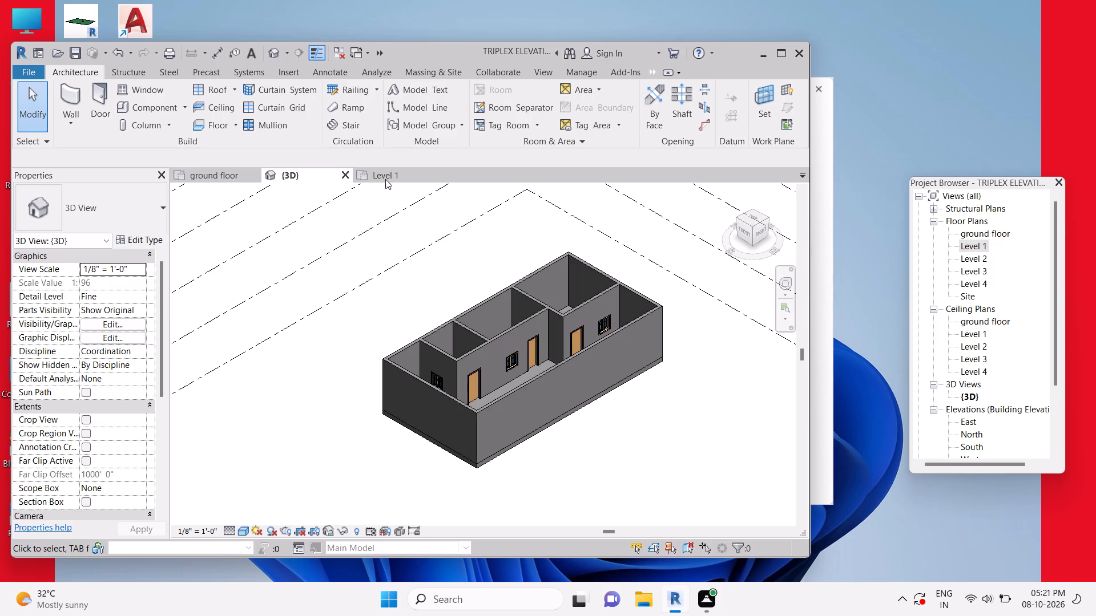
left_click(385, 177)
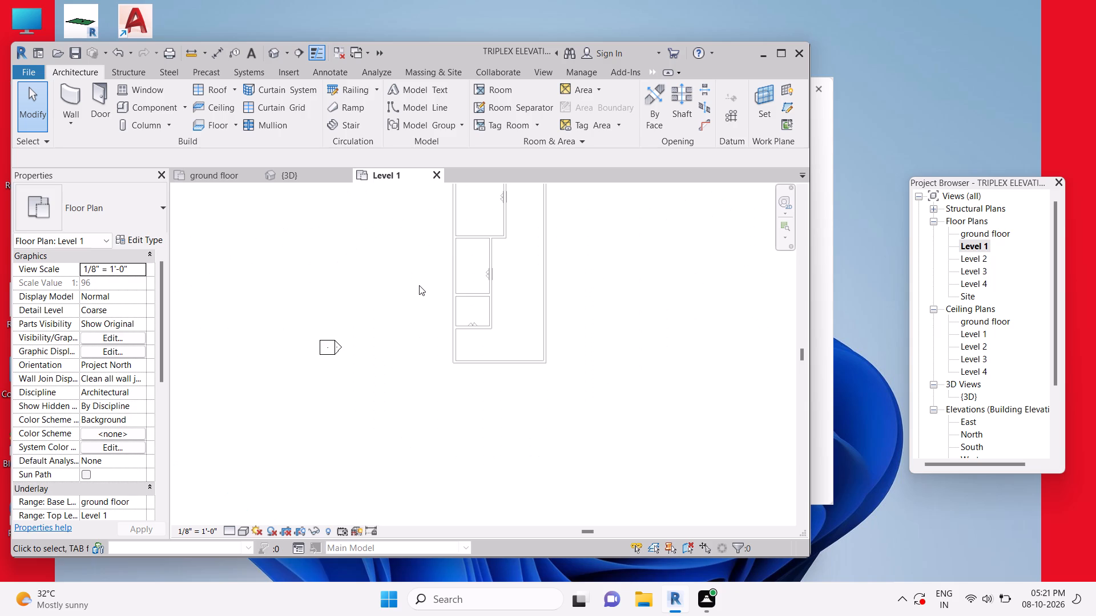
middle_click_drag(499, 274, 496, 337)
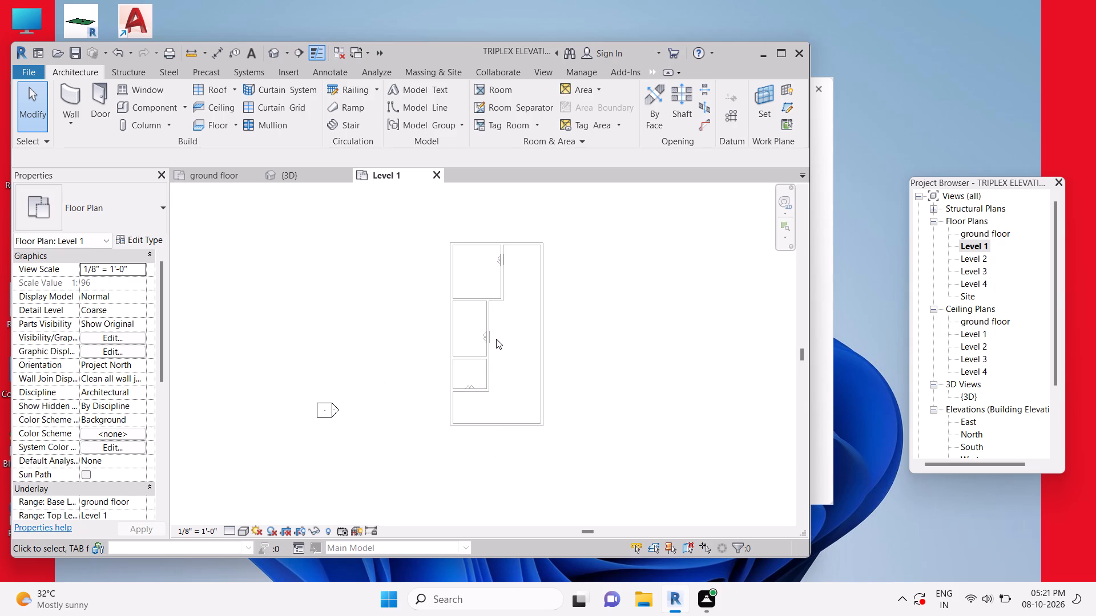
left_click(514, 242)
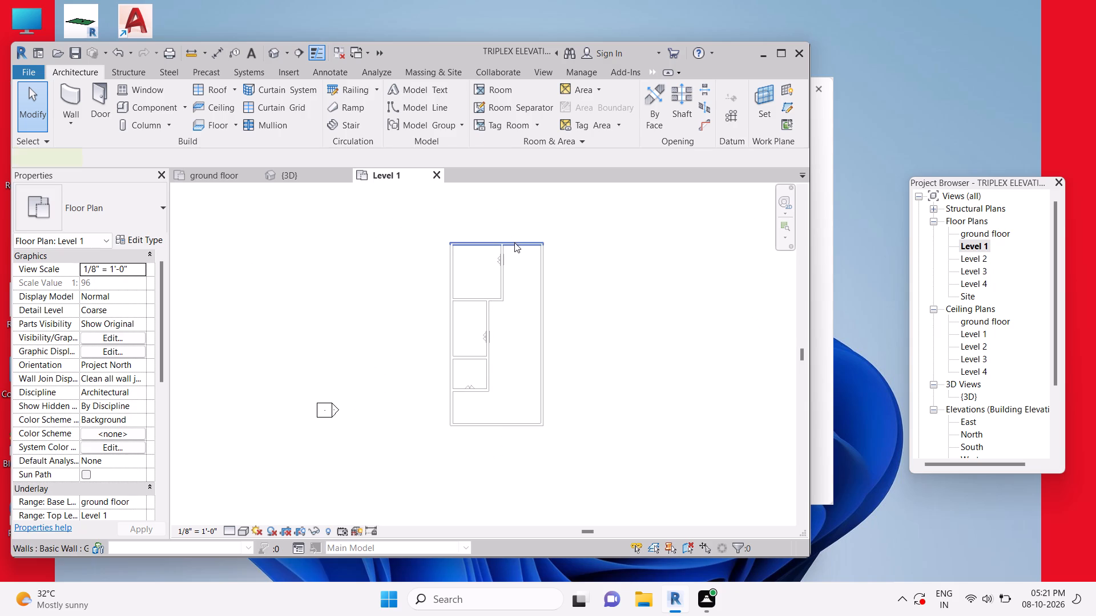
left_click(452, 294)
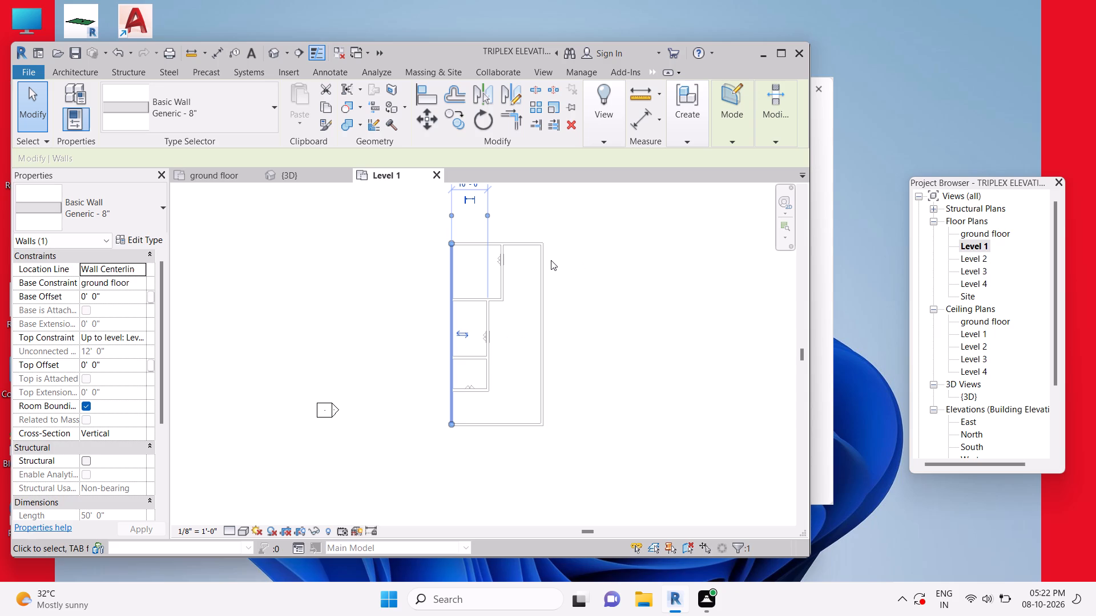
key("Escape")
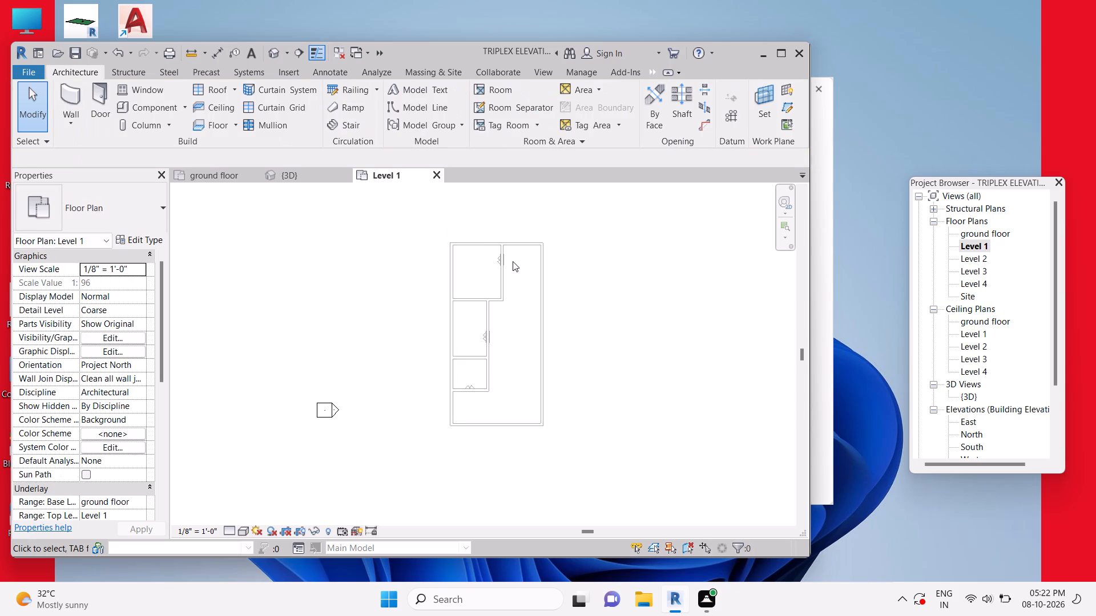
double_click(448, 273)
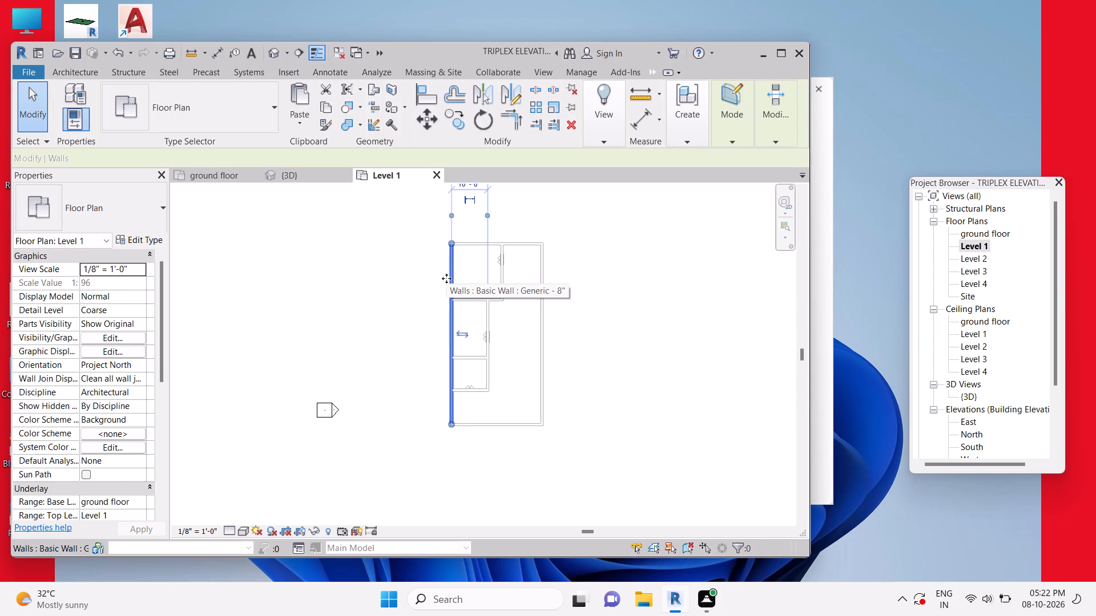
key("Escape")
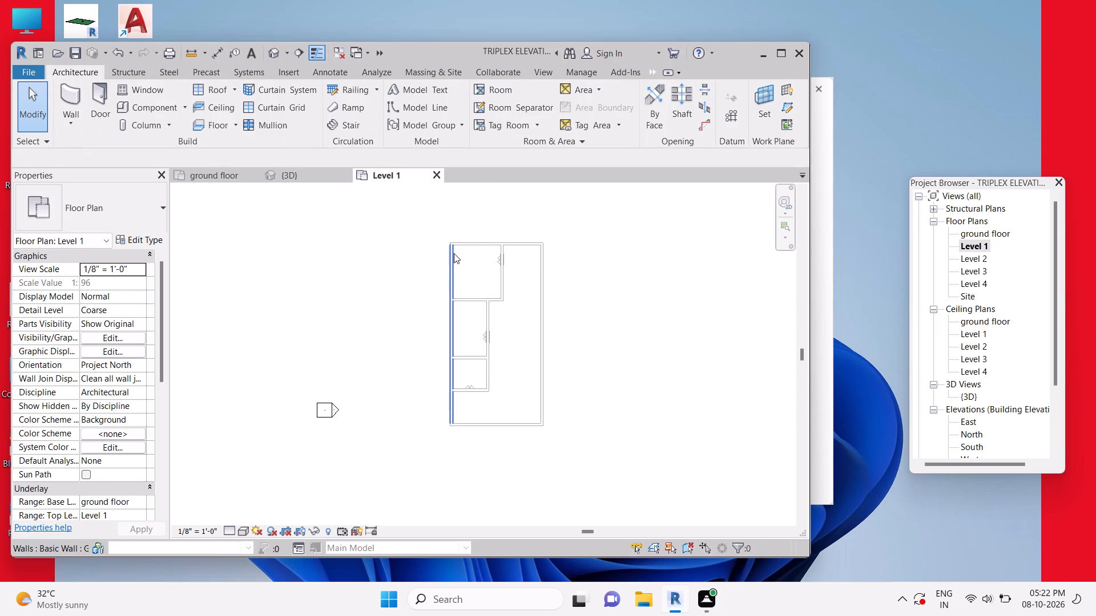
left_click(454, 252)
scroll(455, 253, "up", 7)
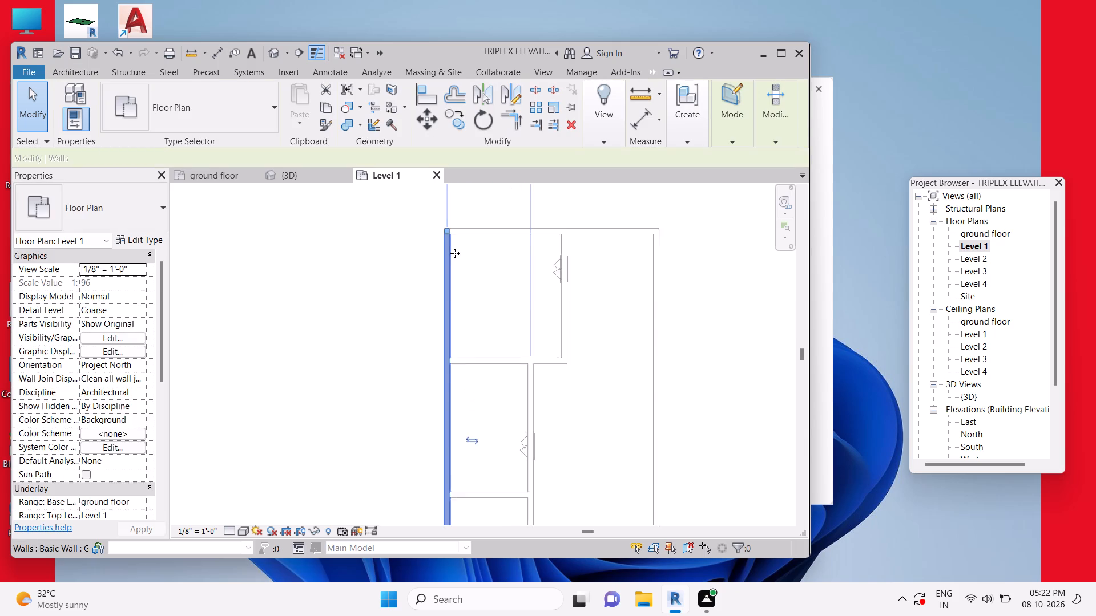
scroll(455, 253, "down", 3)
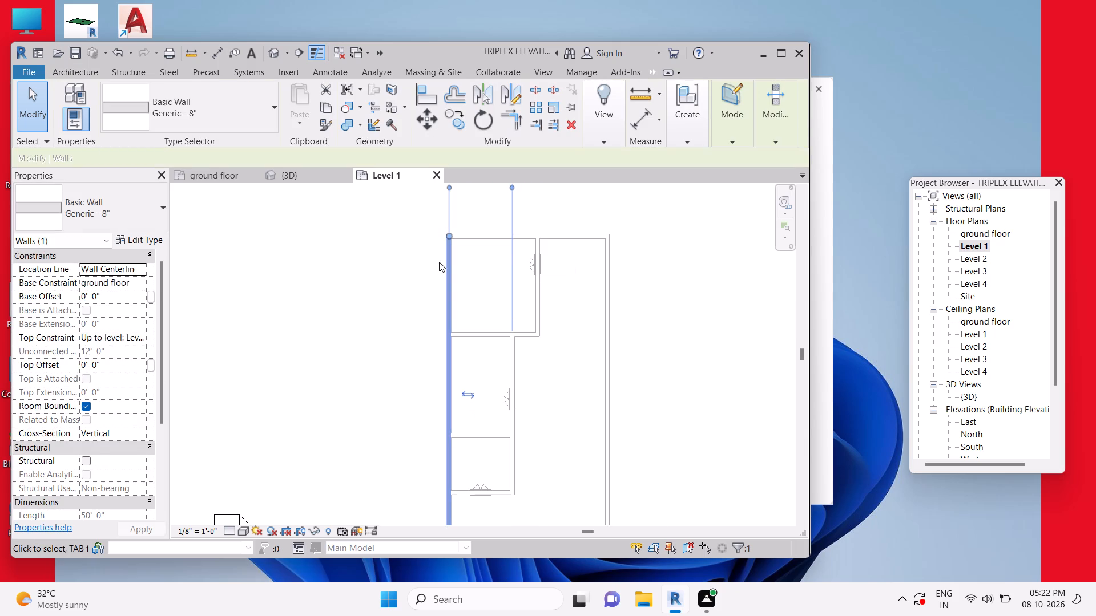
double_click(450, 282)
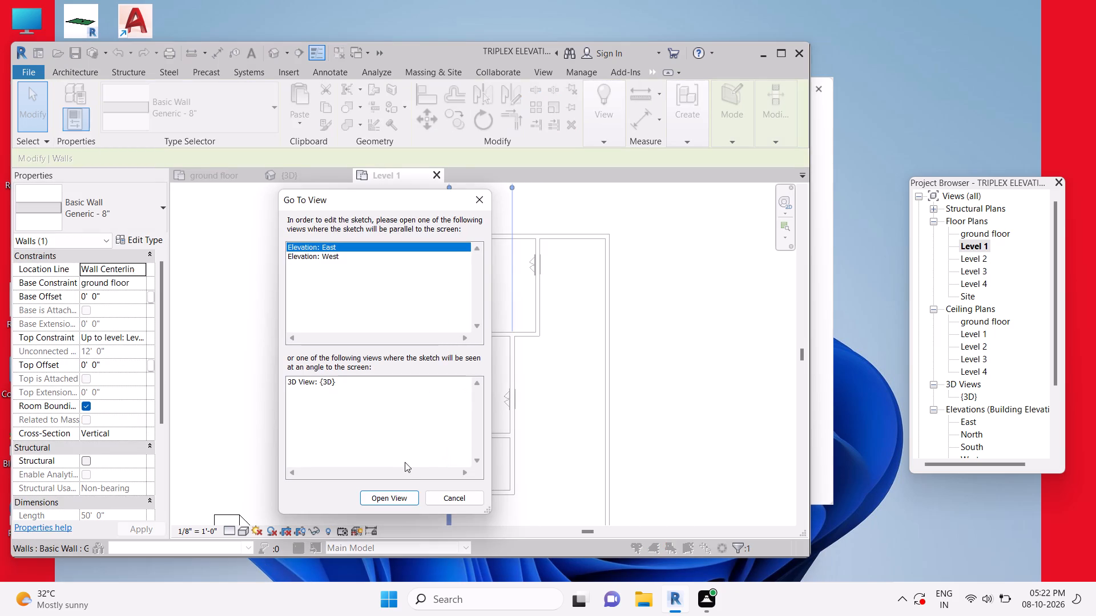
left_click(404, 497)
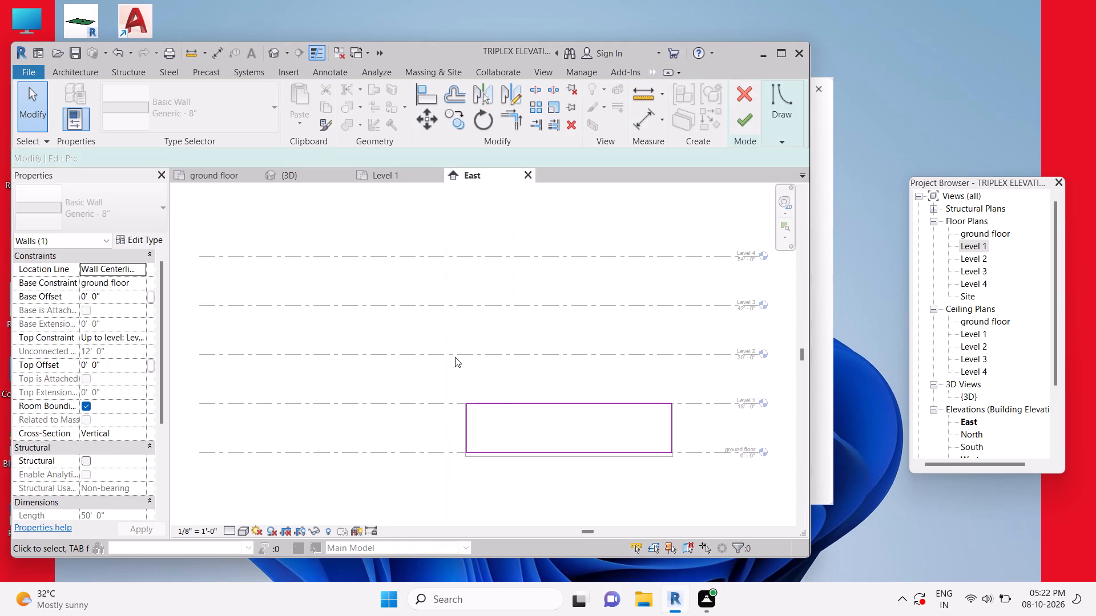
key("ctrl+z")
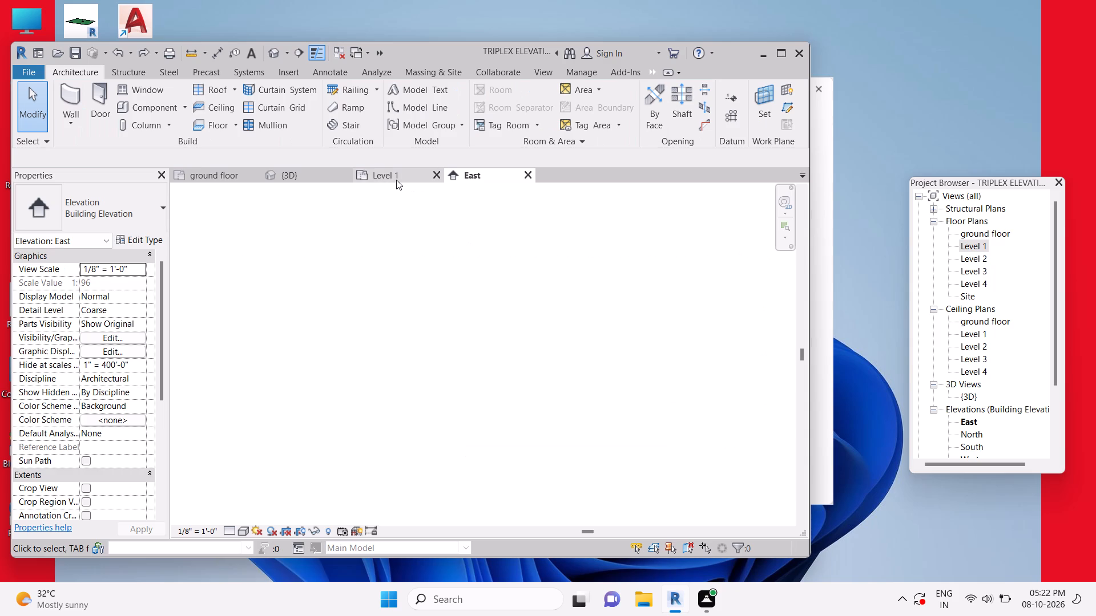
Examine the ground floor slab along the walls, doors and windows in the 3D view.
left_click(311, 179)
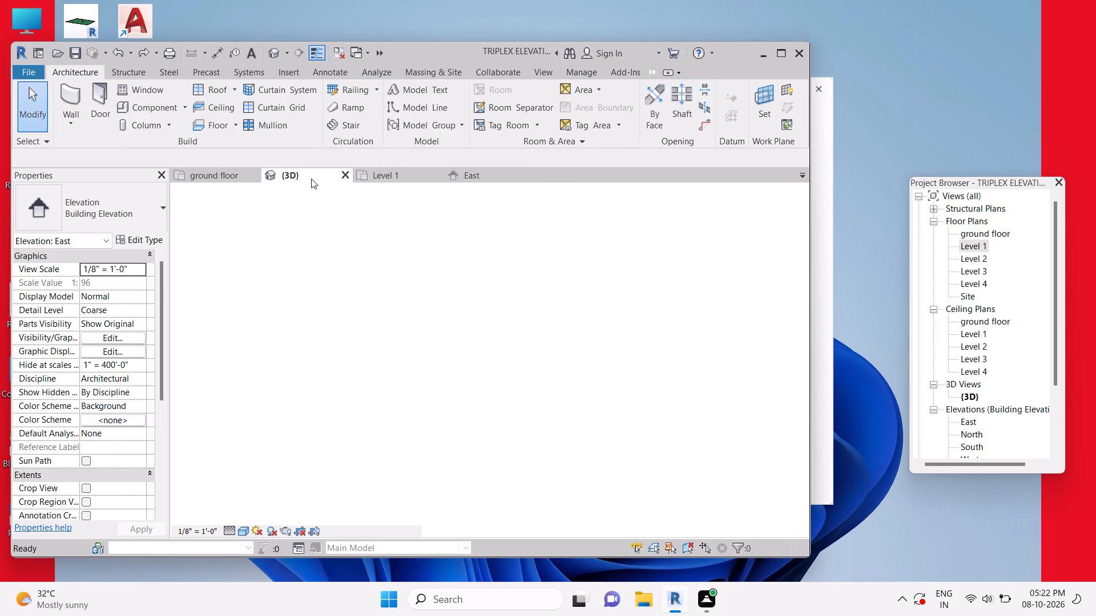
scroll(438, 355, "up", 4)
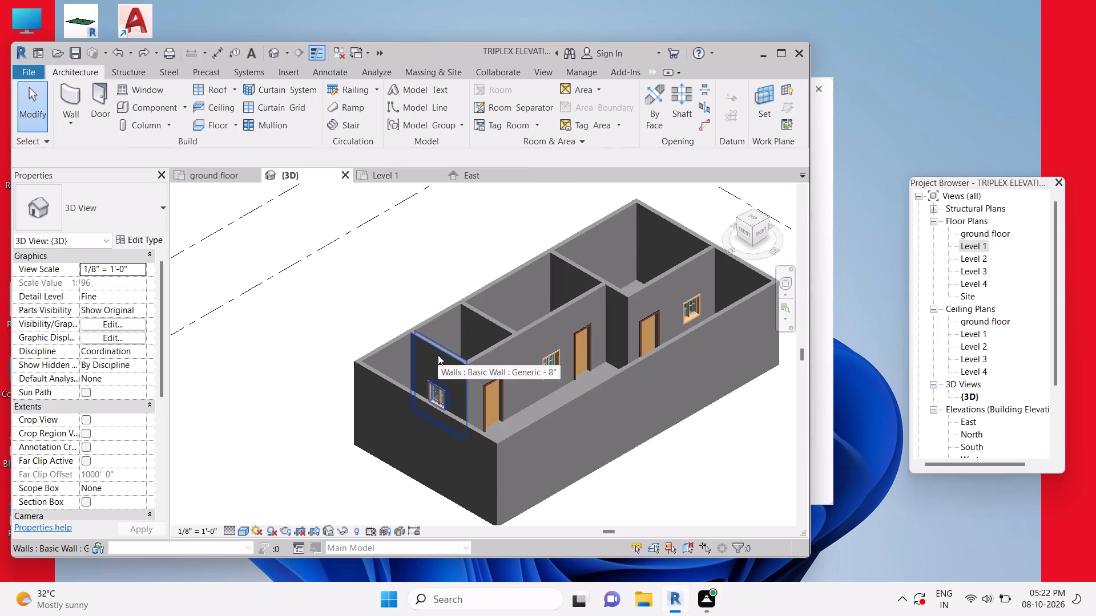
scroll(438, 355, "up", 1)
scroll(438, 355, "down", 2)
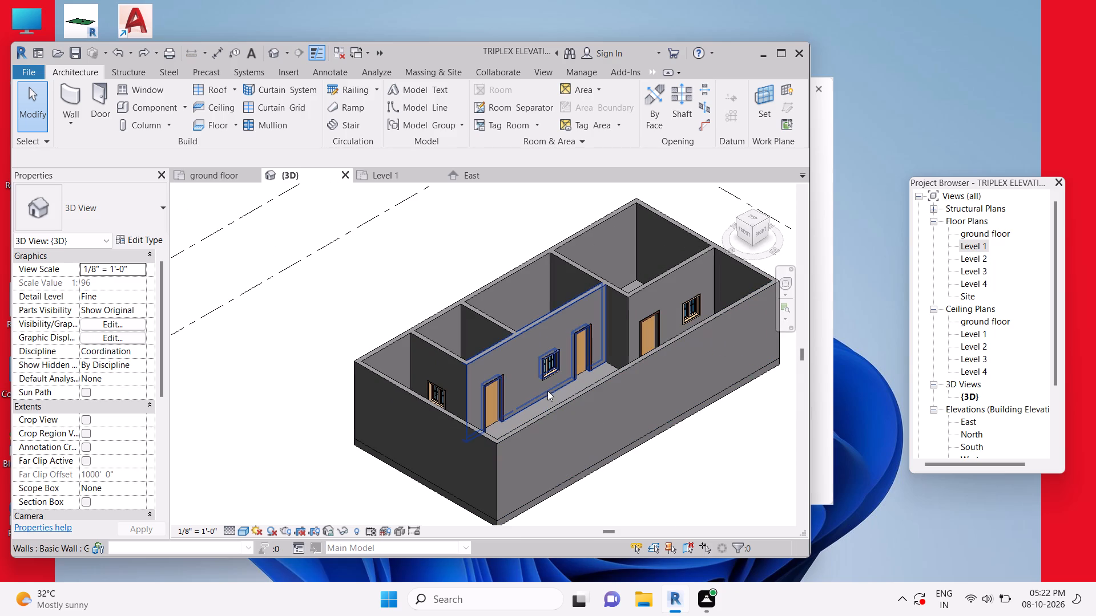
scroll(546, 390, "up", 6)
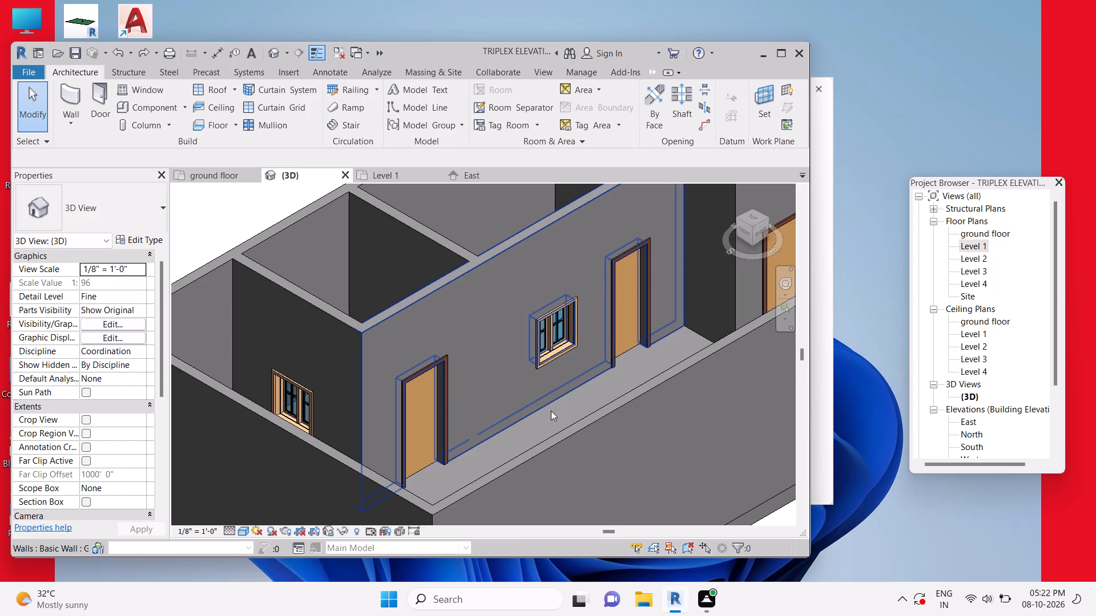
scroll(550, 400, "down", 5)
scroll(649, 363, "up", 1)
middle_click_drag(650, 363, 615, 372)
scroll(615, 373, "down", 2)
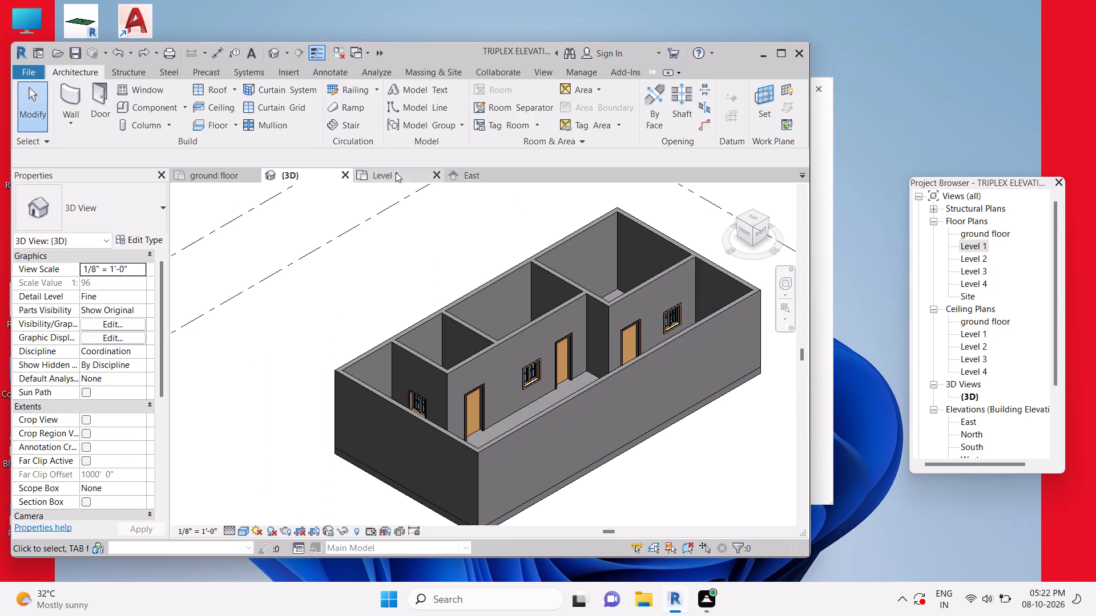
Close the East elevation view.
left_click(529, 171)
Close the Autodesk Genuine notification card covering the 3D view.
scroll(460, 235, "down", 3)
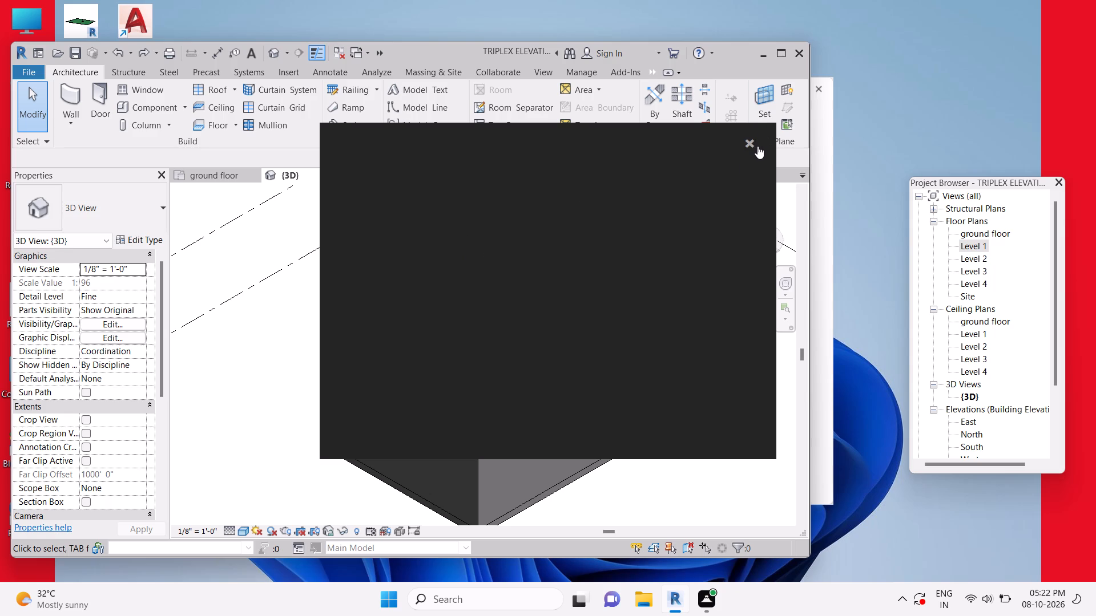
left_click(753, 143)
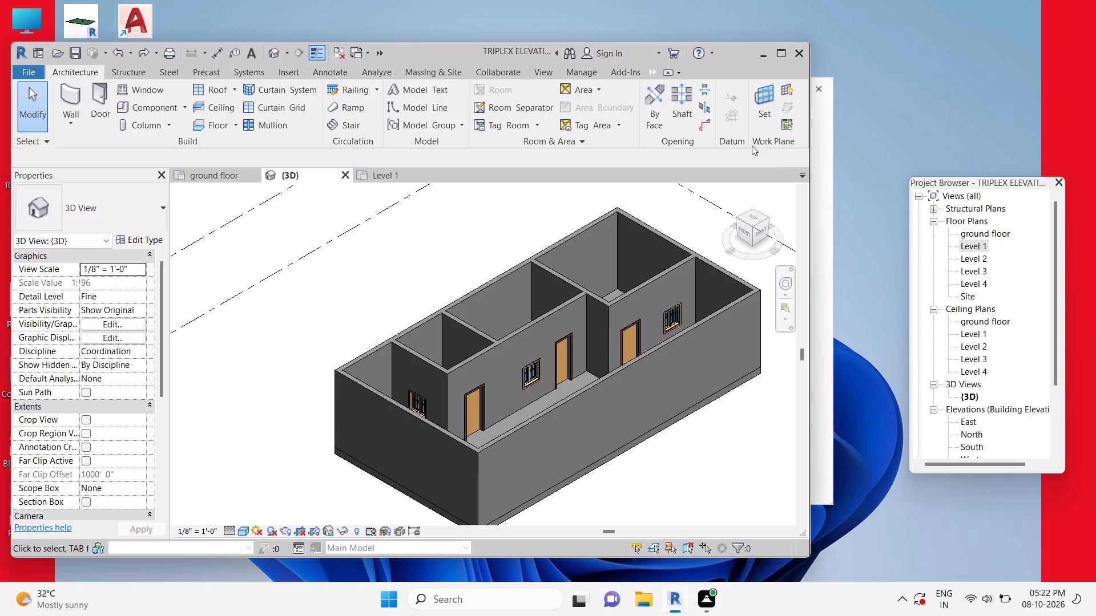
Inspect the exterior walls and the floor slab of the house in the 3D view, close up and from afar.
scroll(606, 367, "up", 1)
scroll(606, 367, "down", 3)
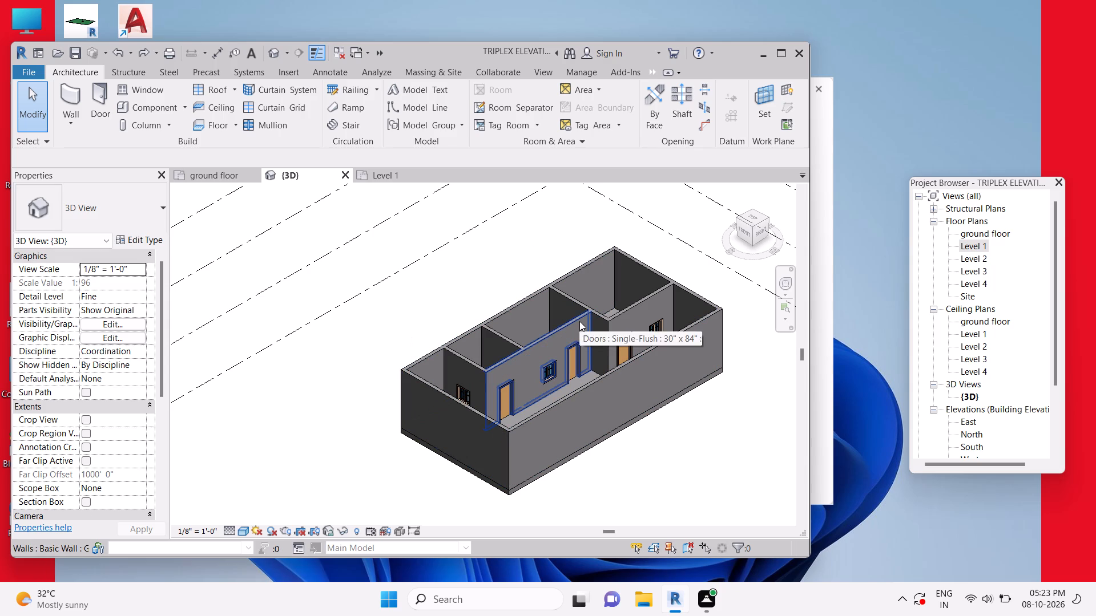
scroll(585, 325, "down", 1)
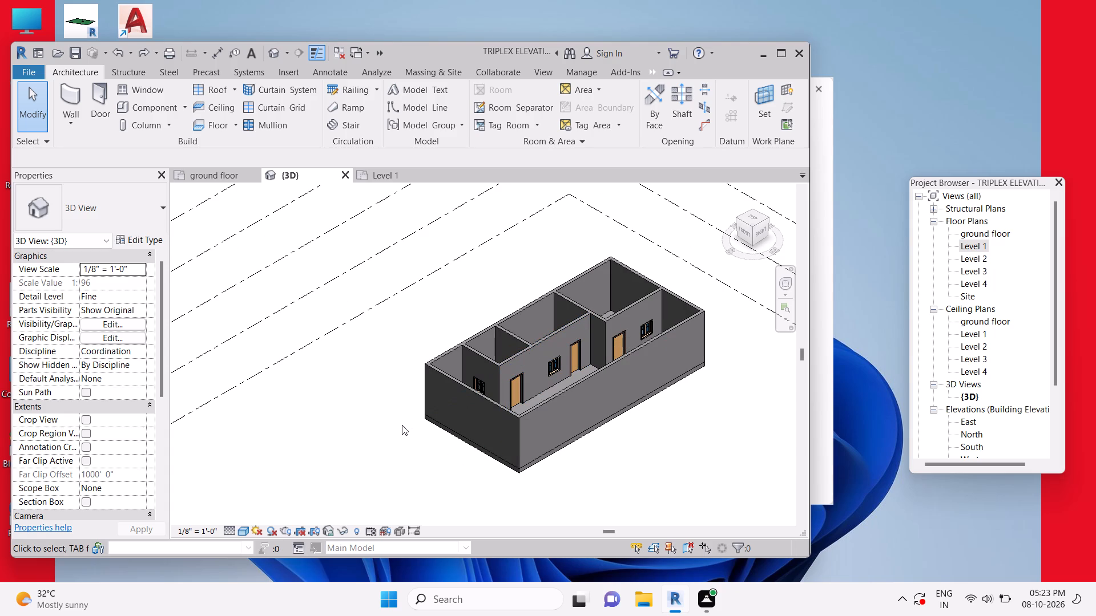
scroll(547, 445, "down", 1)
scroll(548, 440, "up", 7)
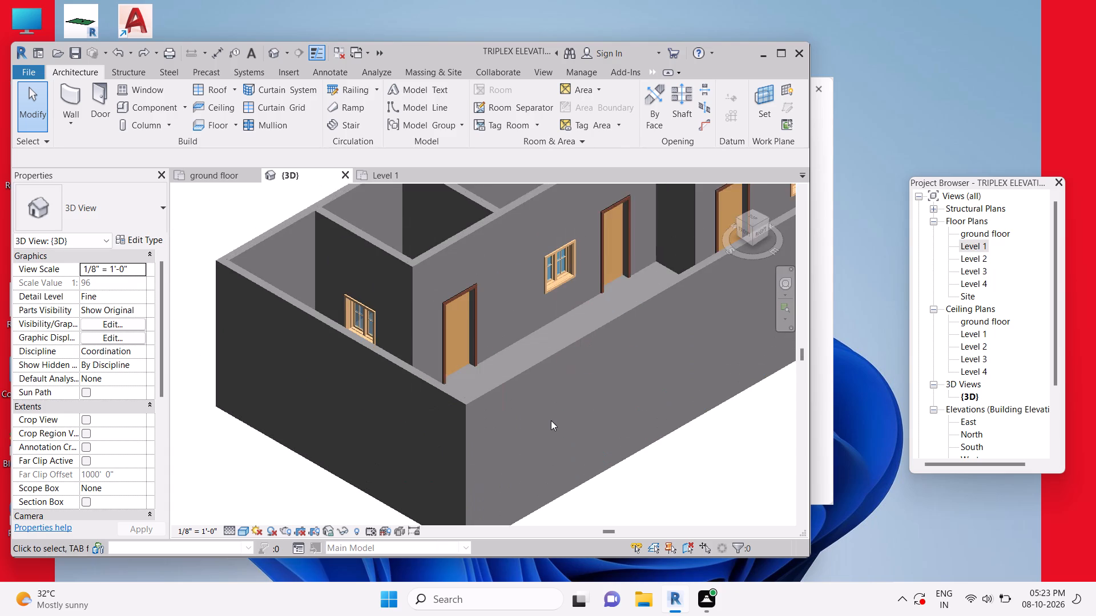
scroll(551, 420, "up", 2)
scroll(551, 420, "down", 7)
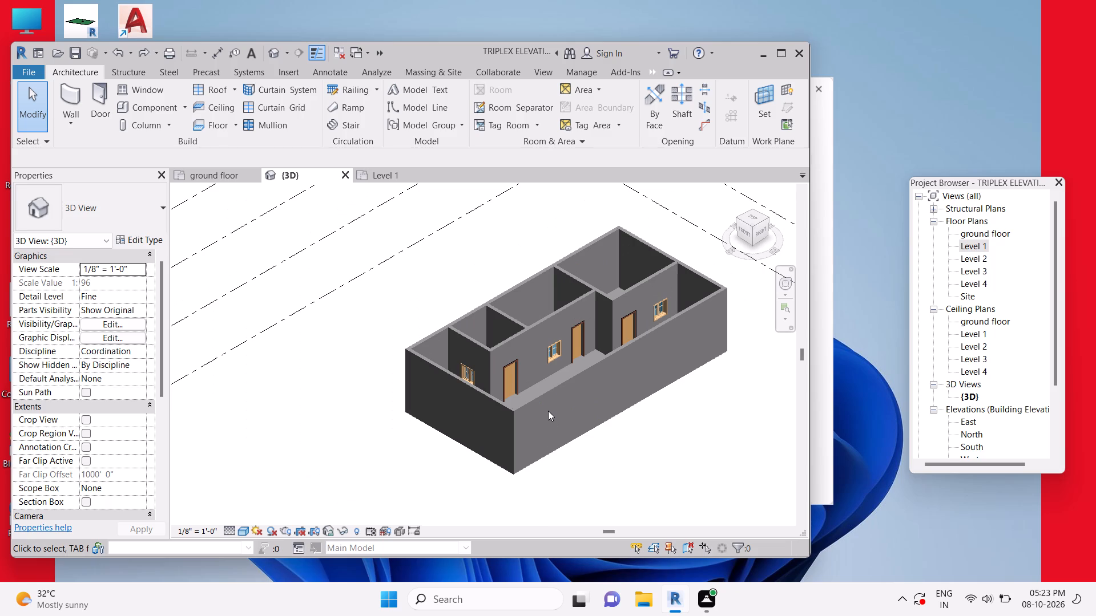
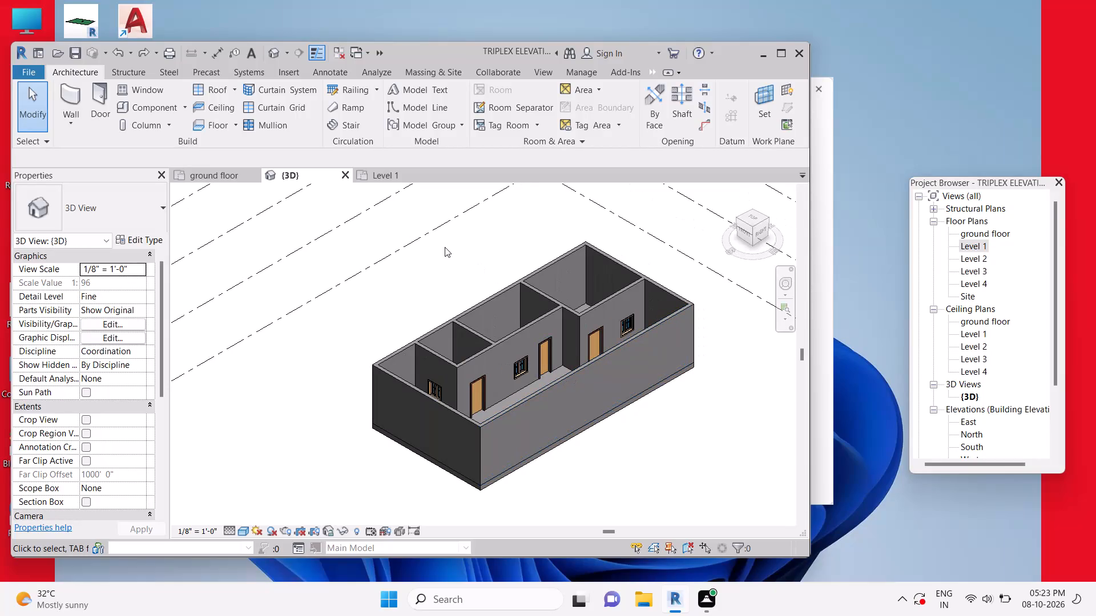
Open the Level 1 floor plan and check the properties of the north exterior wall.
left_click(391, 169)
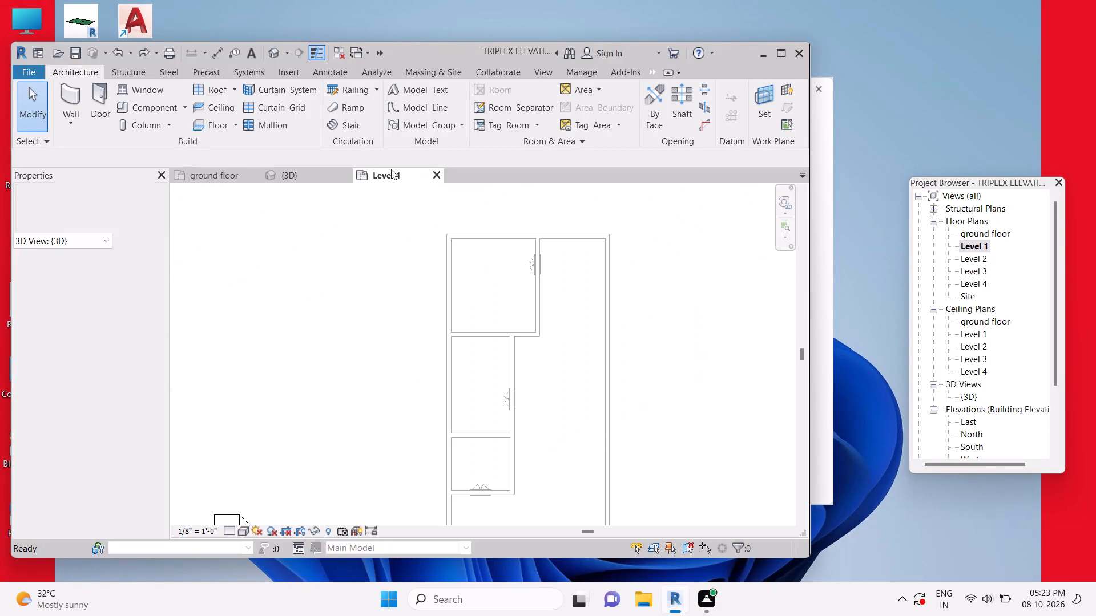
scroll(466, 334, "down", 3)
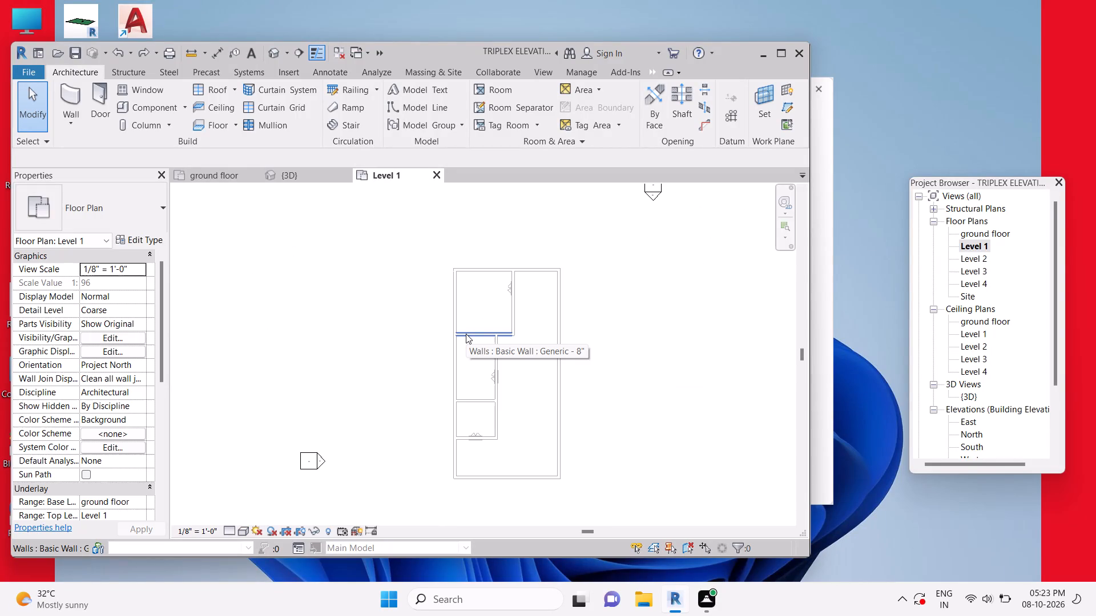
left_click(466, 333)
key("Escape")
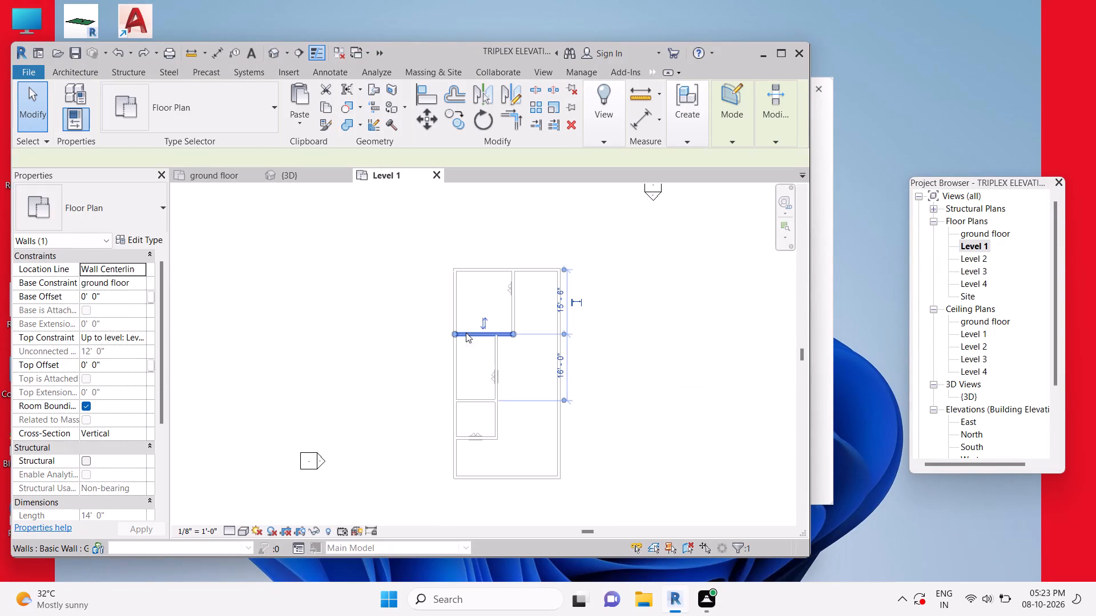
left_click(544, 266)
scroll(539, 269, "up", 3)
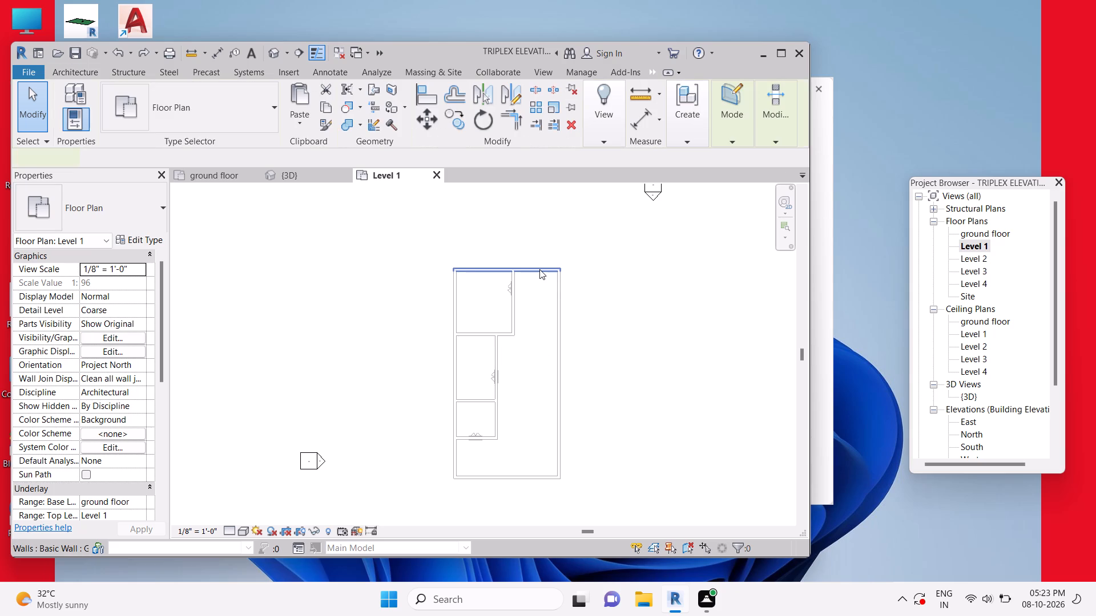
scroll(537, 267, "up", 3)
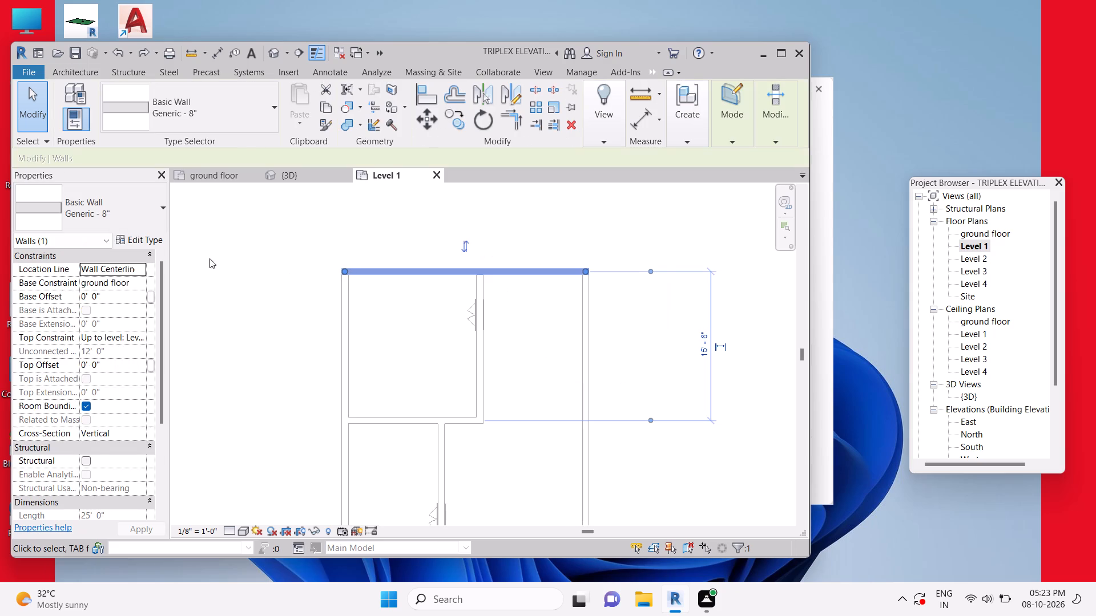
key("Escape")
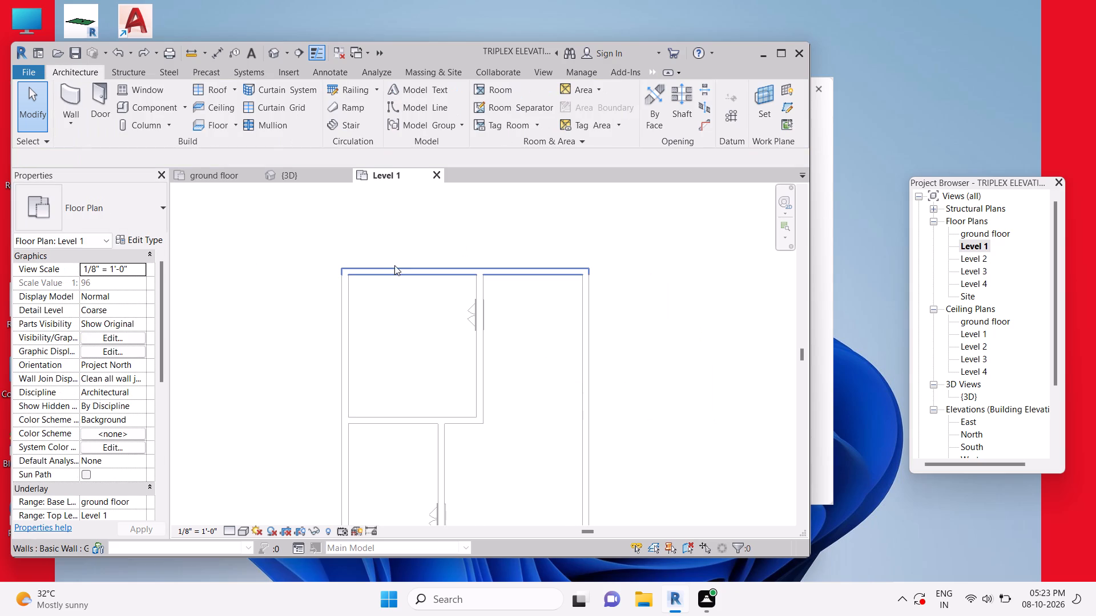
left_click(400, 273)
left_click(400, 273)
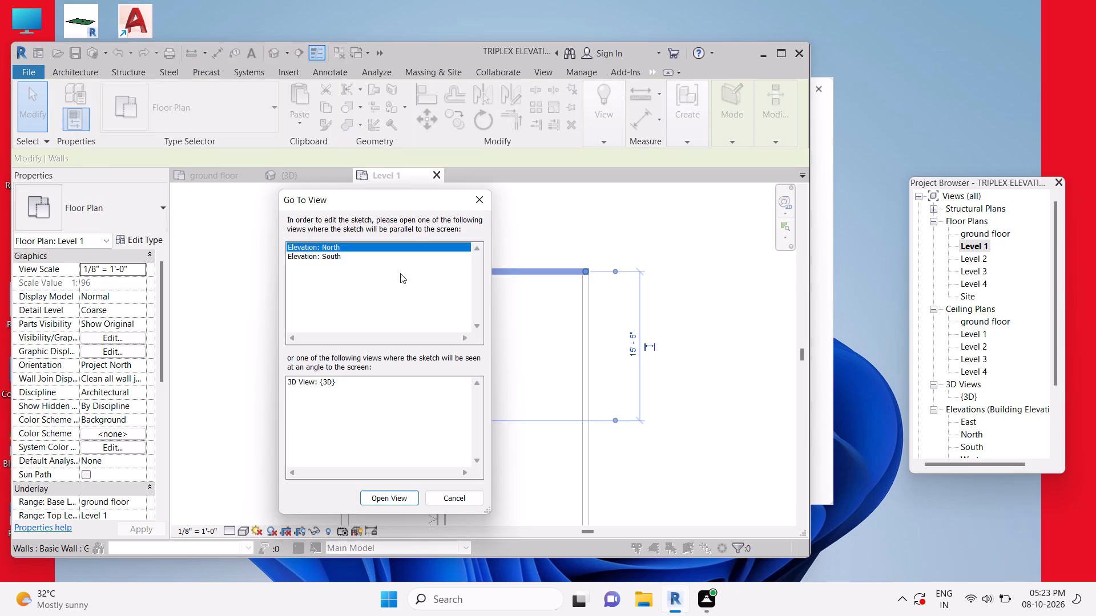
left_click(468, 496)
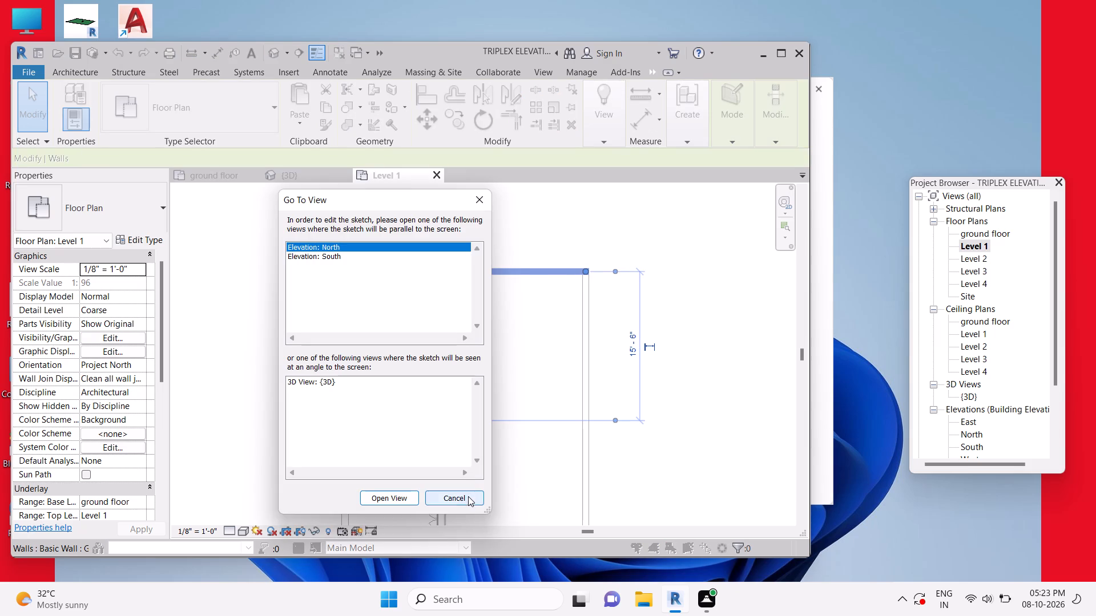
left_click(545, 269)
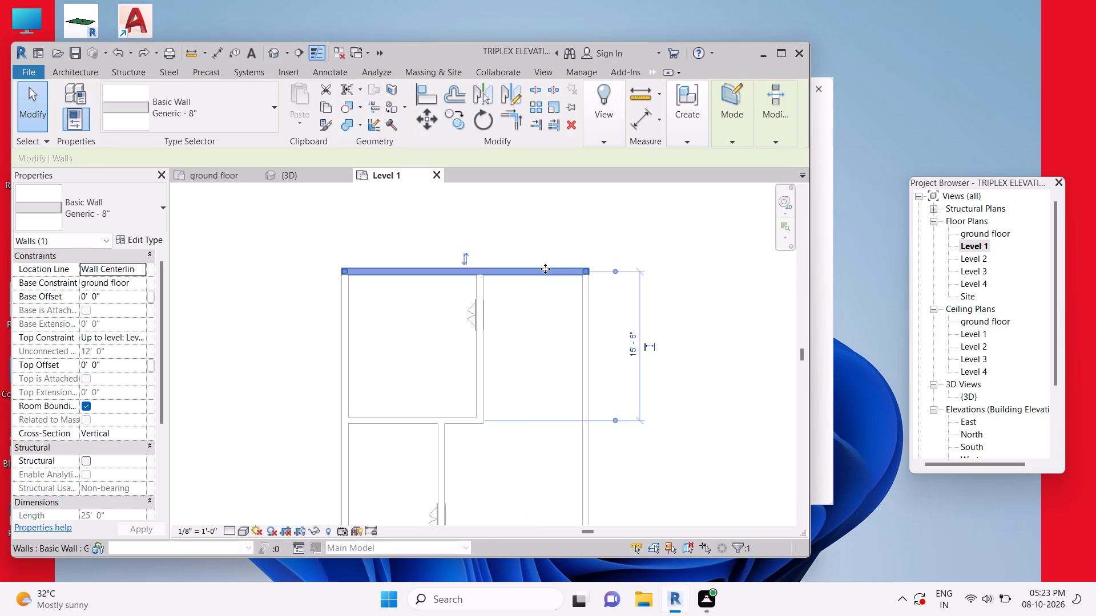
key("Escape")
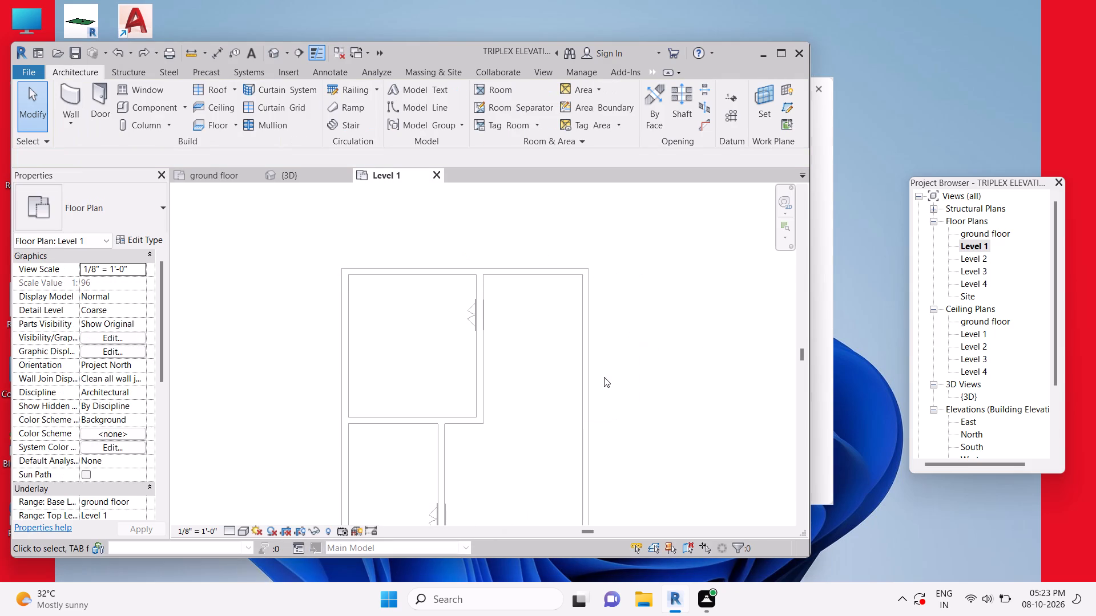
Compare the walls and openings in the Level 1 floor plan with the house in the 3D view.
scroll(605, 378, "down", 3)
scroll(565, 399, "up", 3)
middle_click_drag(565, 399, 567, 399)
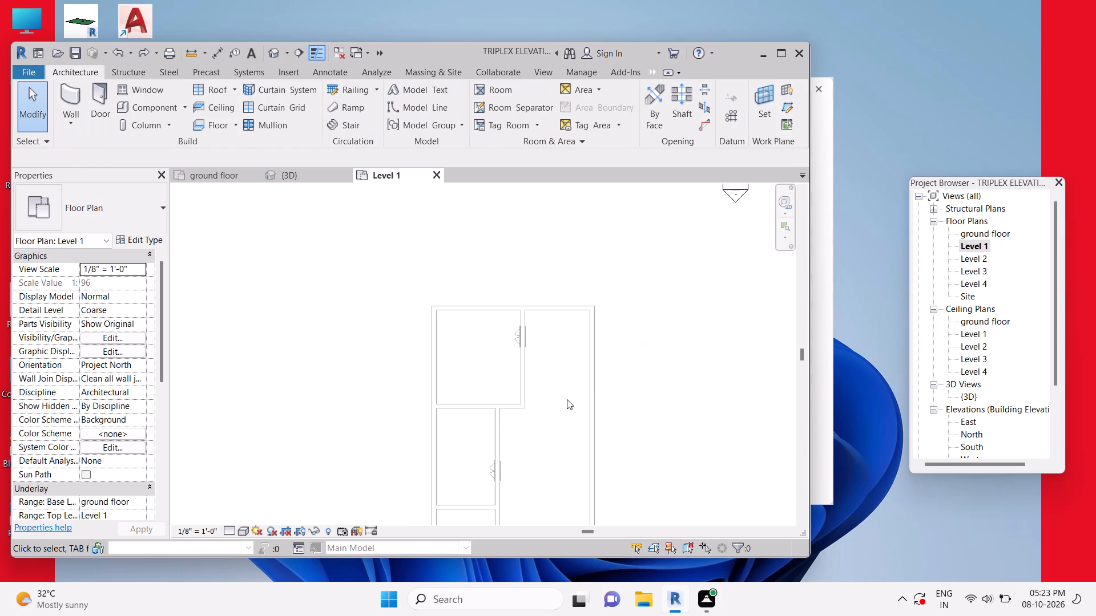
middle_click_drag(567, 399, 578, 362)
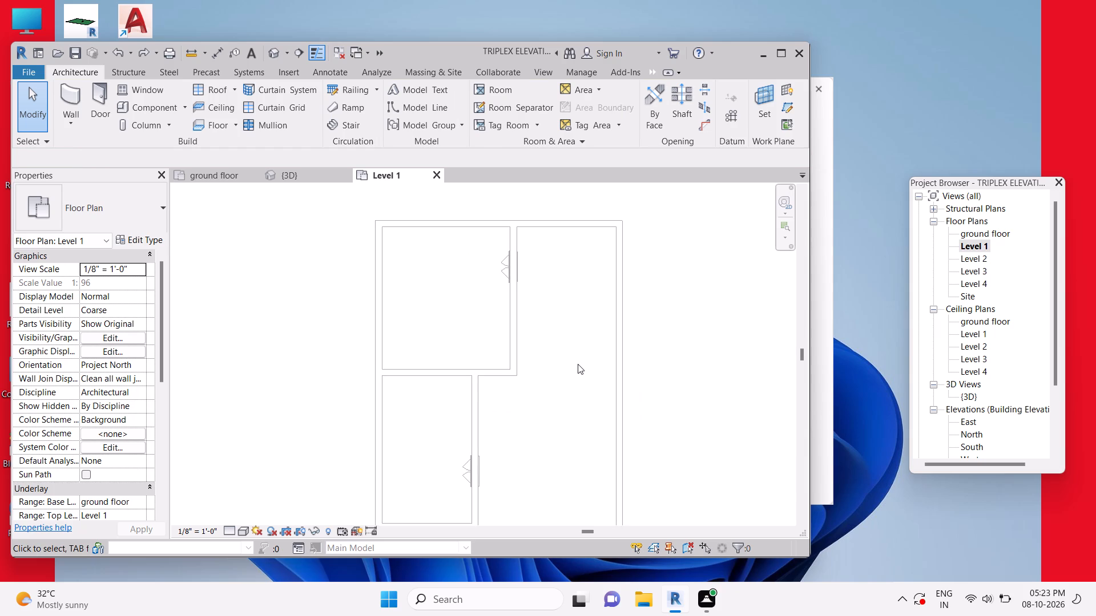
left_click(307, 173)
scroll(449, 334, "up", 1)
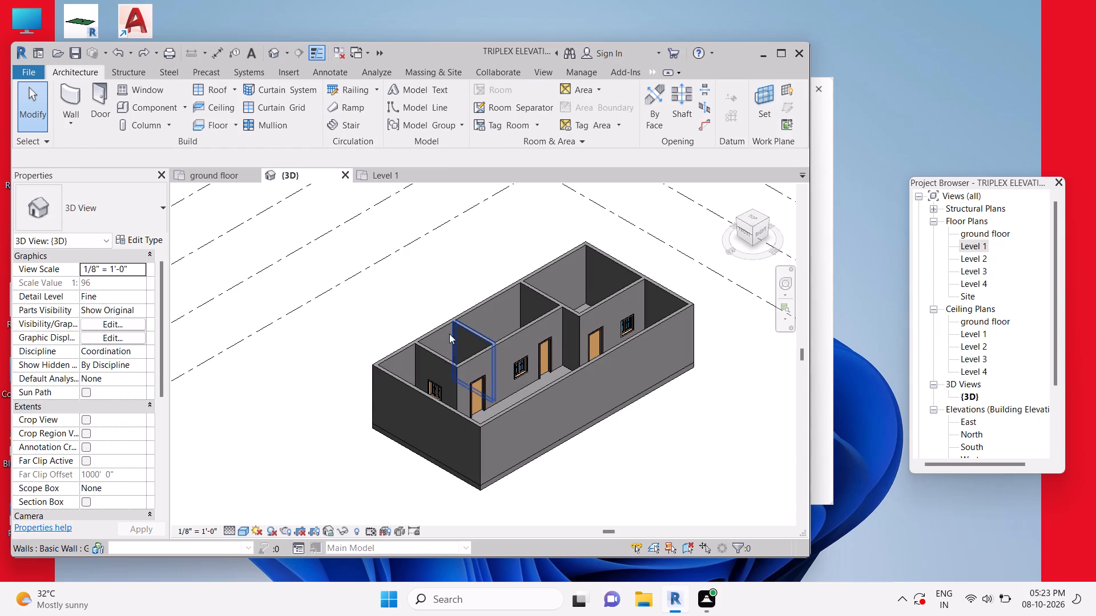
scroll(449, 334, "up", 4)
scroll(449, 334, "down", 6)
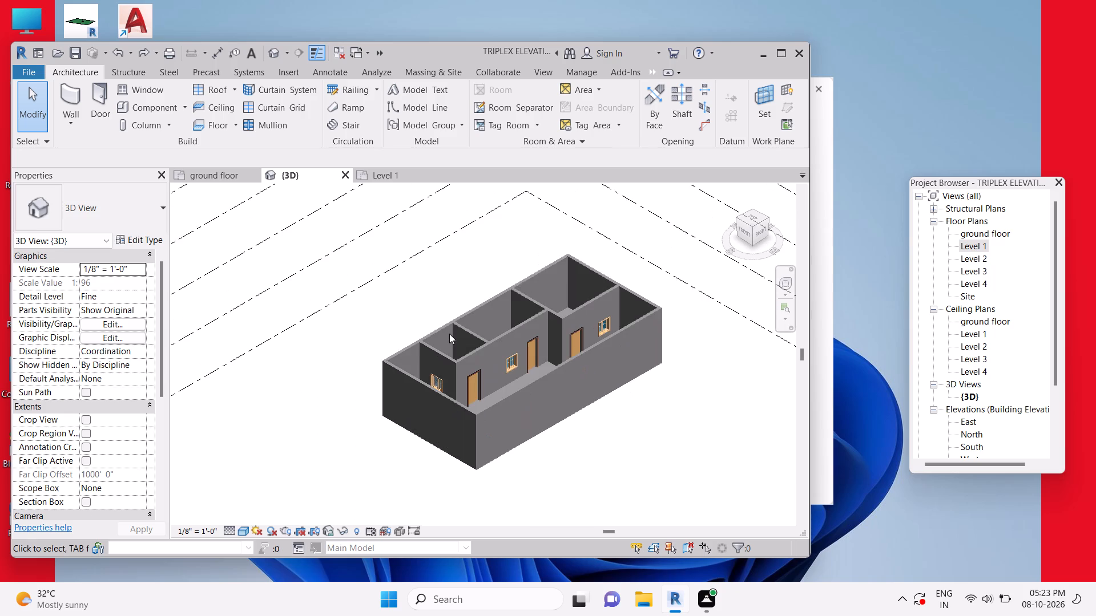
left_click(389, 178)
scroll(482, 356, "down", 2)
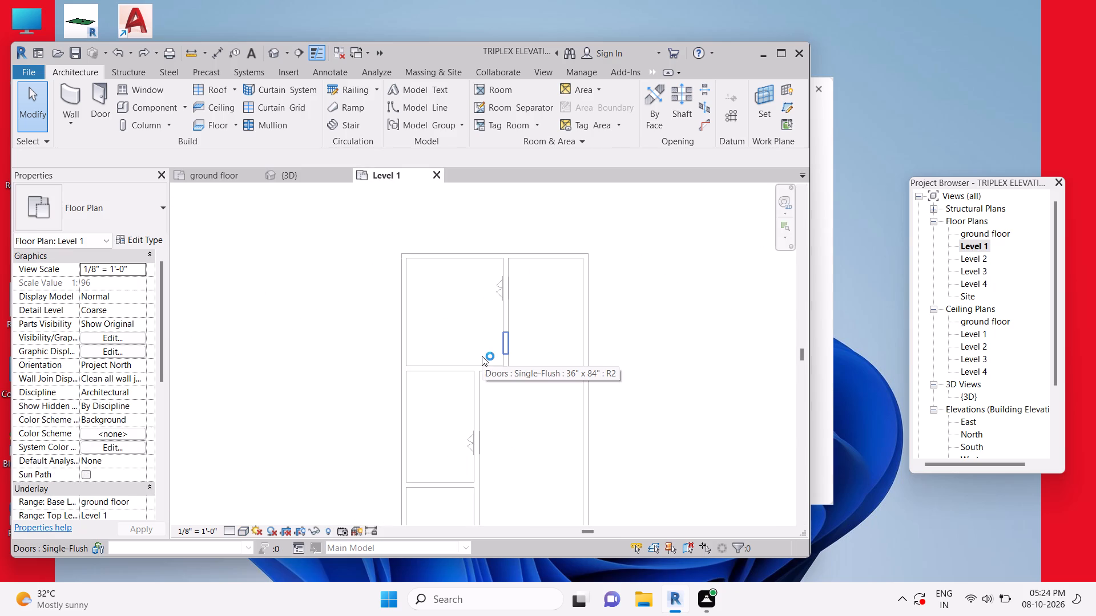
scroll(482, 356, "down", 1)
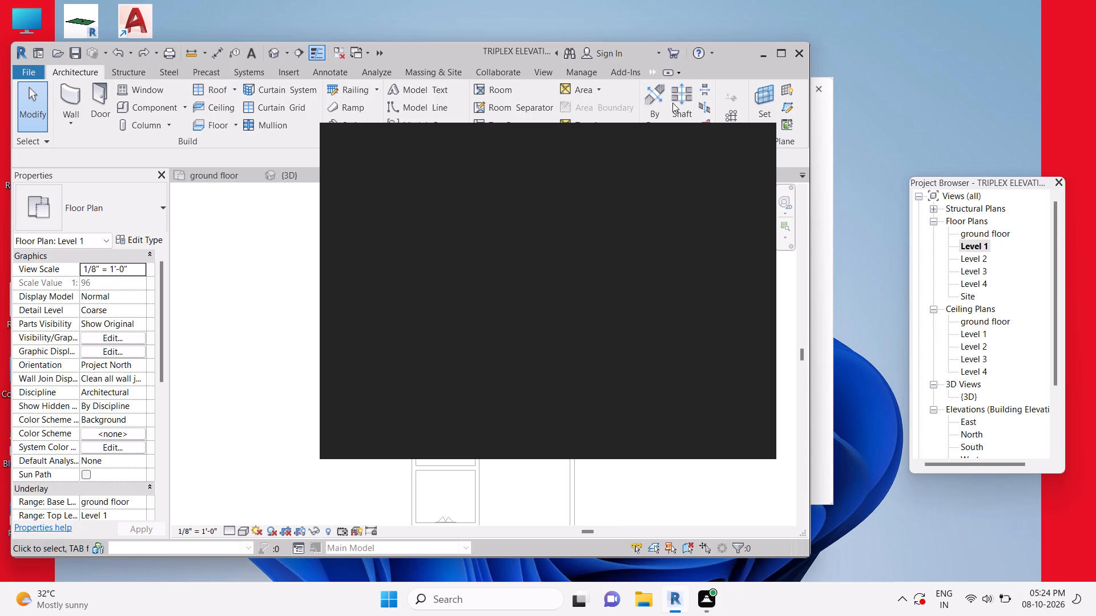
Close the Autodesk Genuine notification card covering the Level 1 plan.
left_click(763, 137)
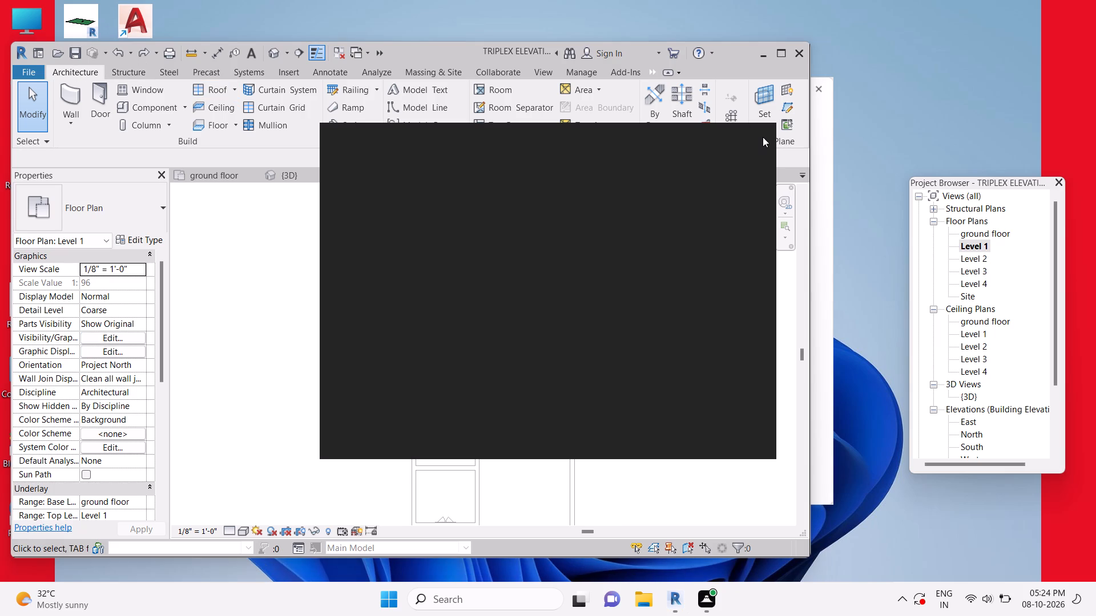
left_click(761, 136)
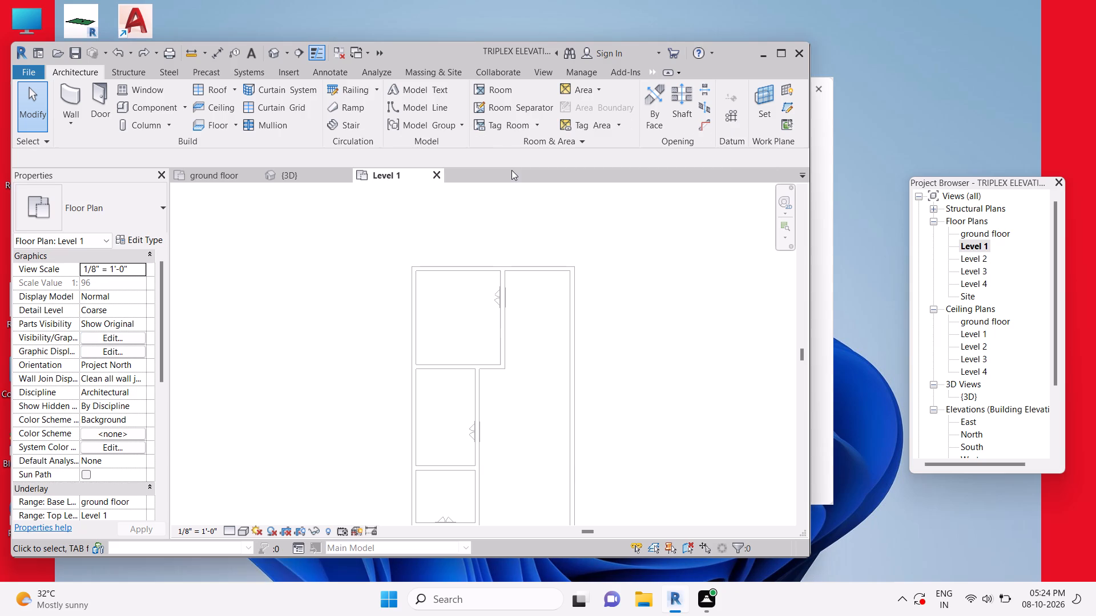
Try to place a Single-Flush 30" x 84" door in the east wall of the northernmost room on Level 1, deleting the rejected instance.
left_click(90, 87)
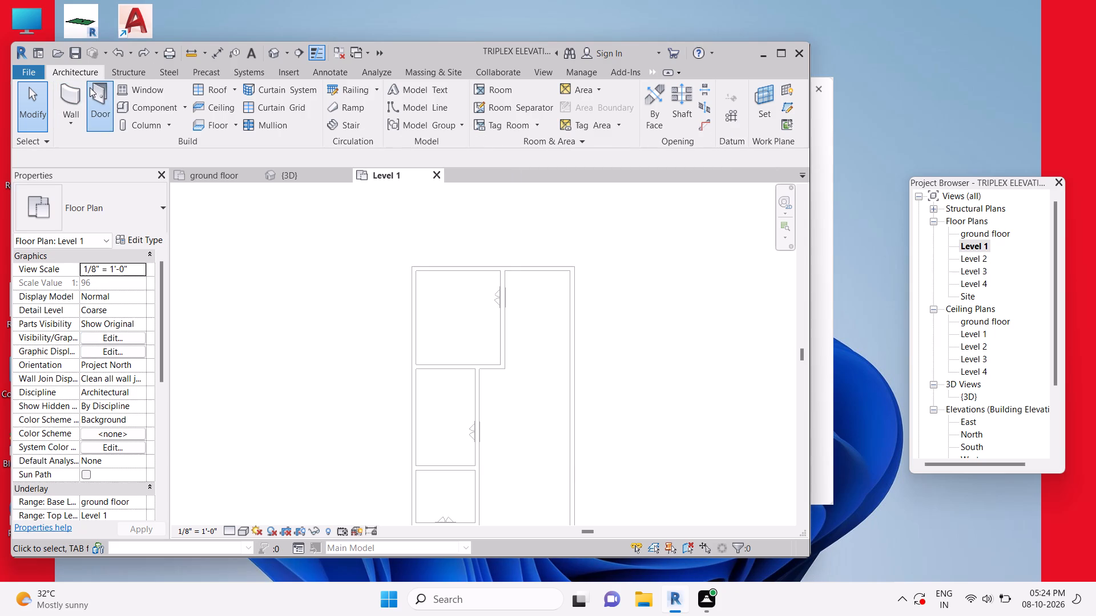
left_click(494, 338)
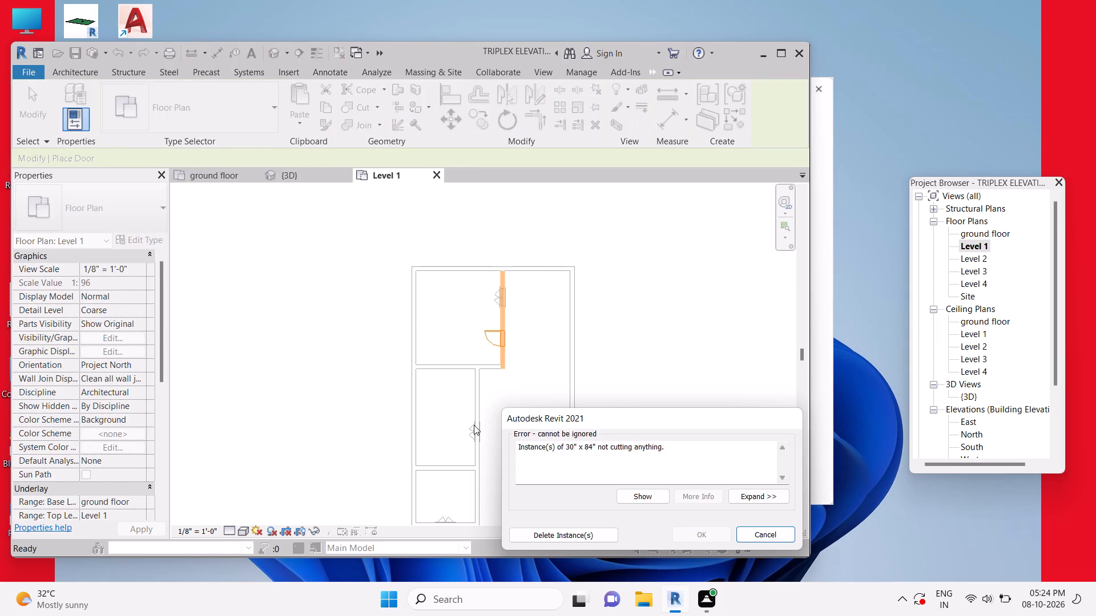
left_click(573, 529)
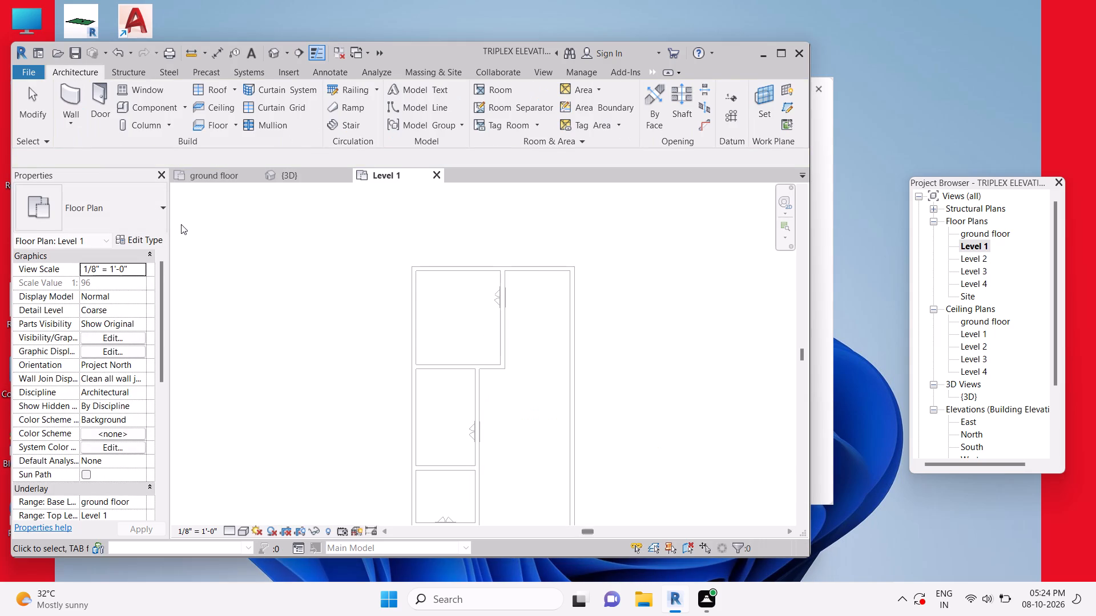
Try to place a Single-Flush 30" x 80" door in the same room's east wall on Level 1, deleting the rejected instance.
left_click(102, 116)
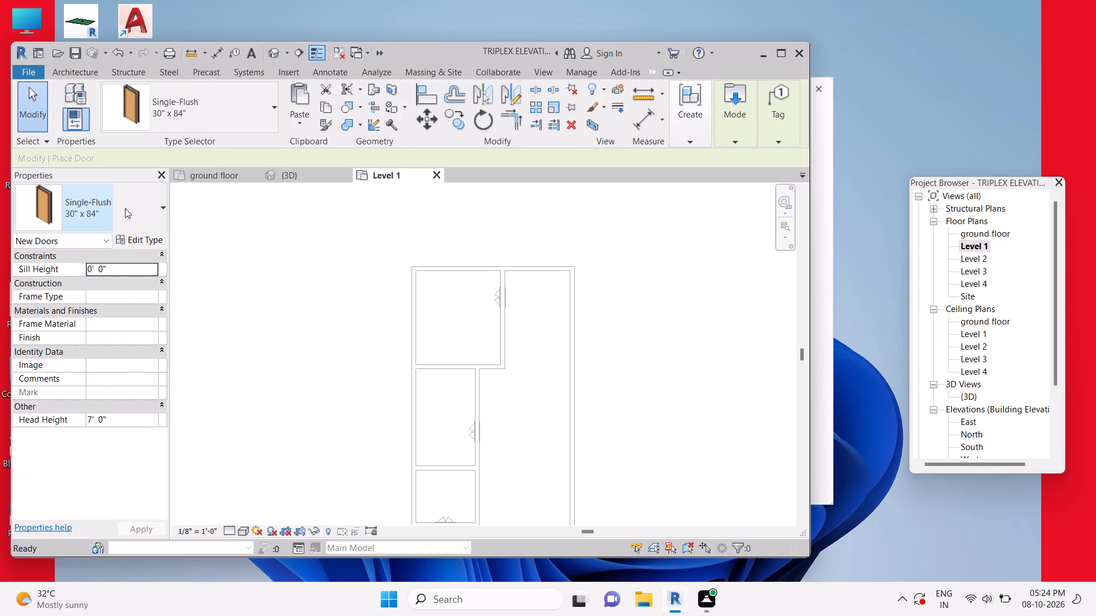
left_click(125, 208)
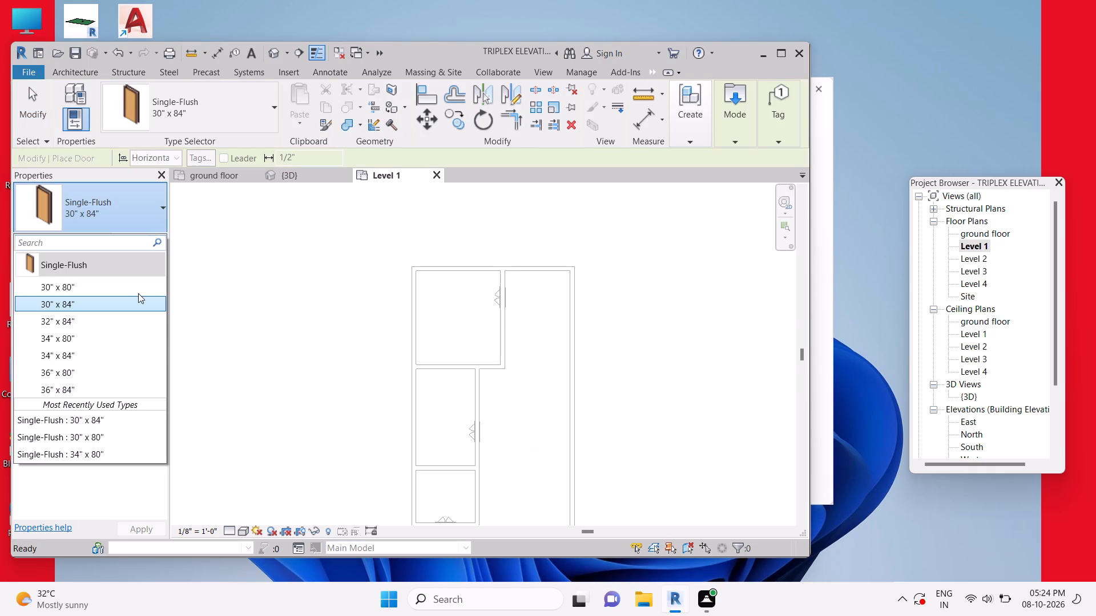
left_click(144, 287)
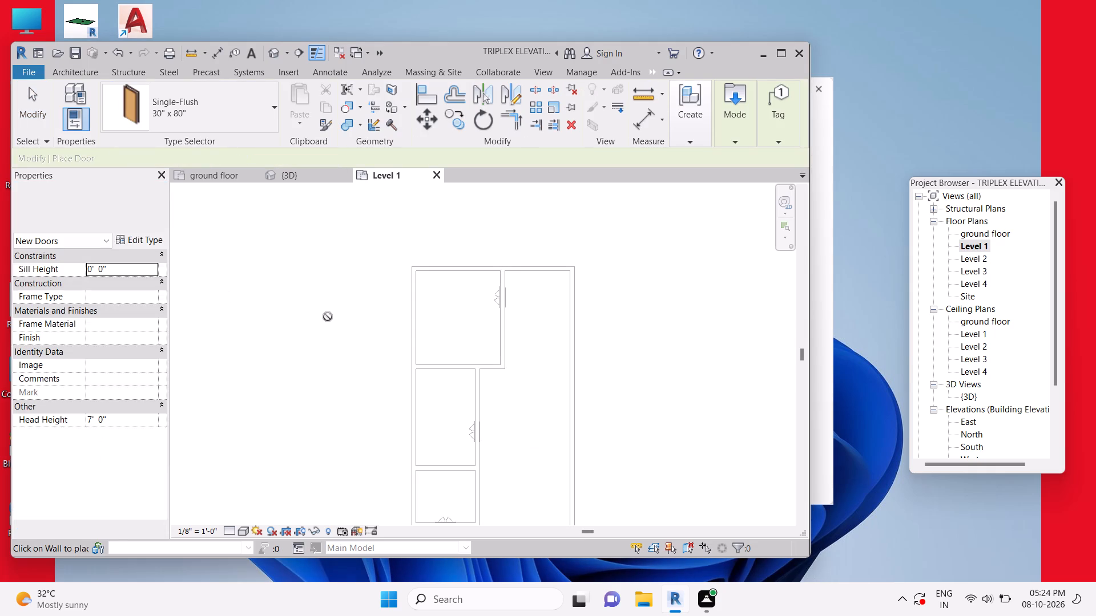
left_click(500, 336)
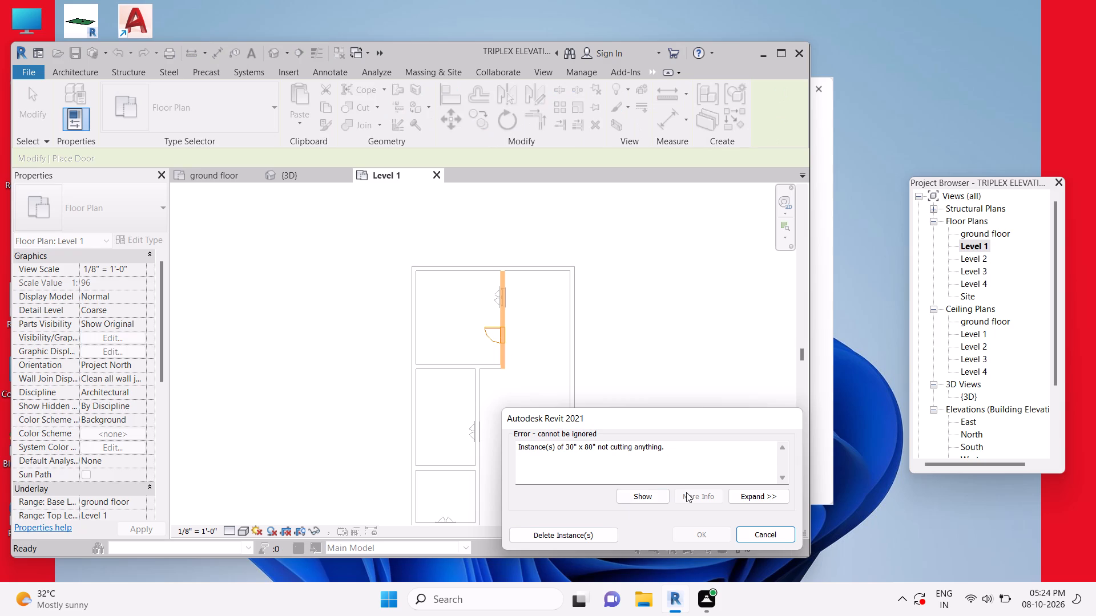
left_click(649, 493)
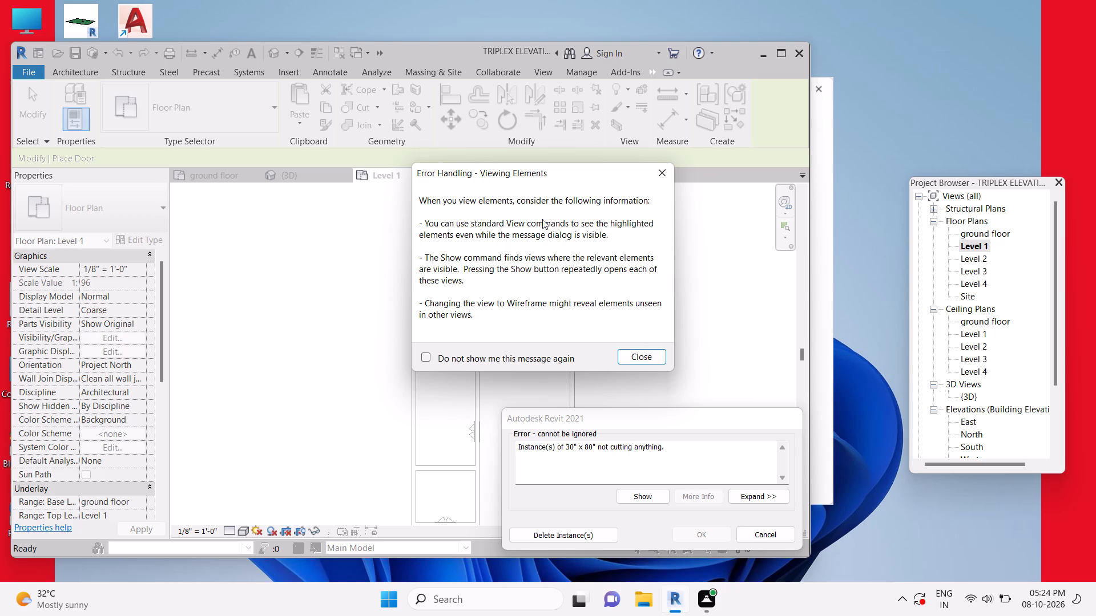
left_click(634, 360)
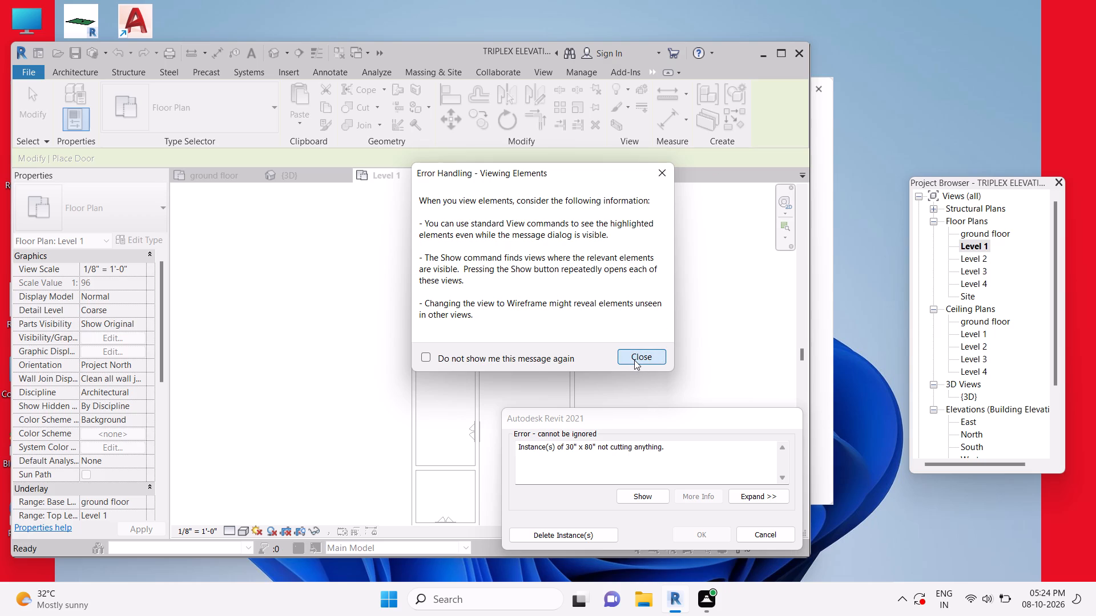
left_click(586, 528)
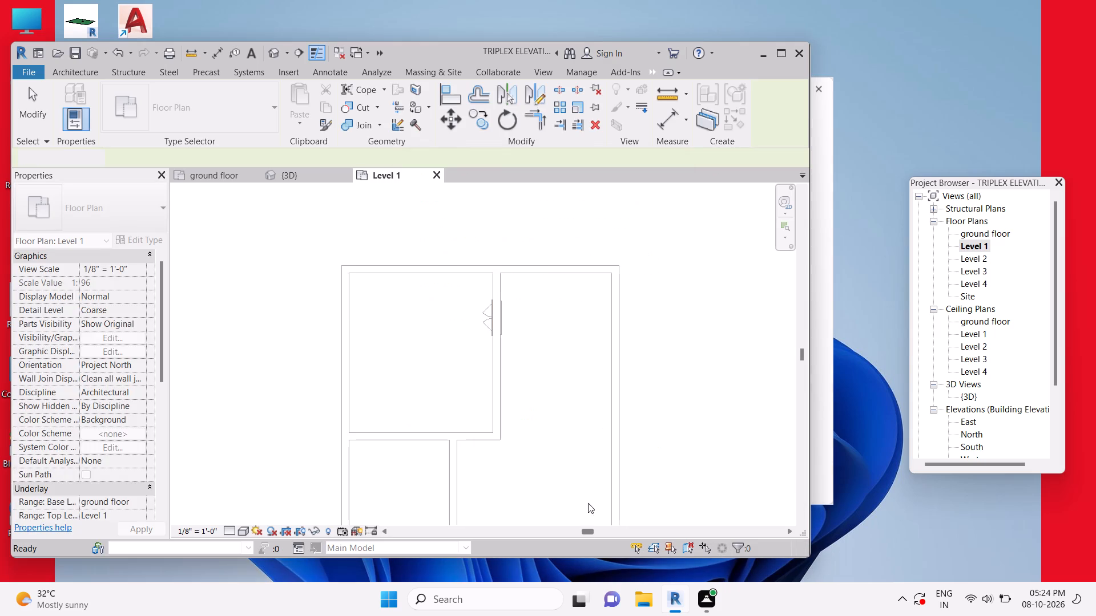
Examine the room layout, walls and openings of the whole house in the Level 1 floor plan.
scroll(586, 456, "down", 3)
middle_click_drag(574, 451, 606, 411)
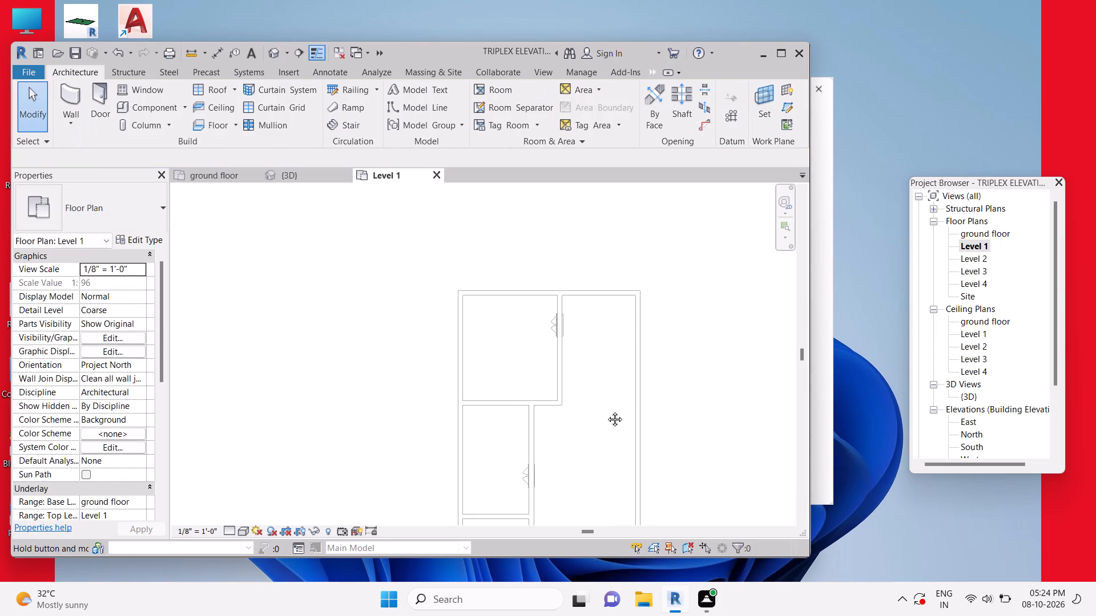
middle_click_drag(606, 411, 611, 404)
scroll(611, 404, "up", 1)
middle_click_drag(543, 440, 579, 393)
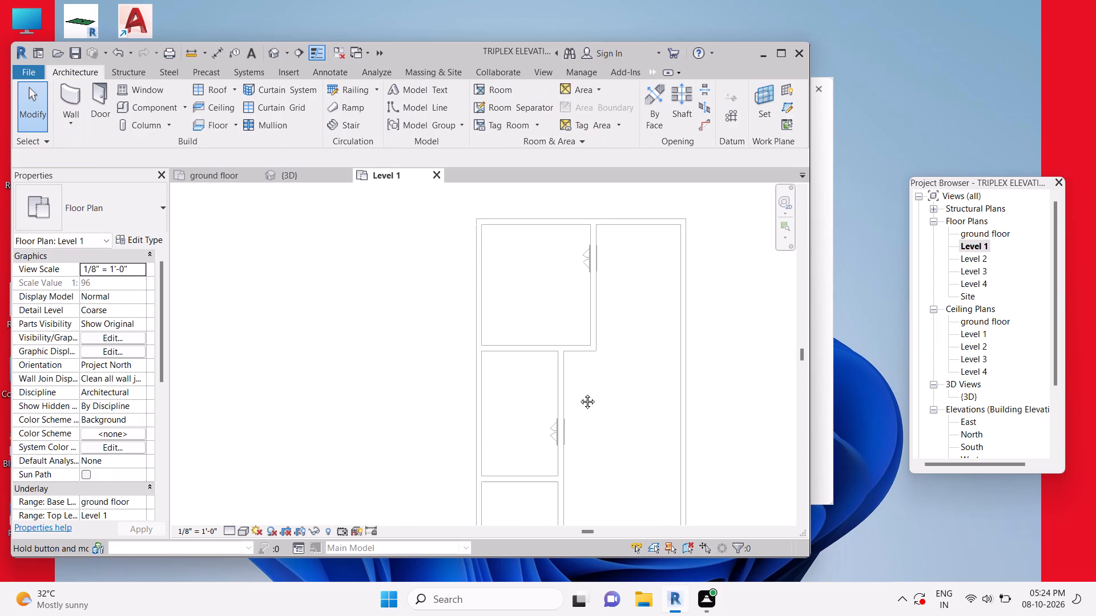
middle_click_drag(579, 393, 588, 375)
scroll(584, 348, "down", 5)
middle_click_drag(562, 428, 546, 374)
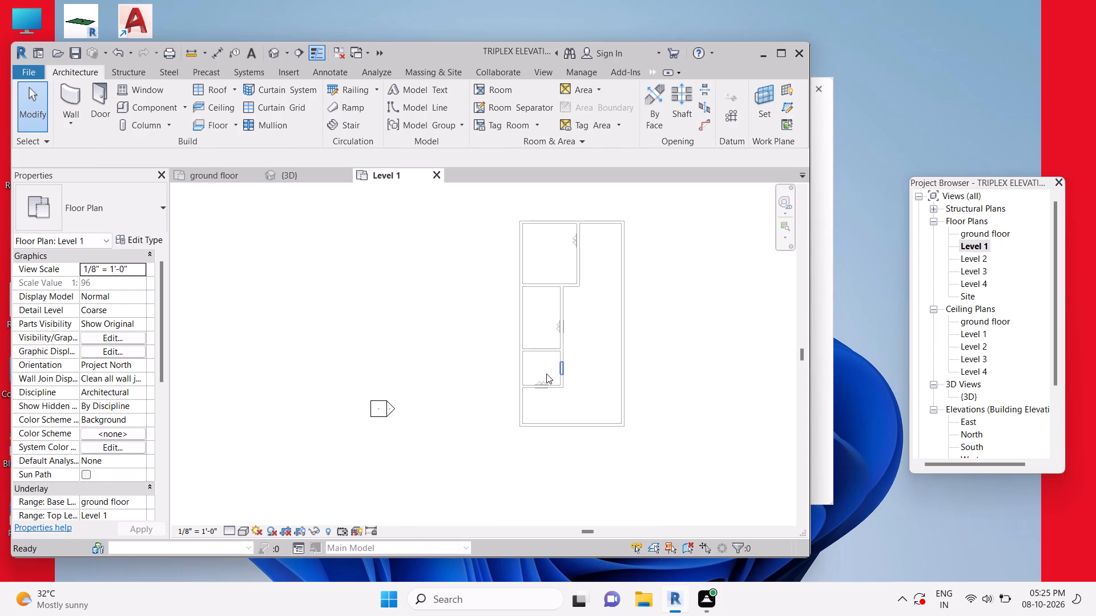
scroll(475, 361, "up", 4)
scroll(475, 361, "down", 4)
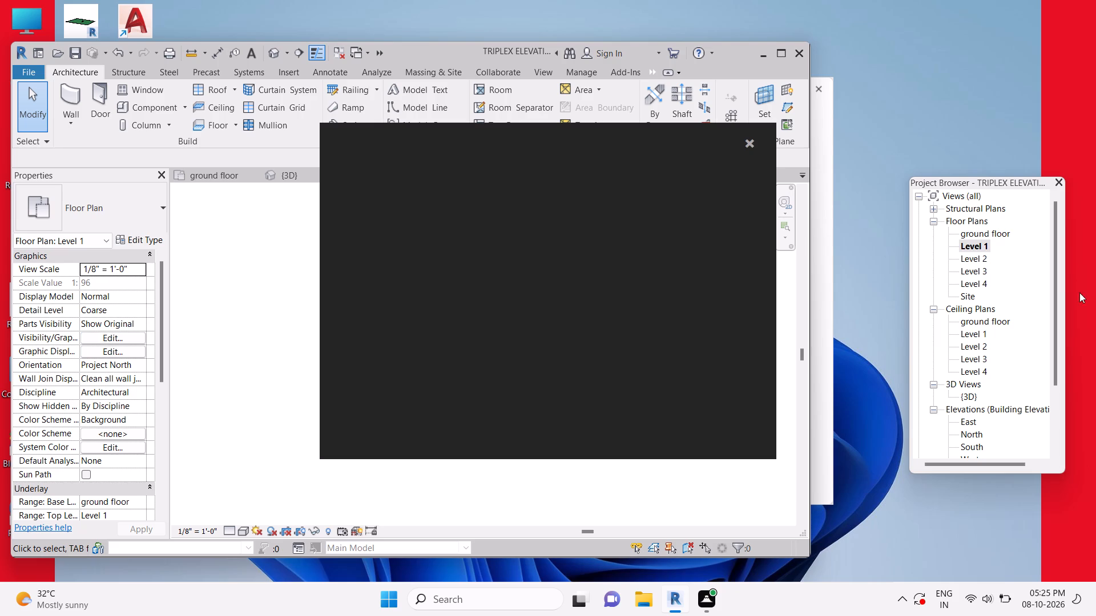
Close the Autodesk Genuine notification card covering the Level 1 plan.
left_click(750, 144)
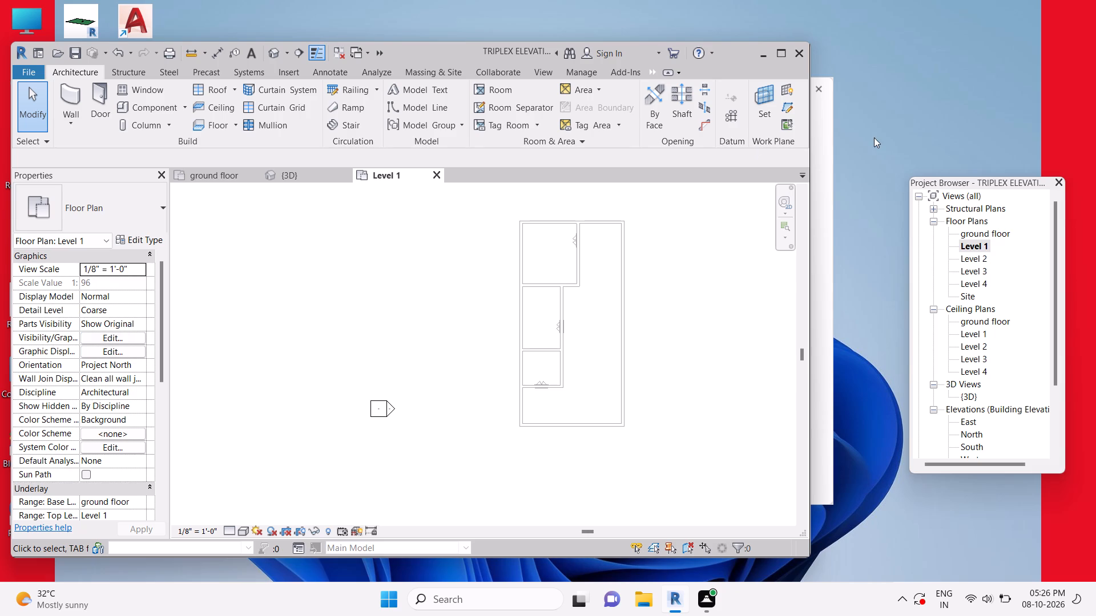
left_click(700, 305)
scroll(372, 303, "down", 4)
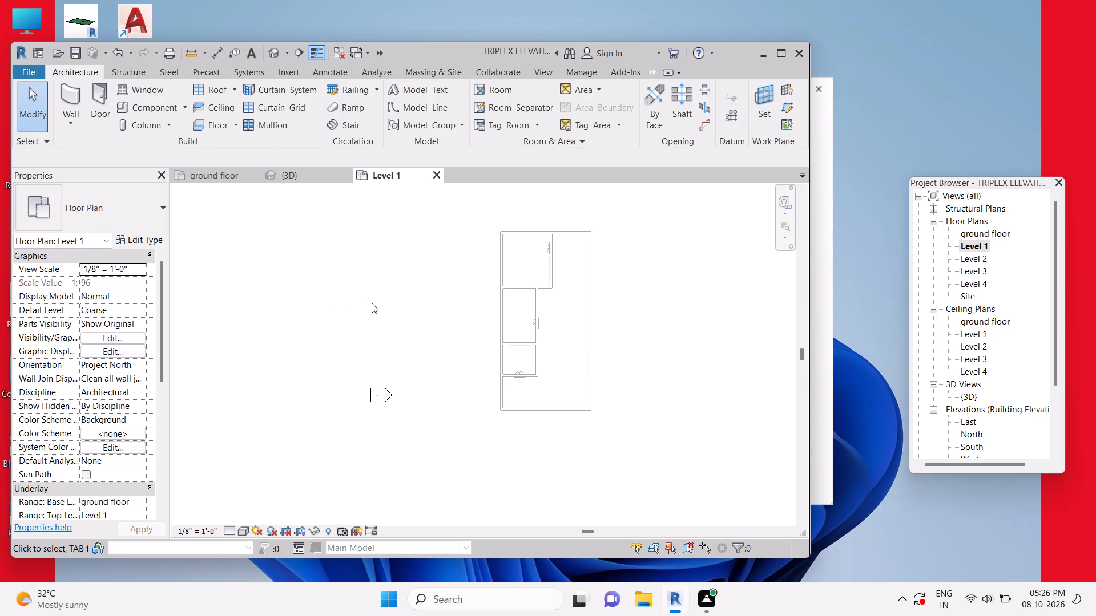
Change the house's north exterior wall to the Generic - 8" - Filled type in the Level 1 plan, dismissing the notification card.
scroll(372, 303, "up", 7)
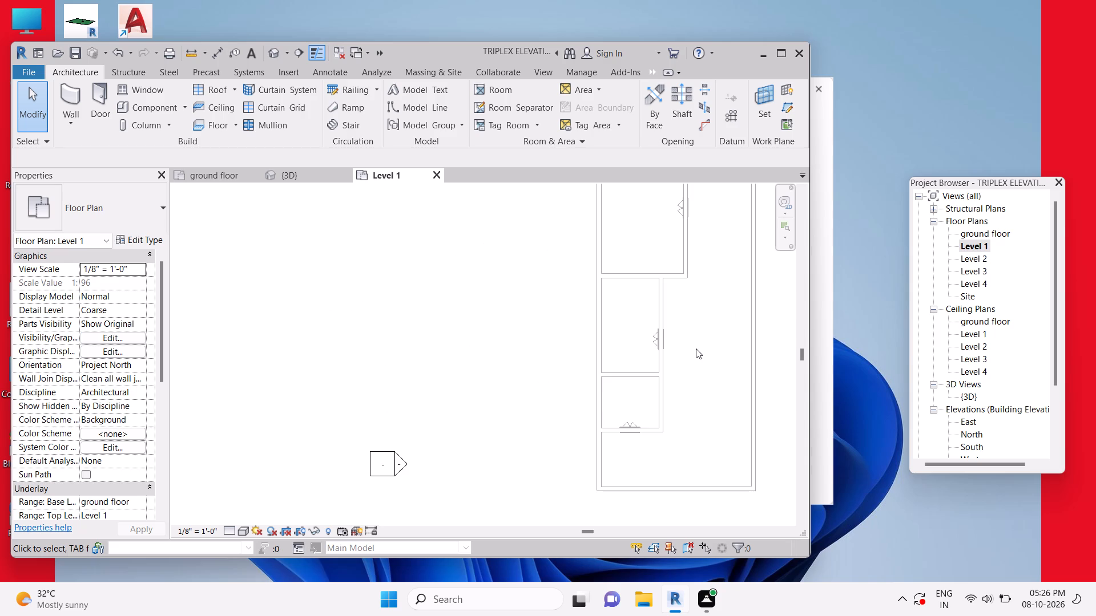
middle_click_drag(699, 349, 583, 373)
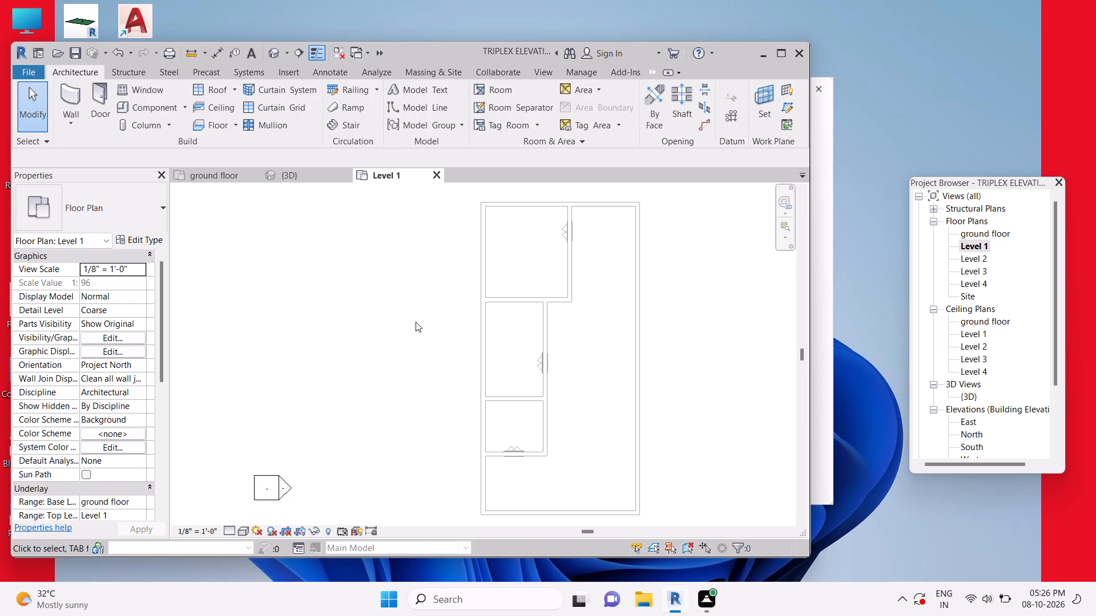
scroll(416, 322, "down", 1)
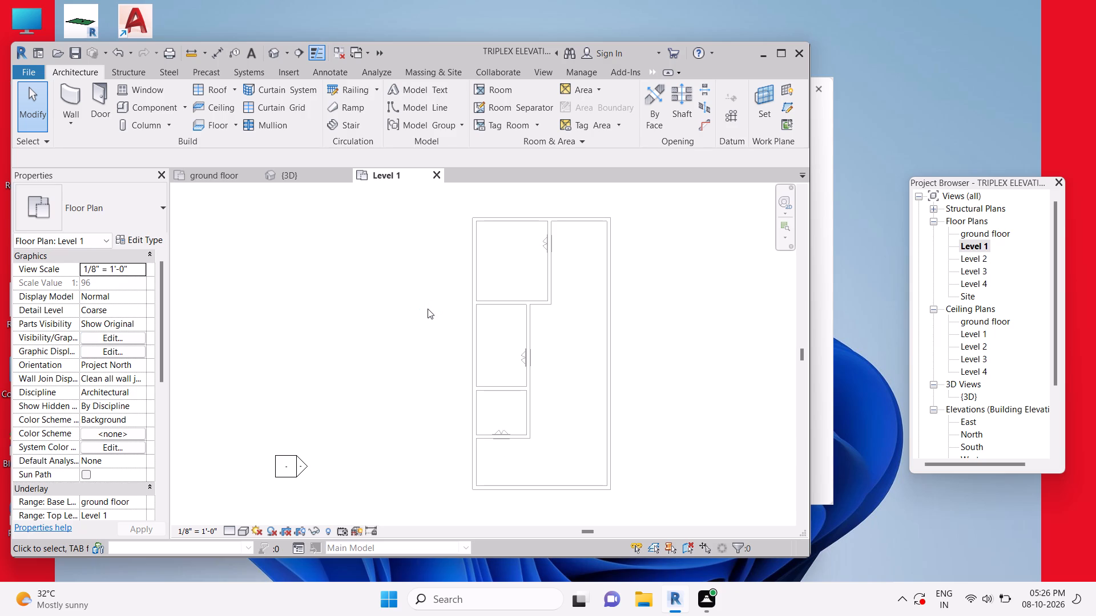
left_click(585, 219)
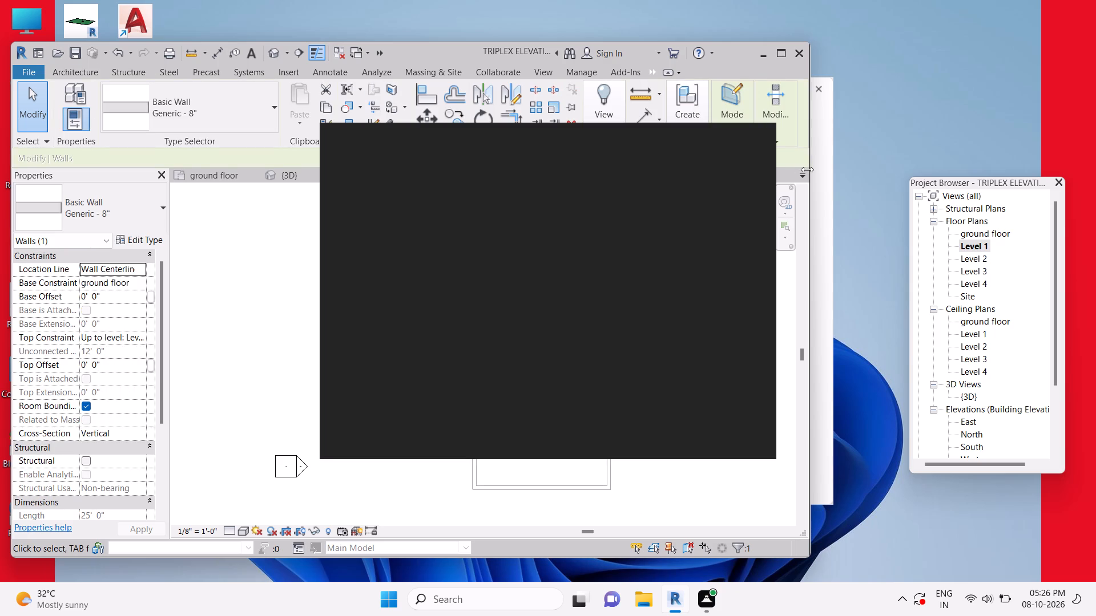
left_click(762, 135)
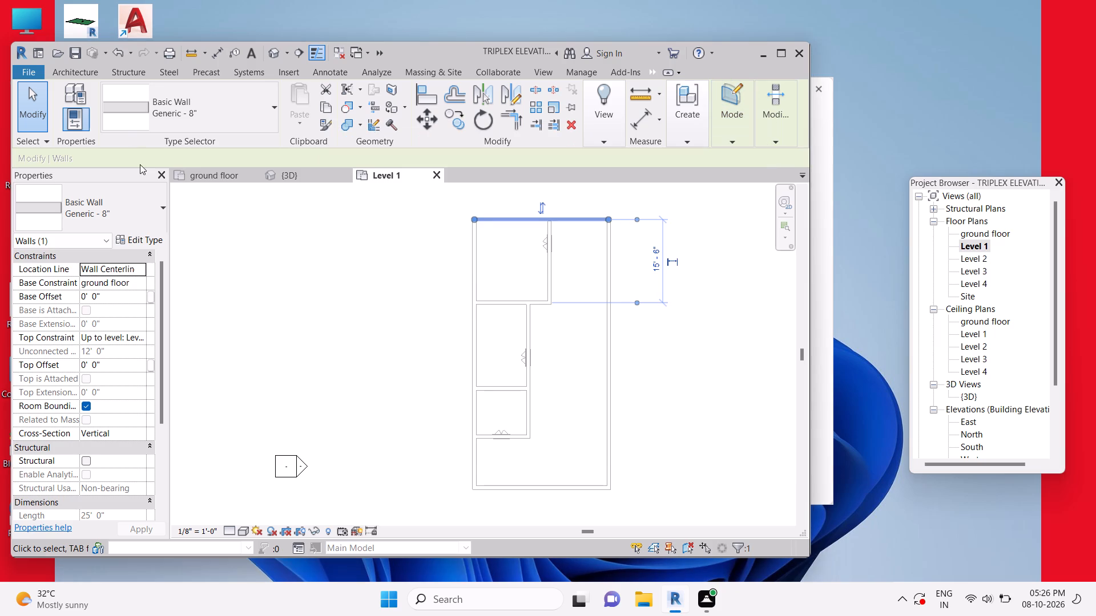
left_click(142, 205)
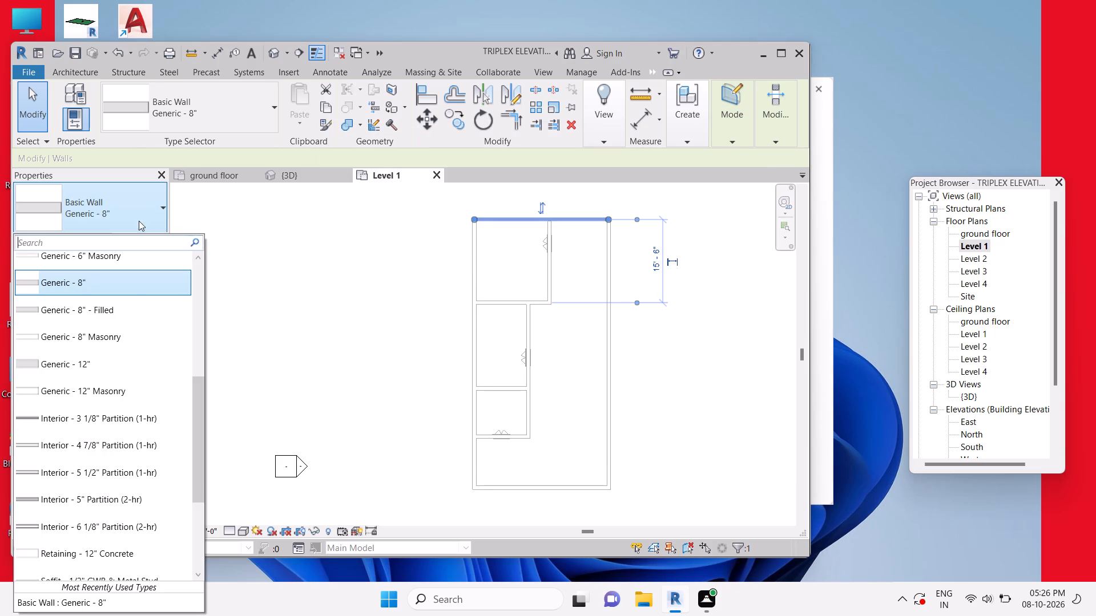
left_click(135, 305)
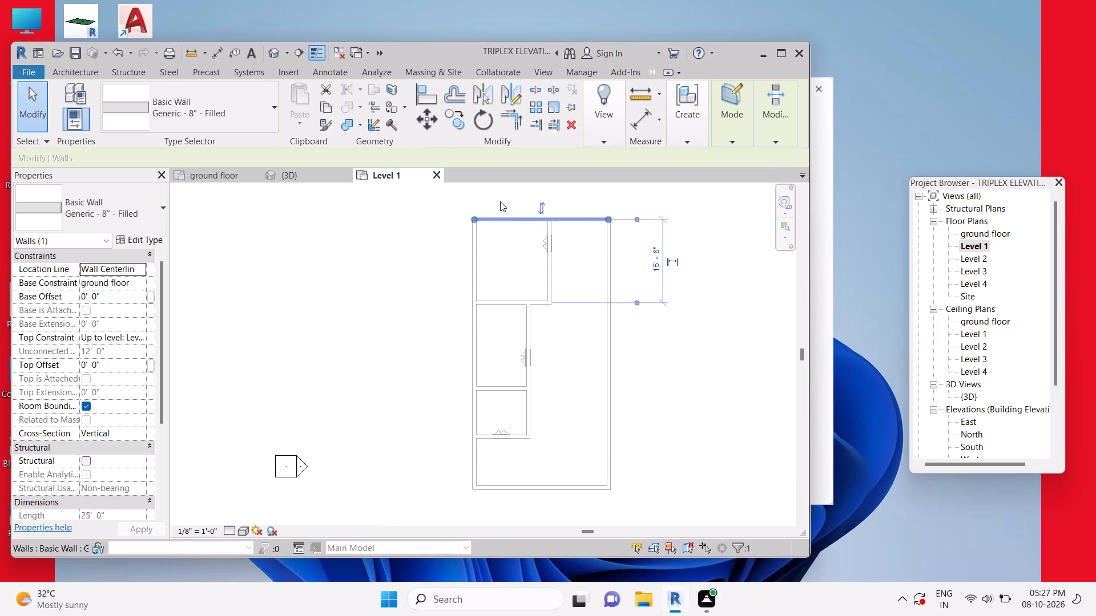
left_click(506, 222)
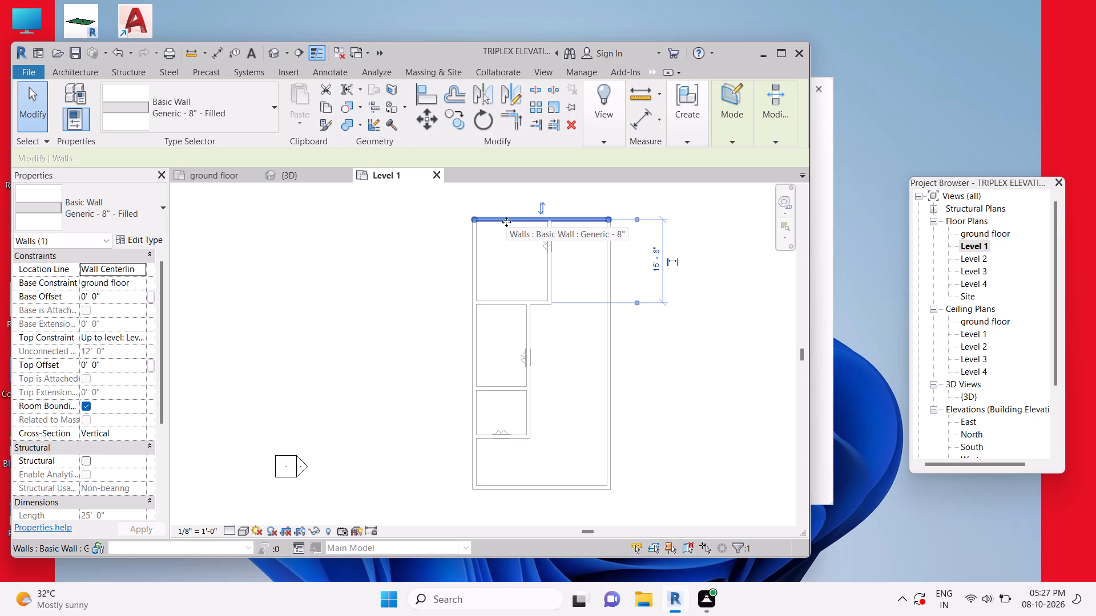
key("Escape")
Check the other exterior walls and the room partition walls one at a time in the Level 1 plan, leaving them unedited.
left_click(476, 281)
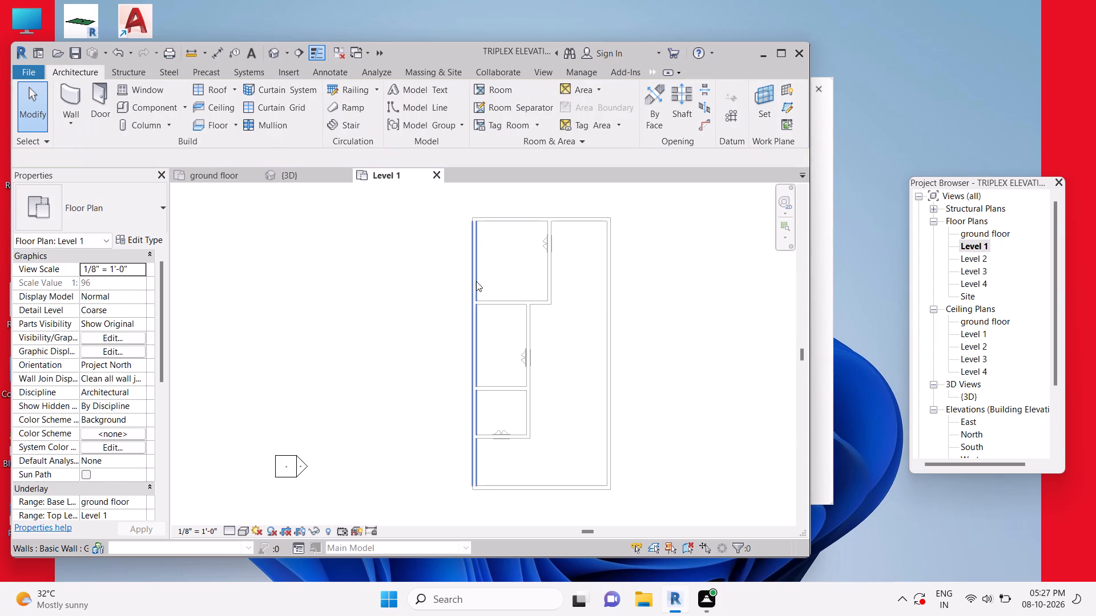
key("Escape")
left_click(609, 337)
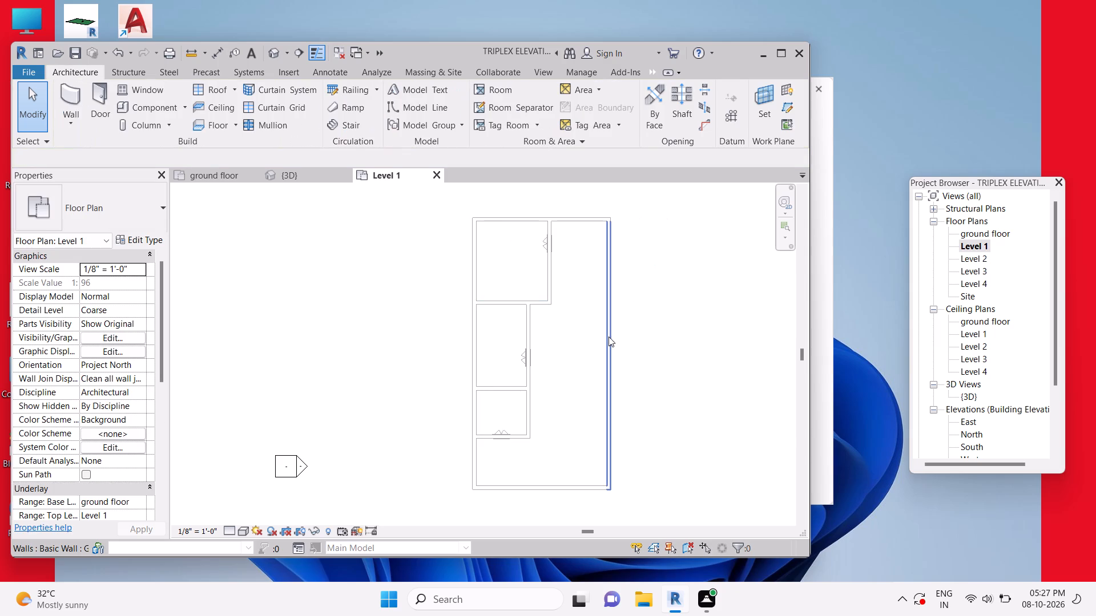
key("Escape")
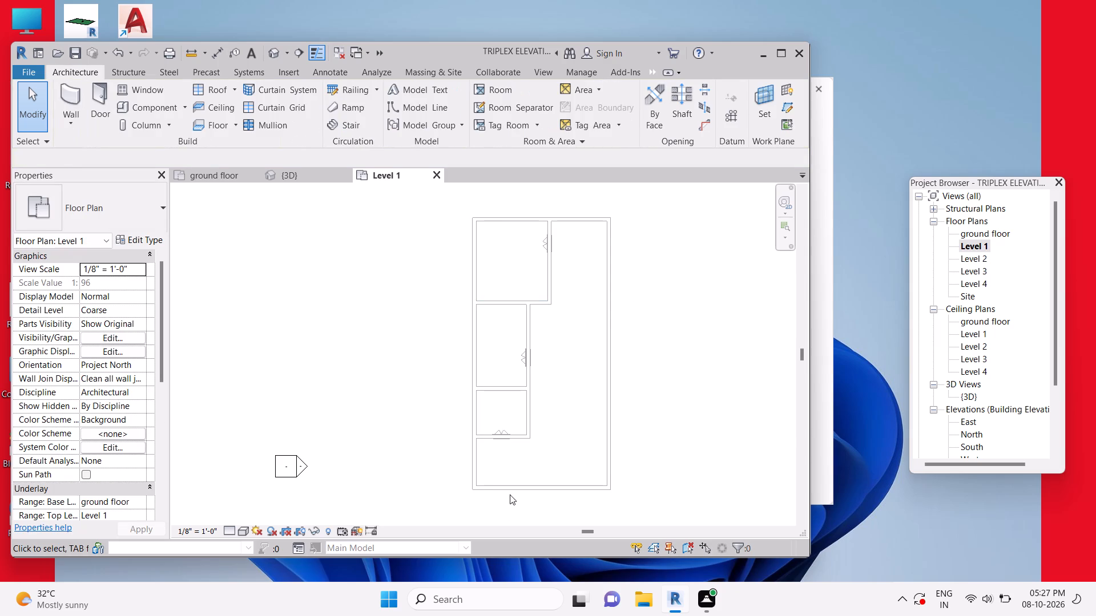
left_click(511, 492)
key("Escape")
left_click(520, 435)
key("Escape")
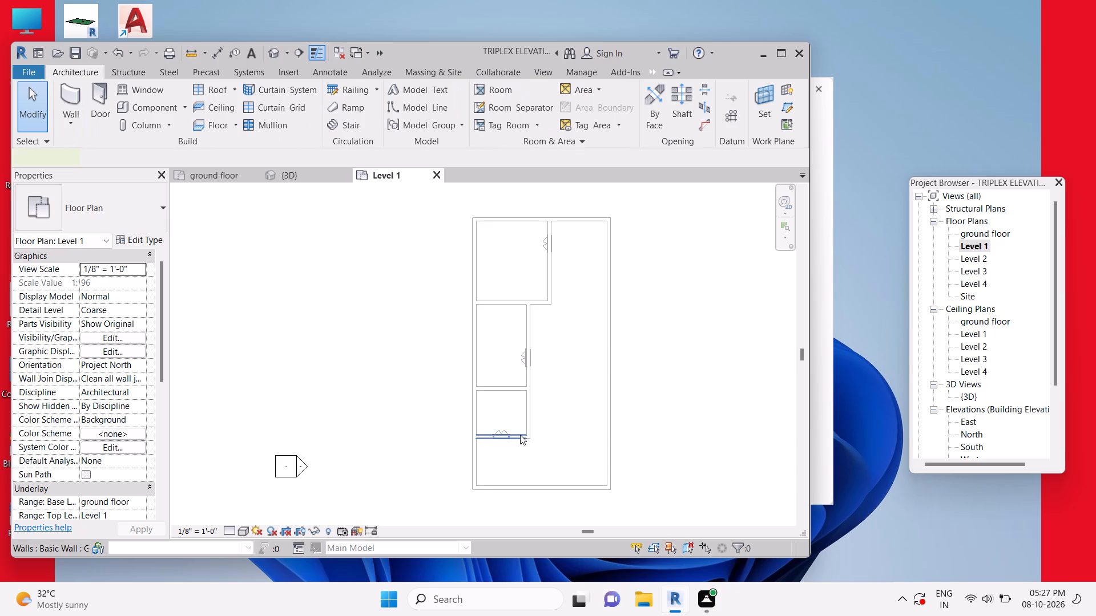
left_click(528, 410)
key("Escape")
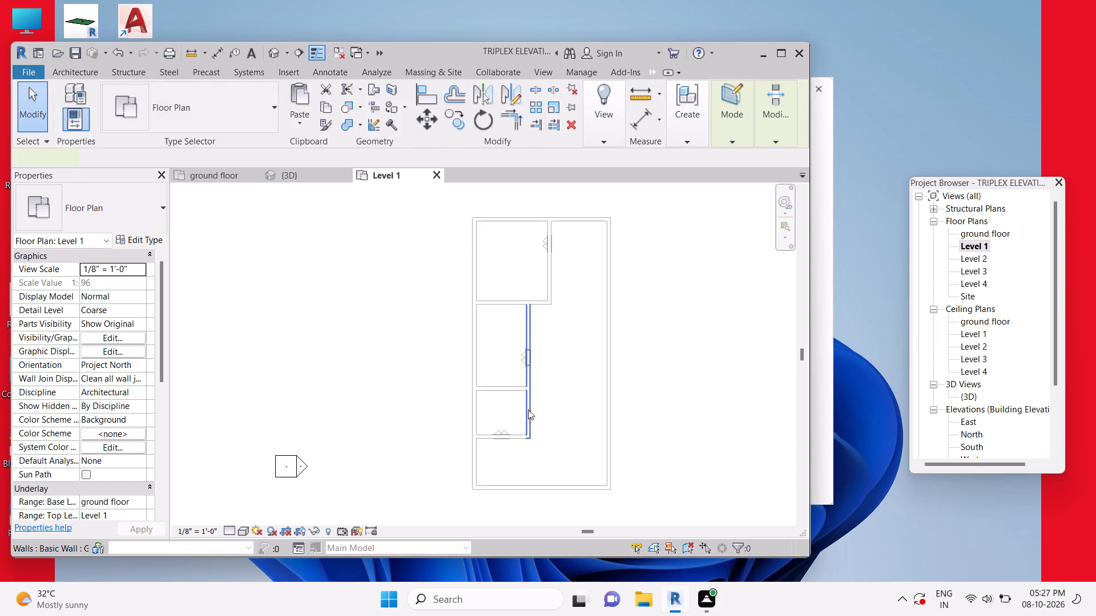
left_click(501, 386)
key("Escape")
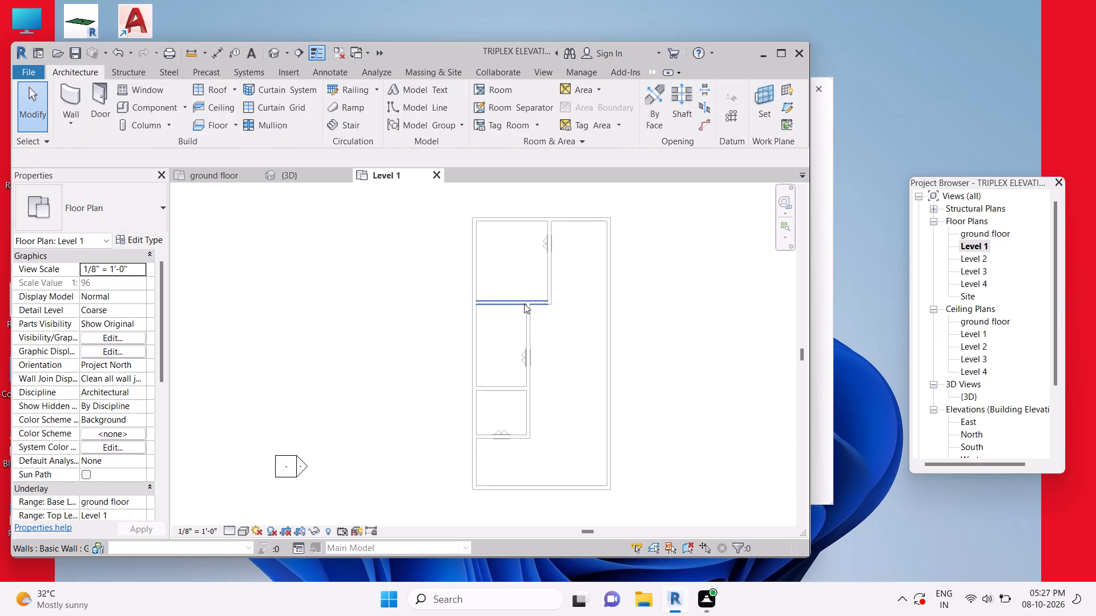
double_click(521, 301)
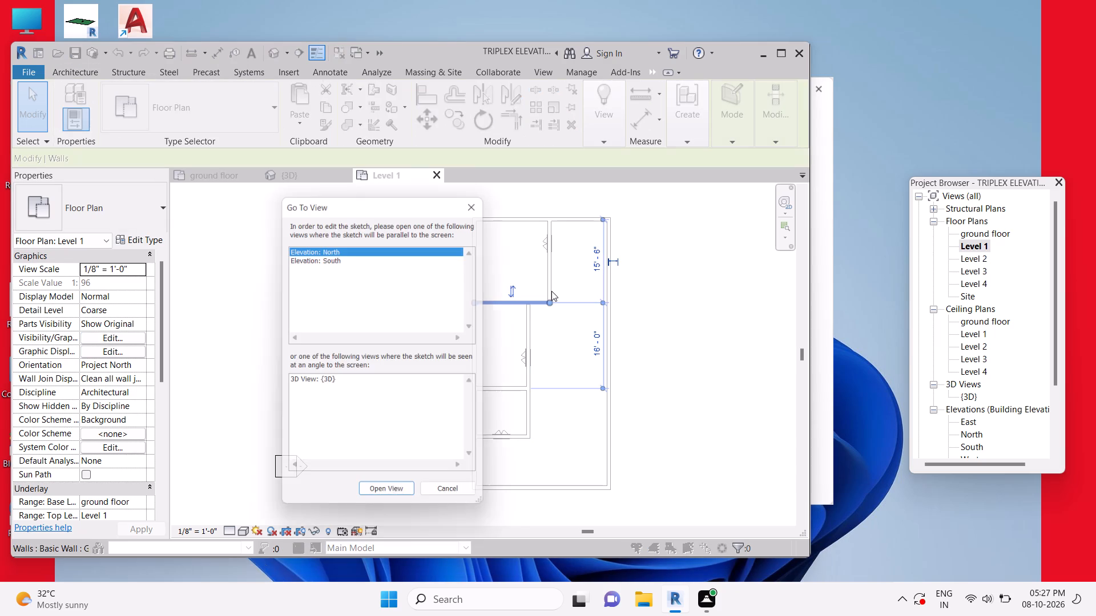
key("Escape")
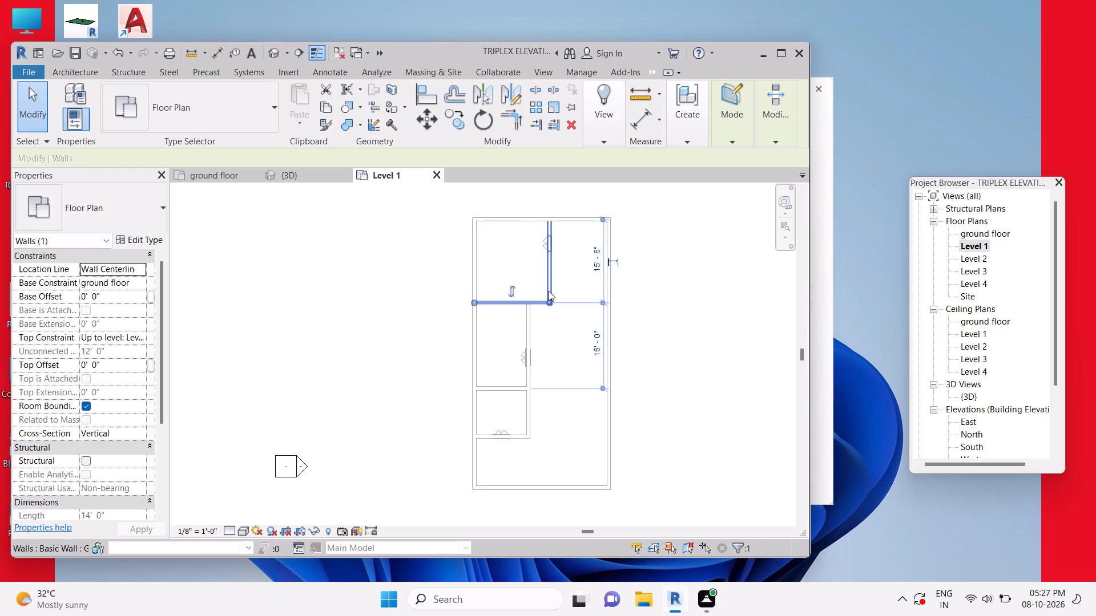
double_click(551, 283)
key("Escape")
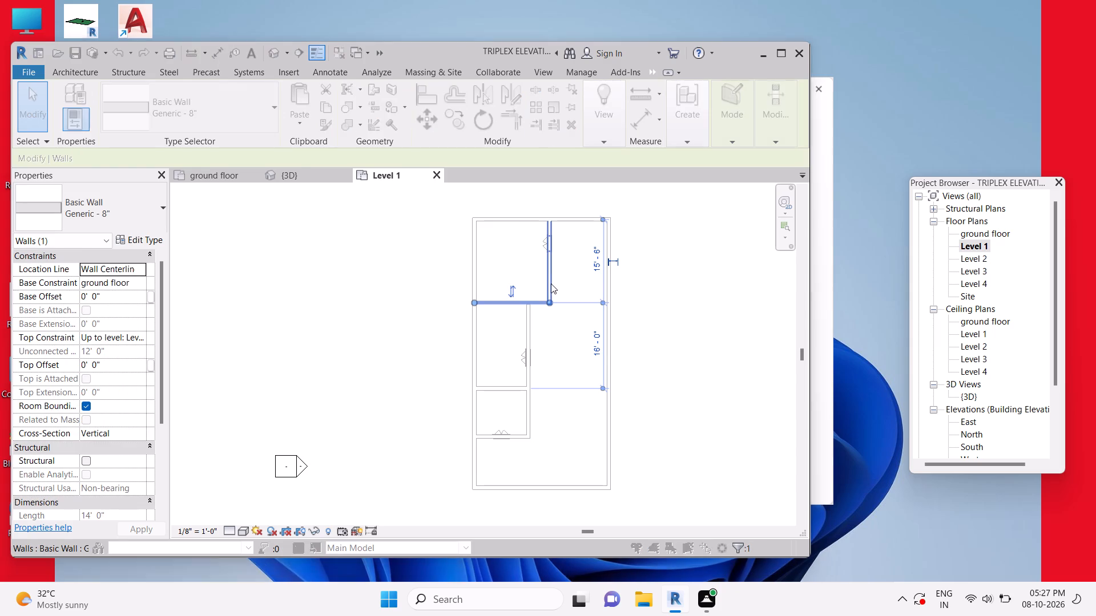
left_click(373, 320)
key("Escape")
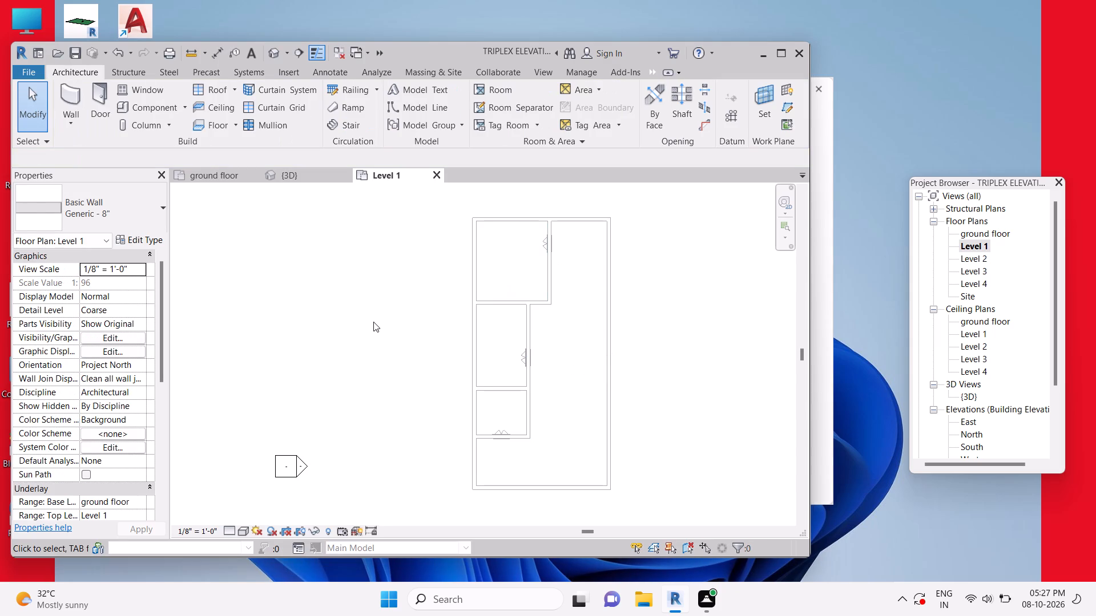
Set the top constraint of the north, west, south and east exterior walls to Up to level: Level 2.
scroll(413, 352, "up", 5)
scroll(413, 352, "down", 7)
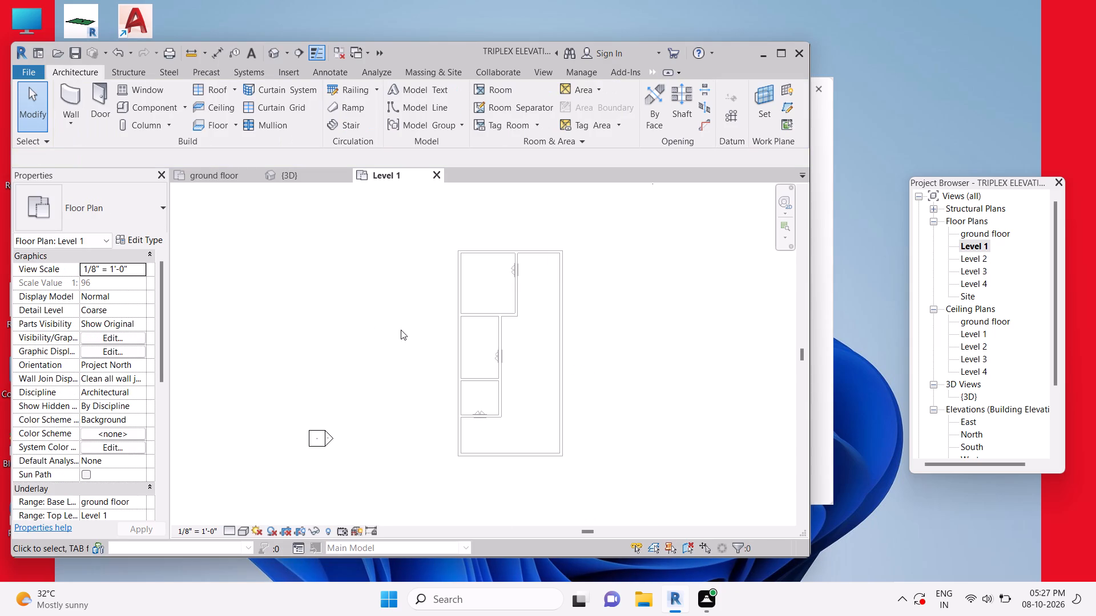
left_click(498, 254)
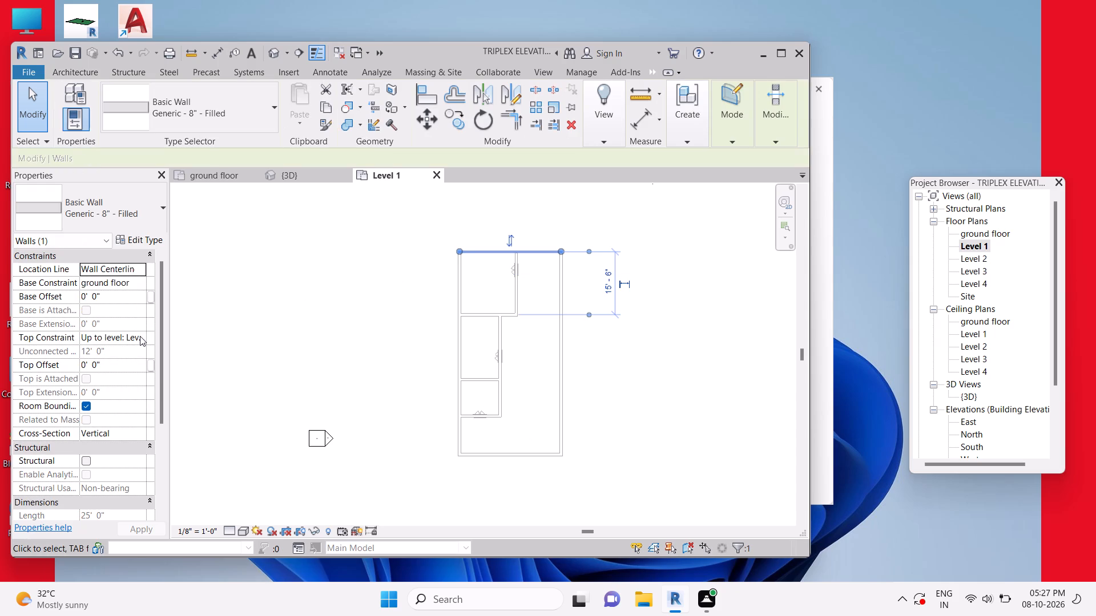
left_click(140, 336)
left_click(142, 383)
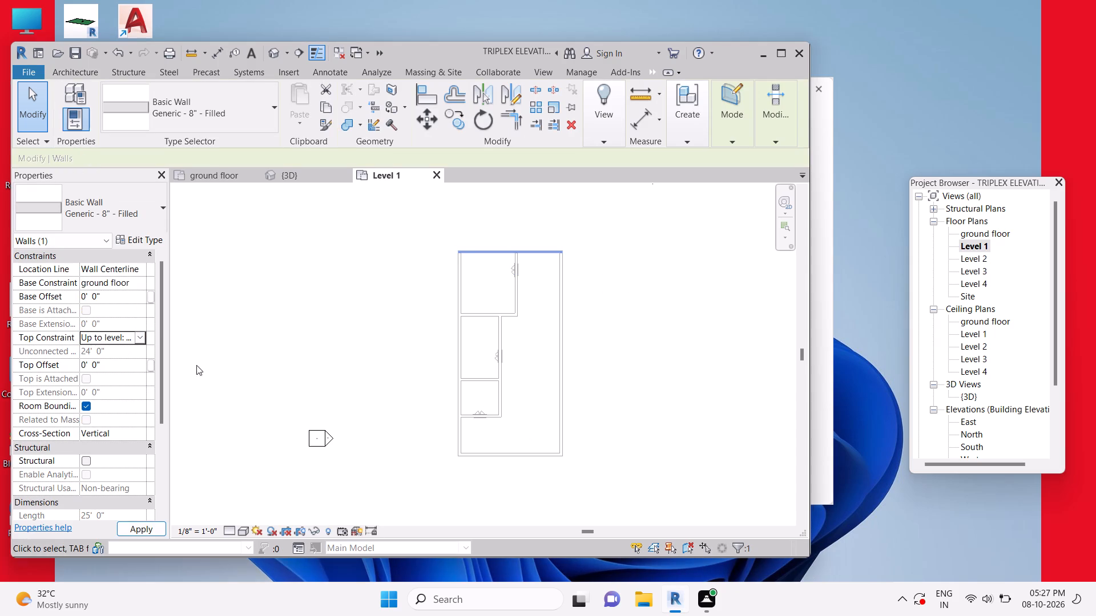
left_click(353, 341)
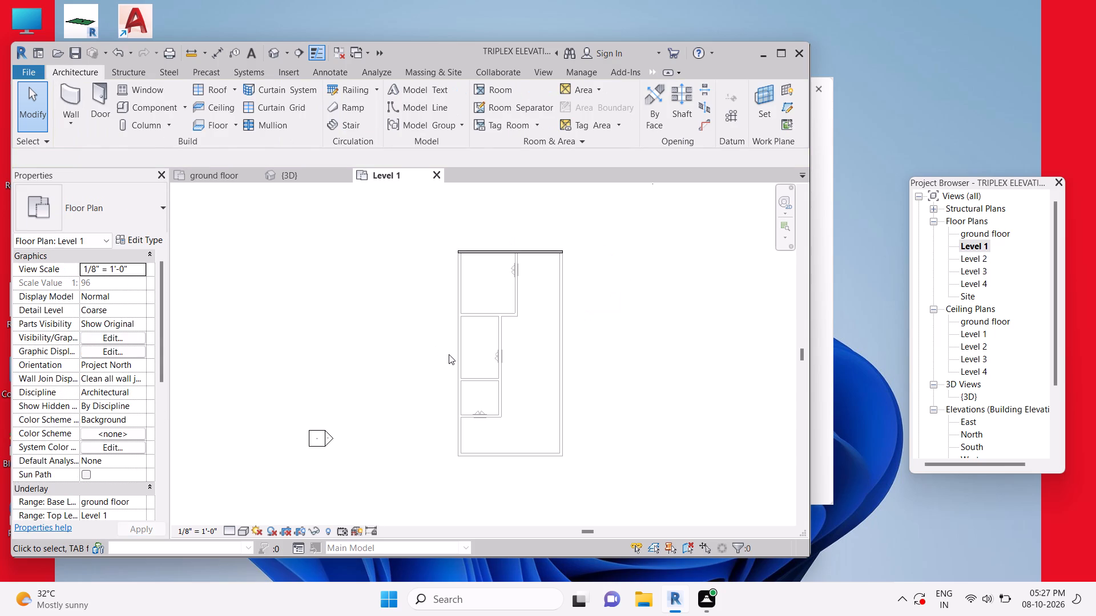
double_click(455, 352)
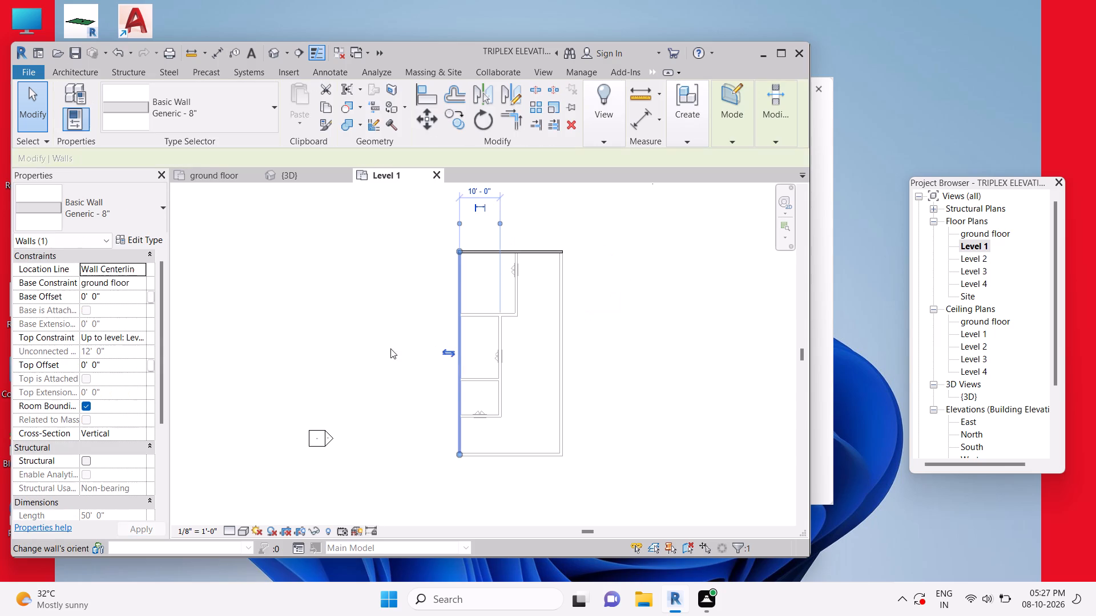
left_click(137, 338)
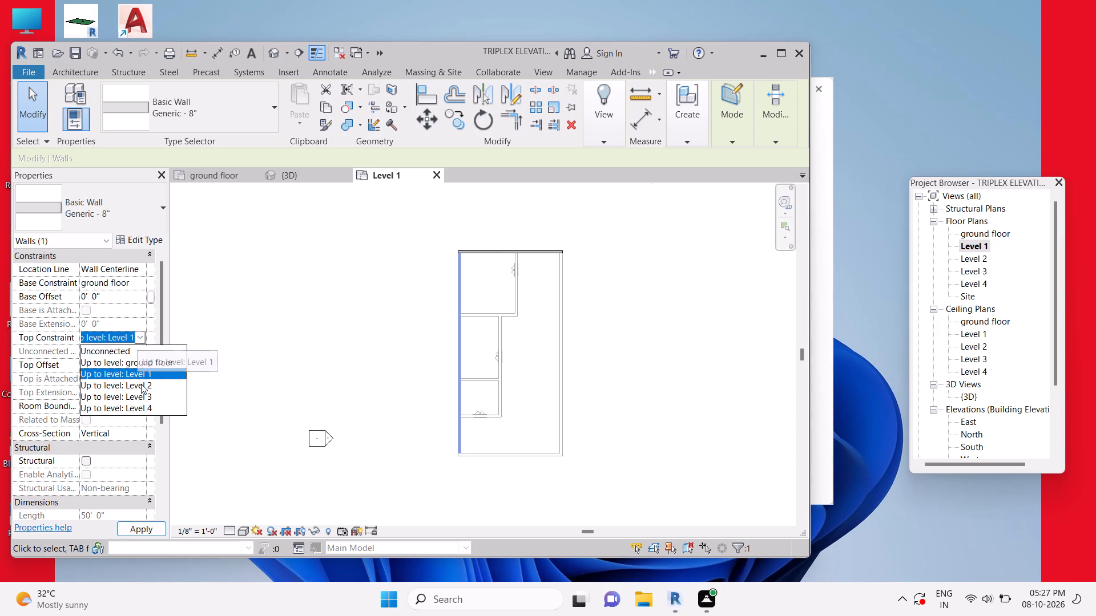
left_click(141, 384)
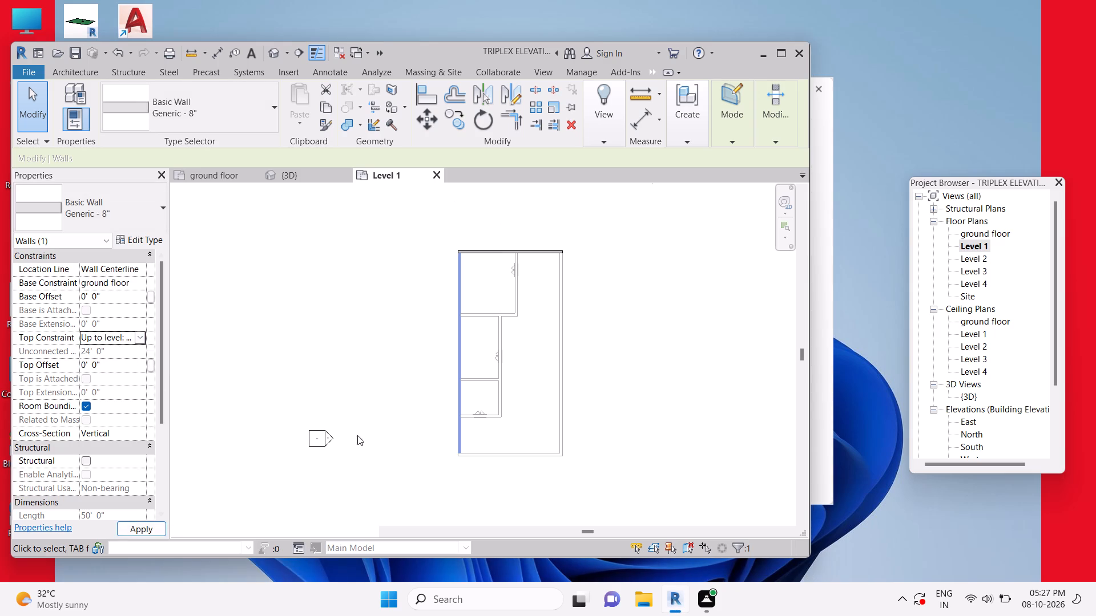
left_click(517, 455)
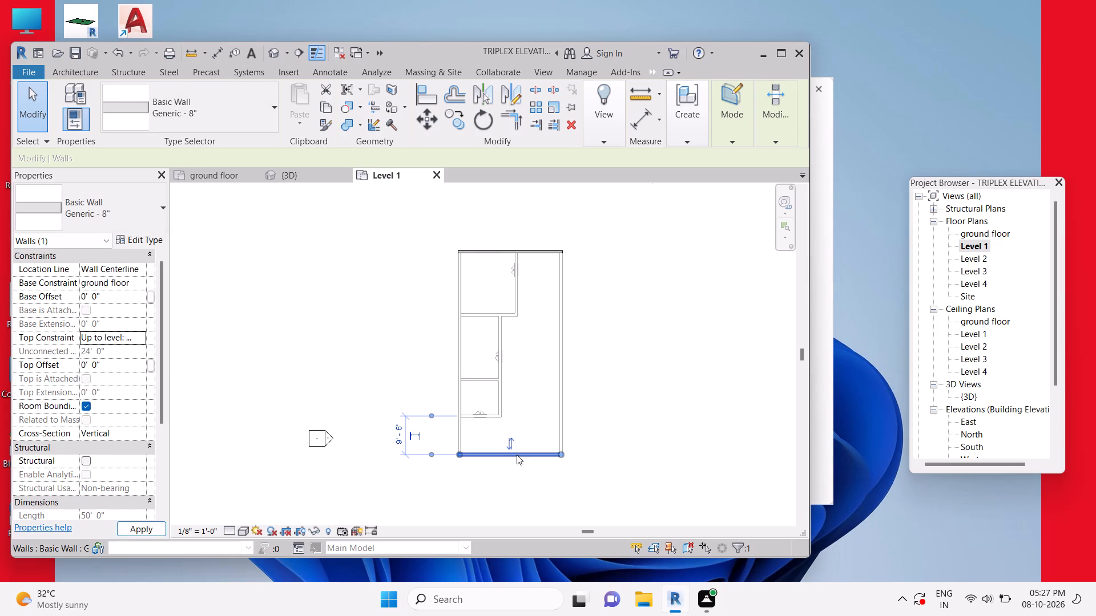
left_click(517, 455)
left_click(142, 338)
left_click(95, 383)
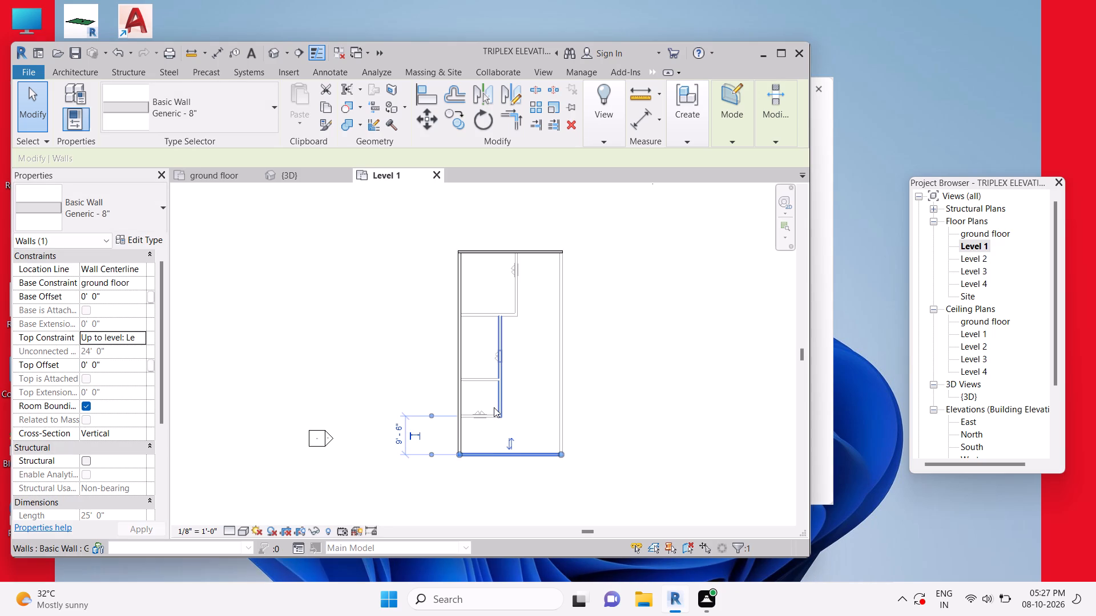
double_click(564, 351)
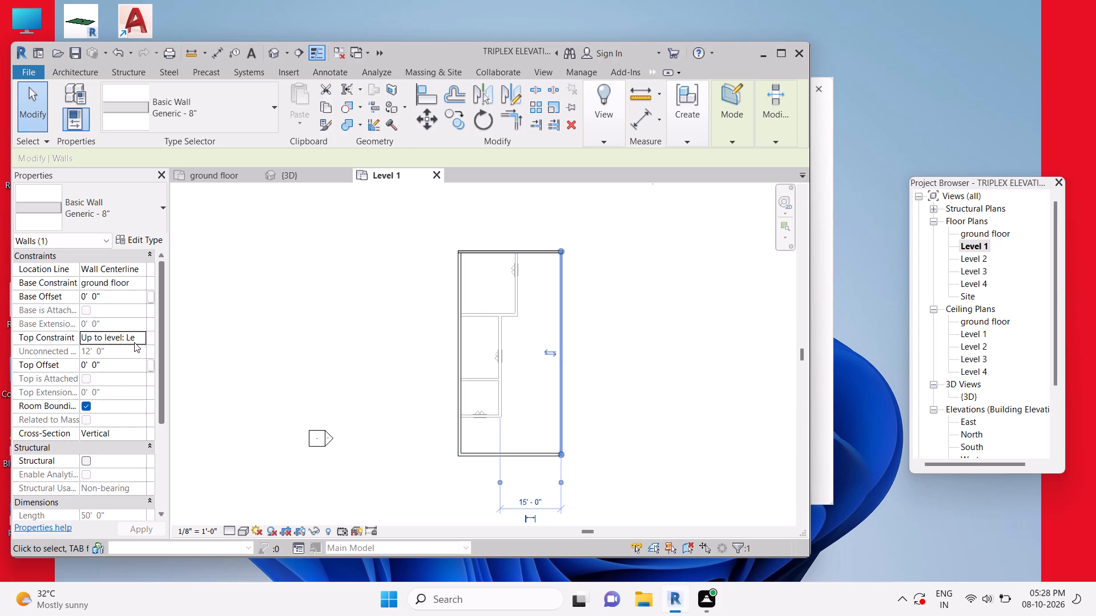
left_click(136, 334)
left_click(153, 382)
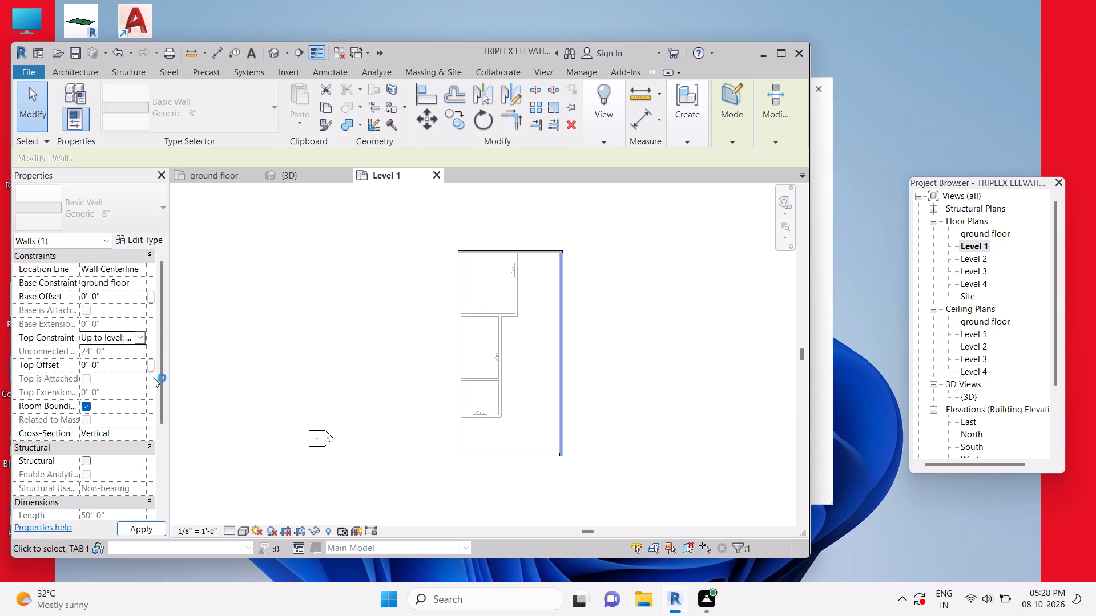
Review the four exterior walls in the 3D view and the ground floor plan, dismissing the notification card.
left_click(296, 177)
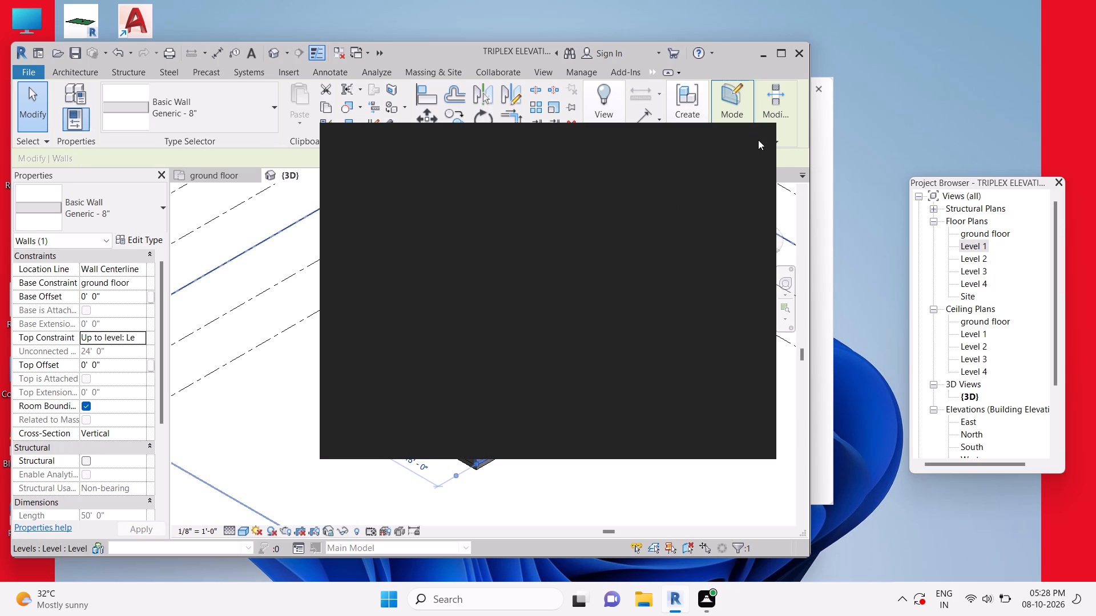
left_click(753, 141)
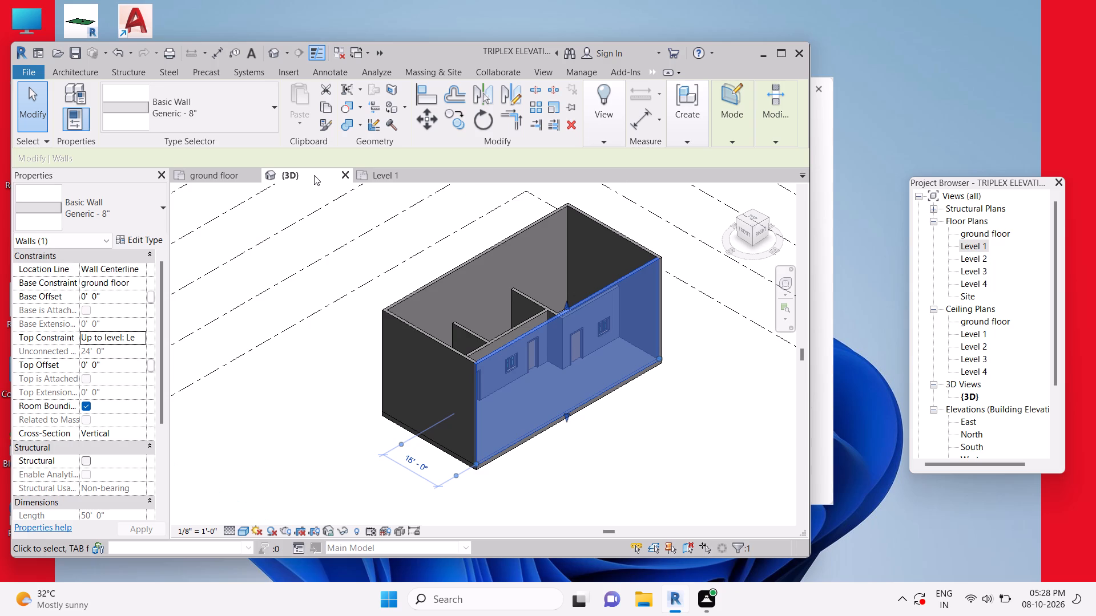
left_click(222, 178)
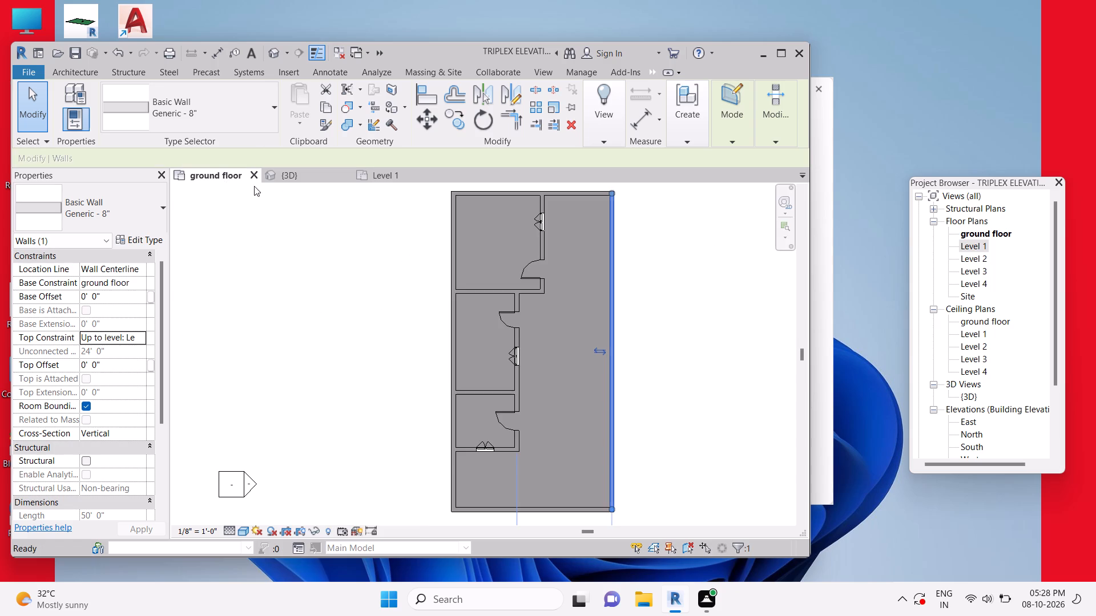
In the Level 1 plan, set the top constraint of the north room's east and south partition walls to Up to level: Level 2.
left_click(416, 175)
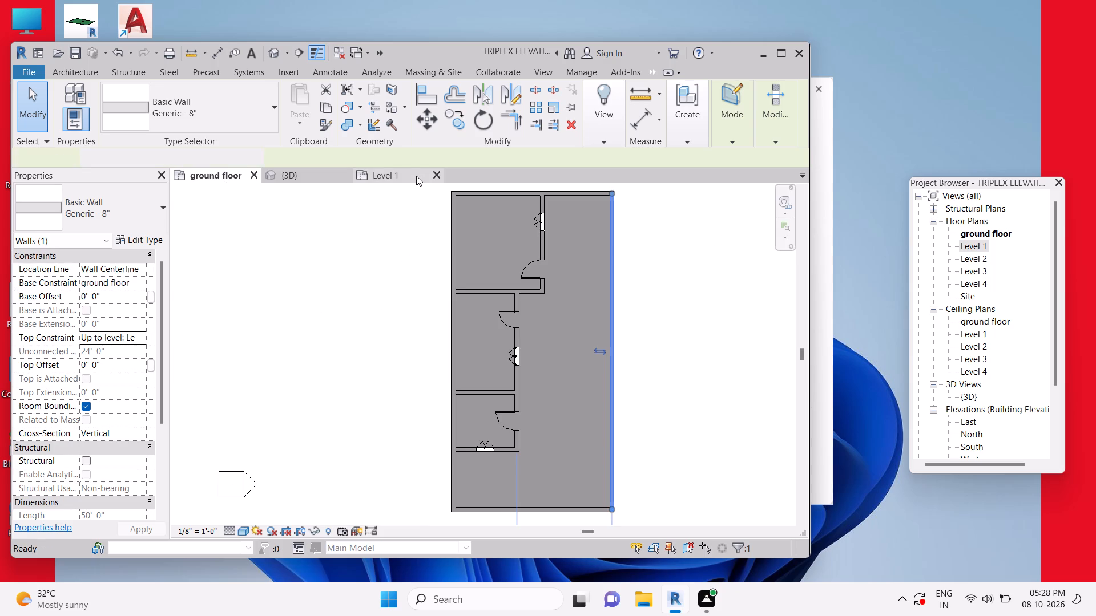
left_click(519, 290)
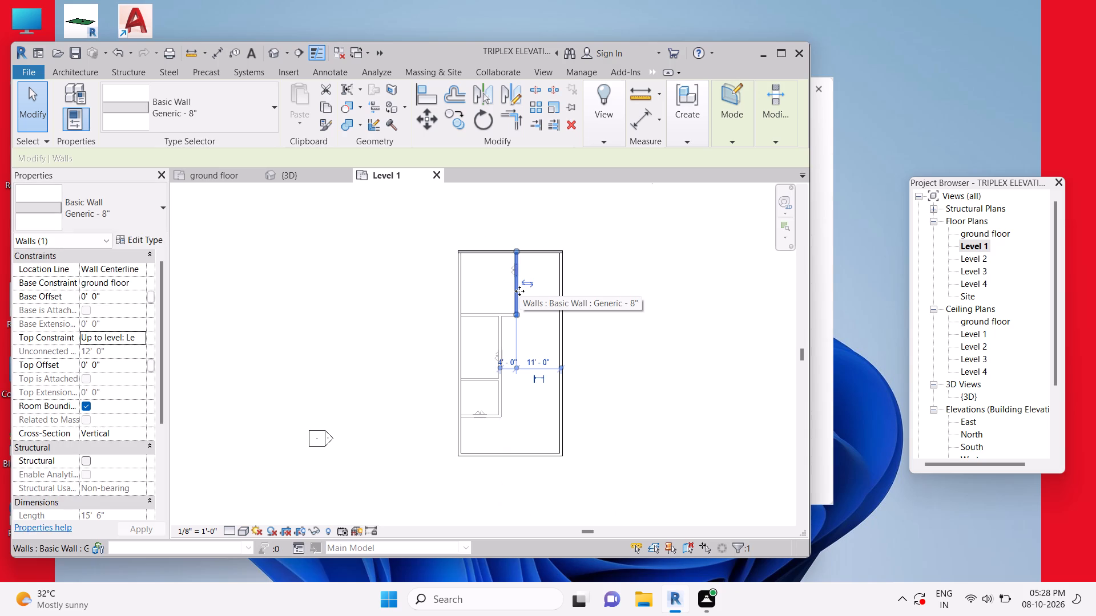
left_click(139, 337)
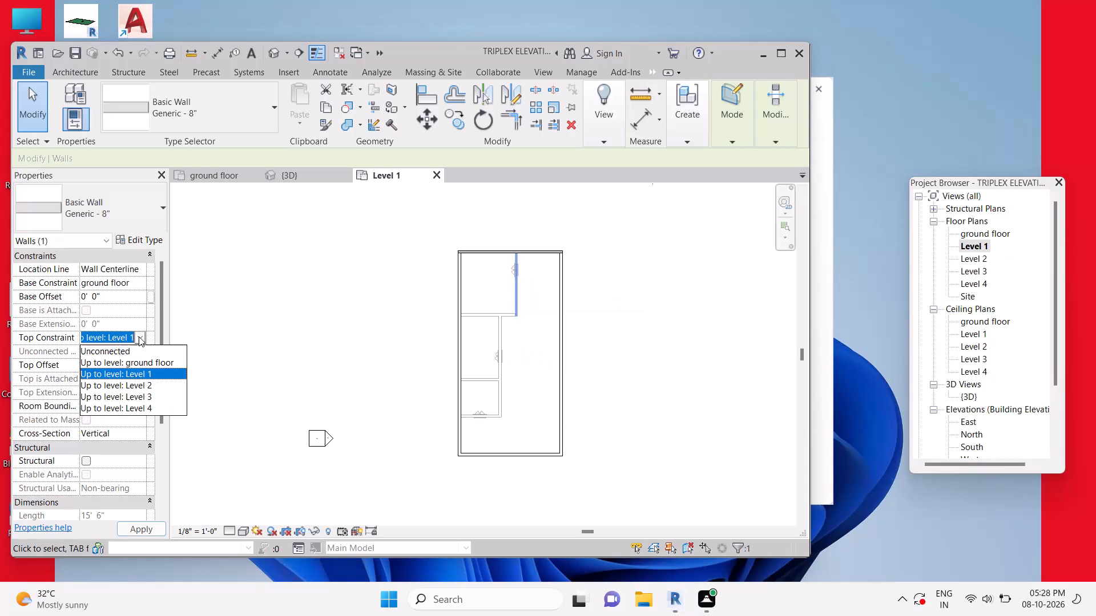
left_click(140, 384)
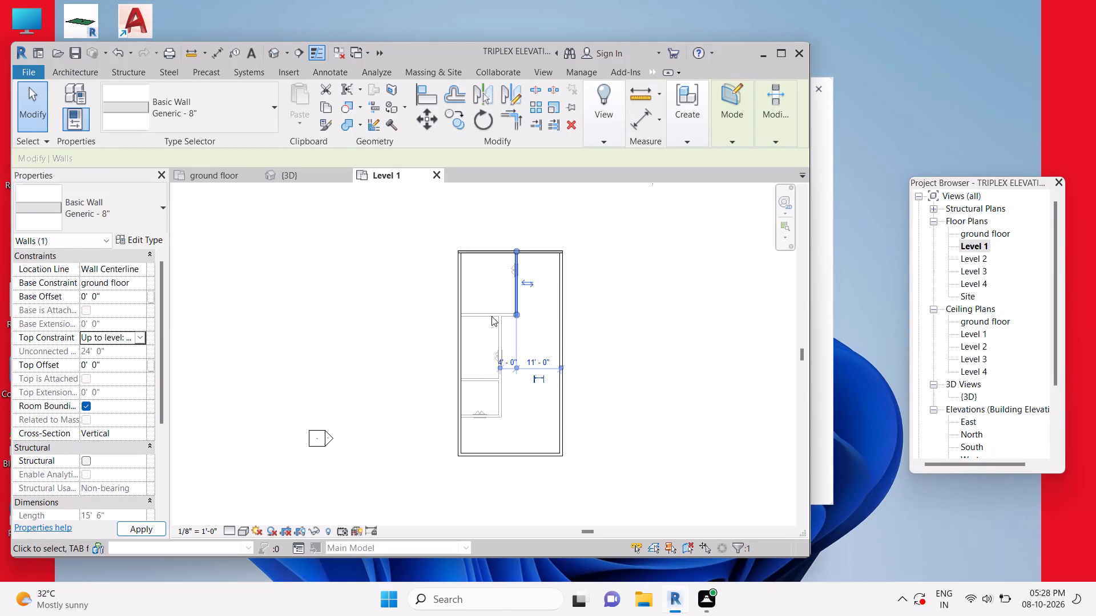
left_click(491, 315)
left_click(491, 315)
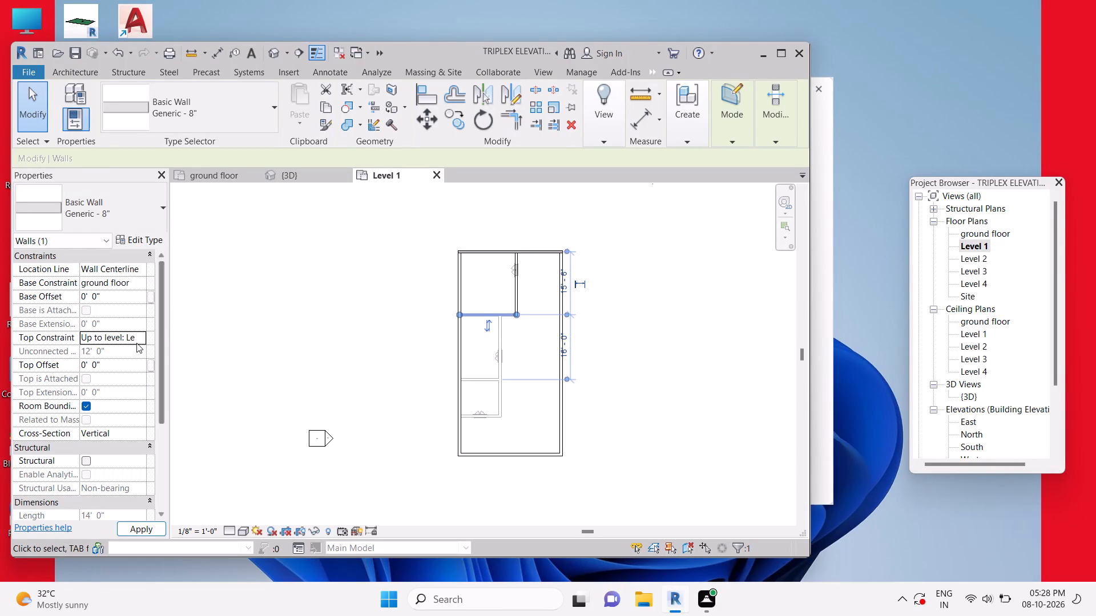
left_click(136, 339)
left_click(128, 380)
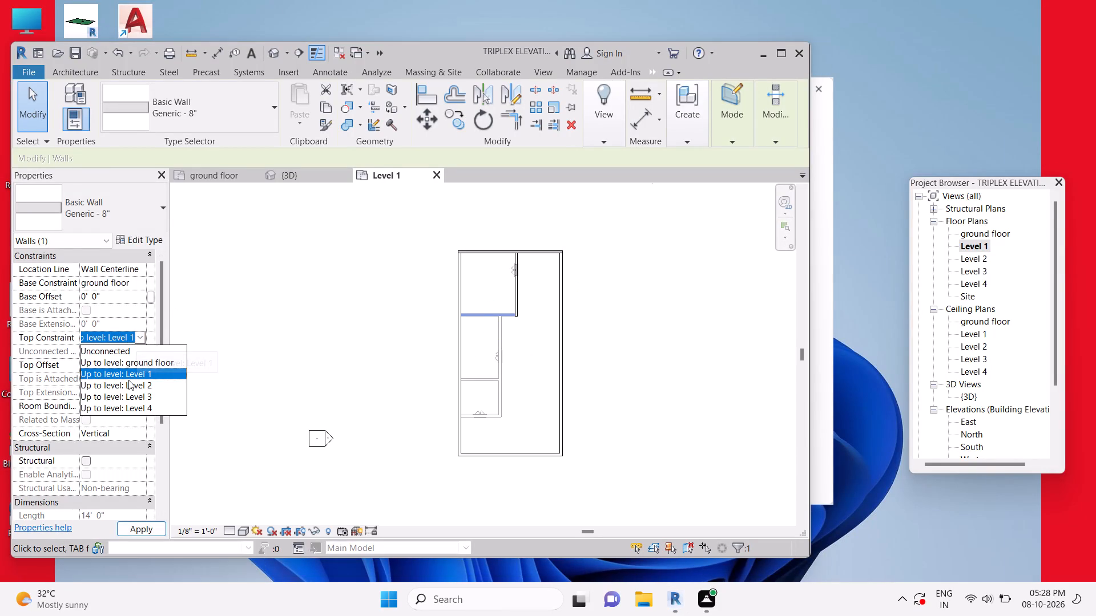
Set the top constraint of the middle and south rooms' shared east wall, dividing wall and southernmost partition to Up to level: Level 2.
double_click(497, 341)
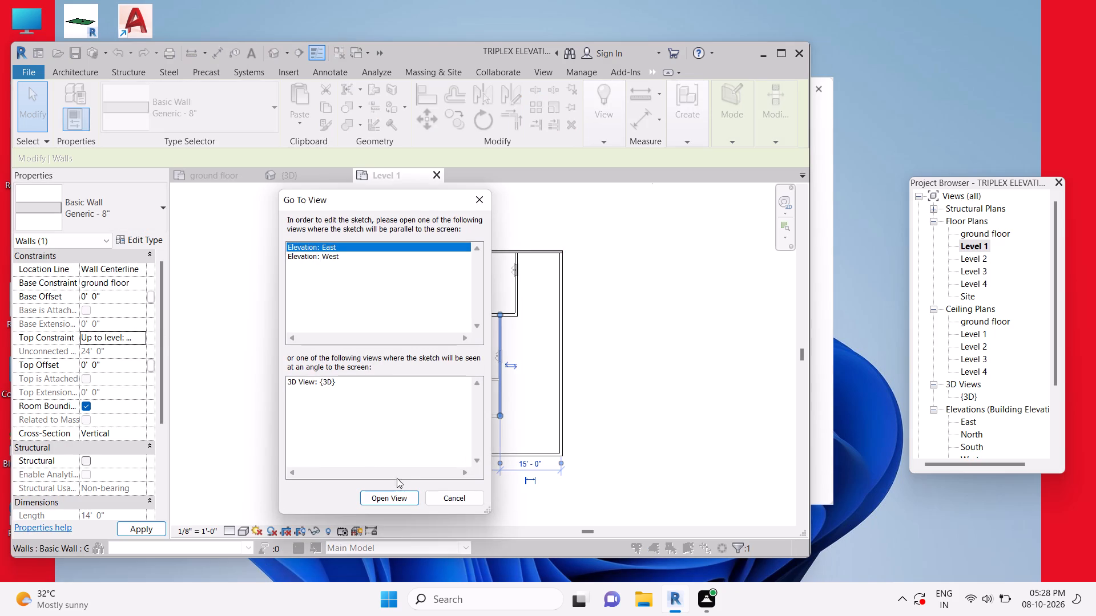
left_click(449, 494)
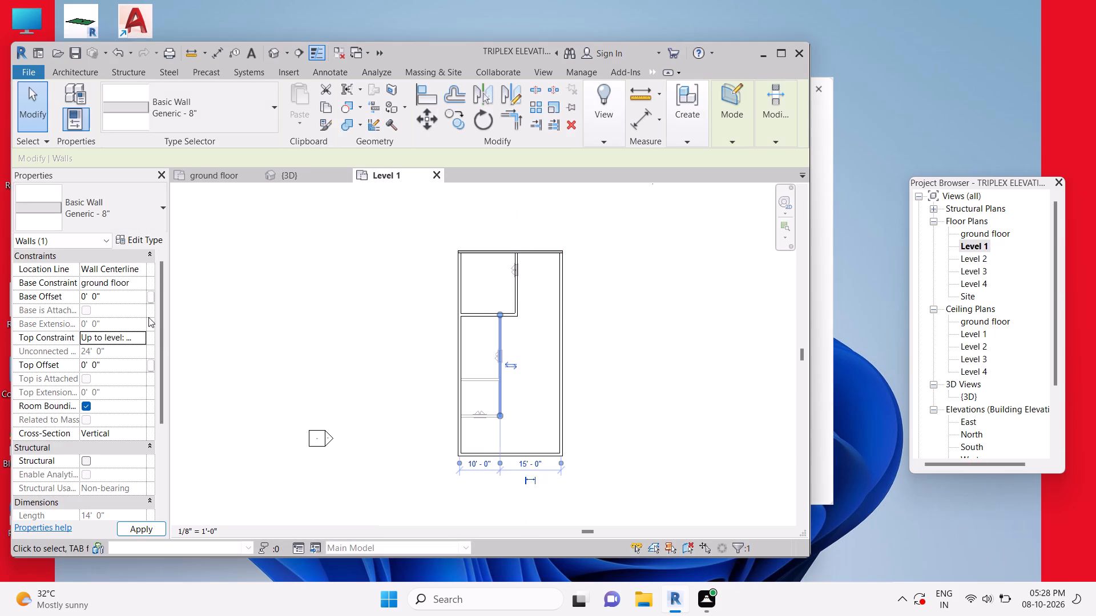
left_click(140, 342)
left_click(144, 388)
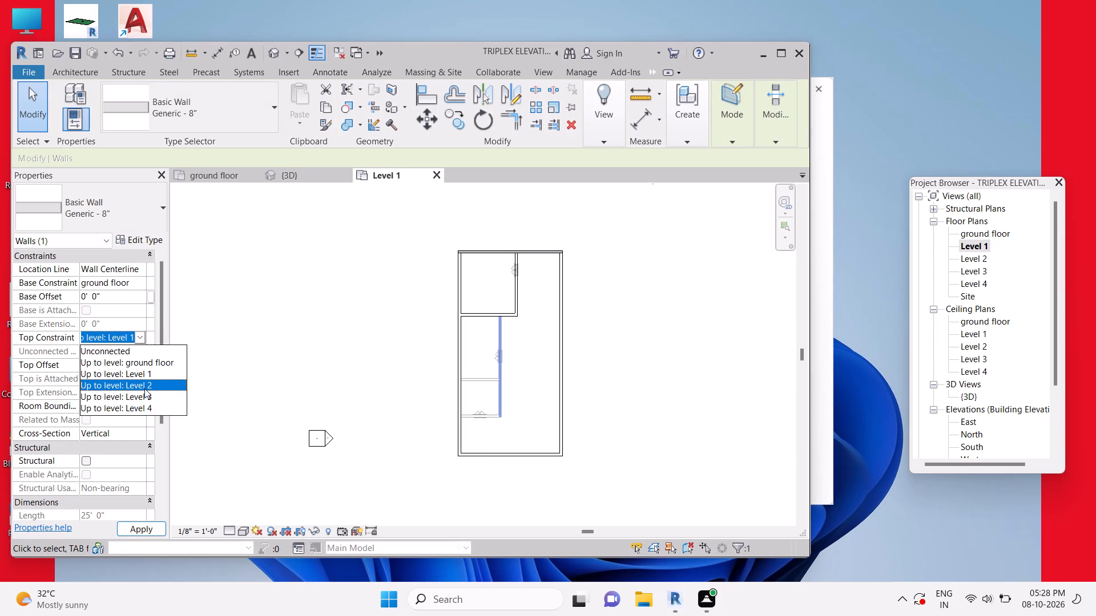
left_click(477, 383)
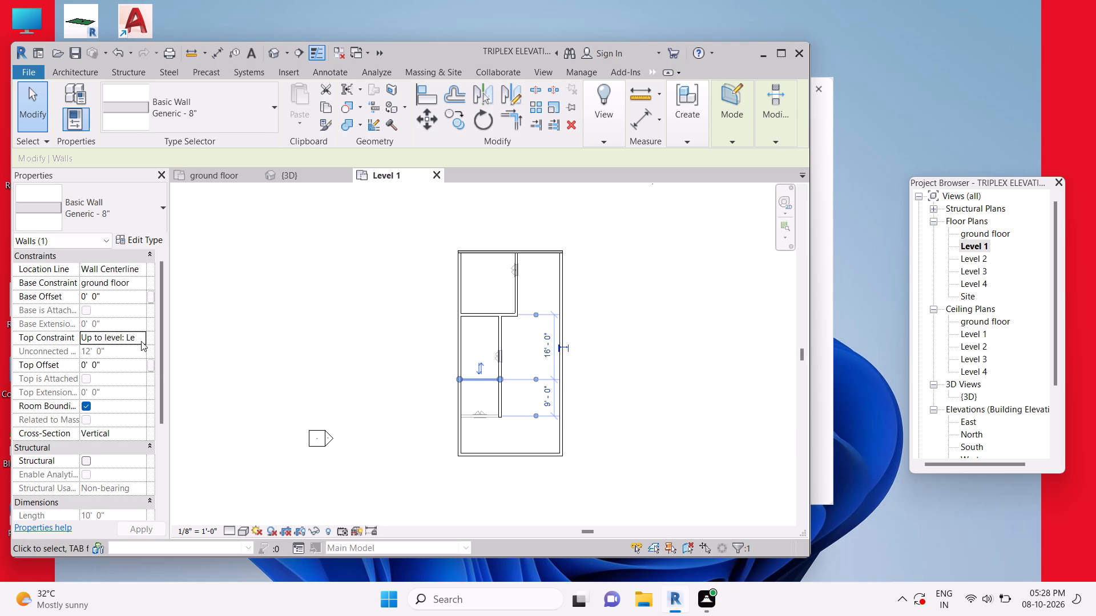
left_click(142, 341)
left_click(141, 379)
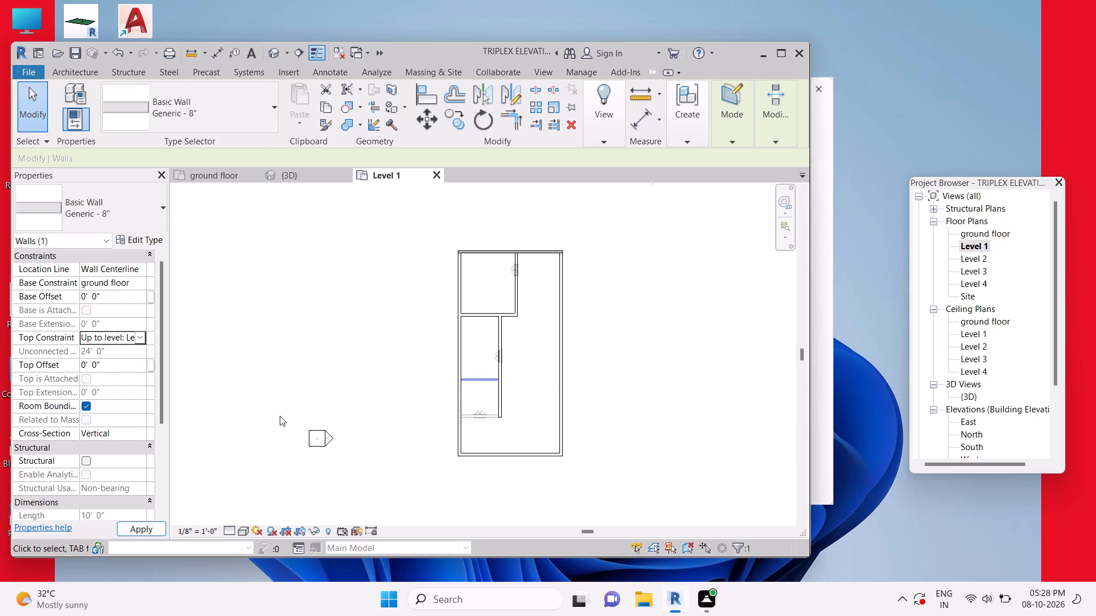
left_click(489, 419)
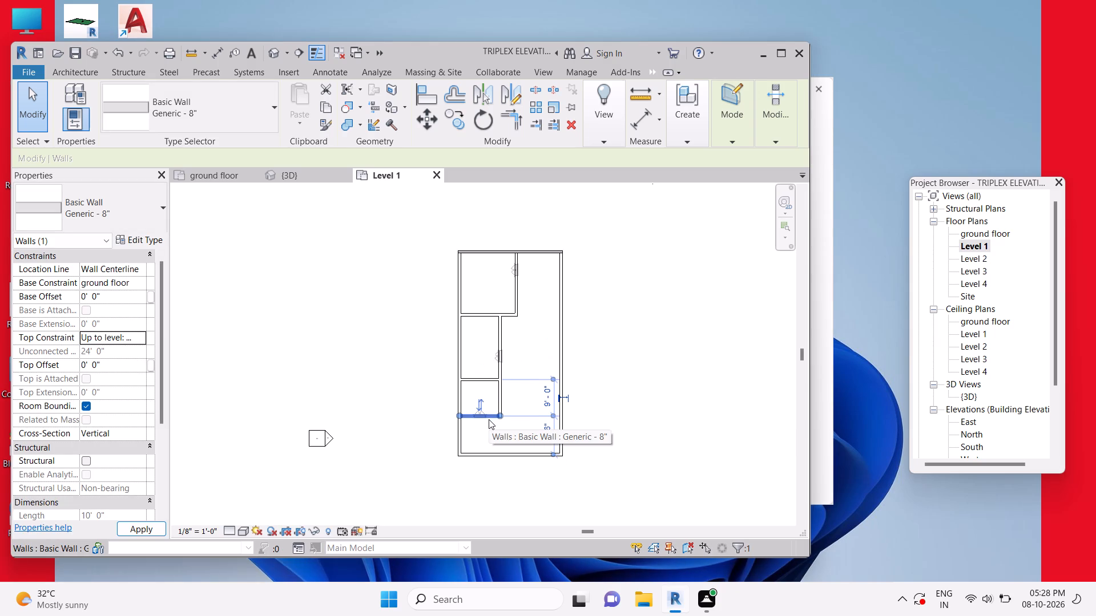
left_click(137, 339)
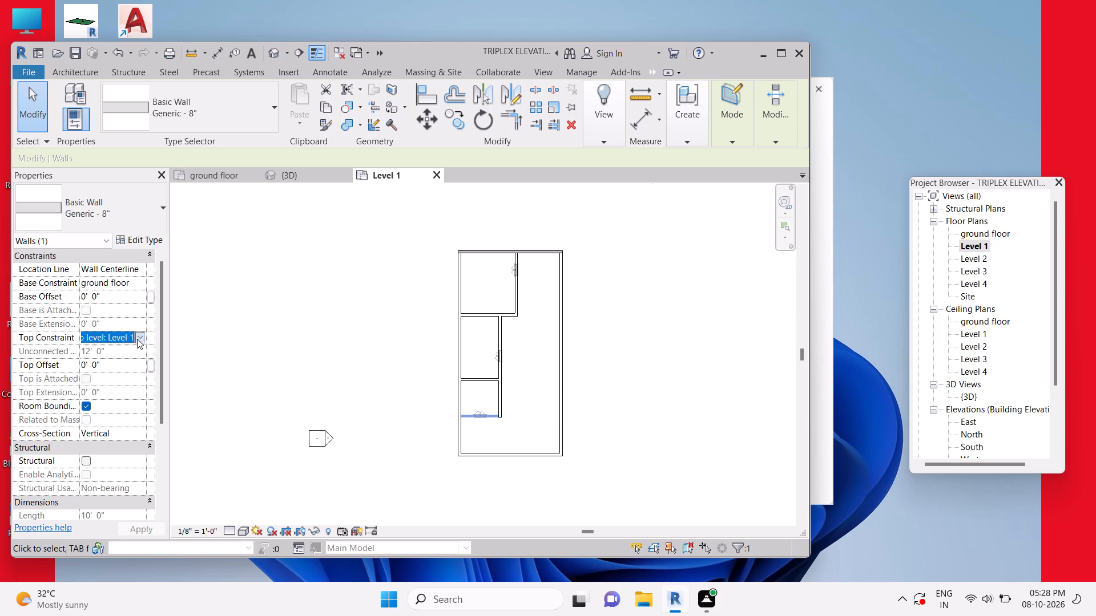
left_click(137, 380)
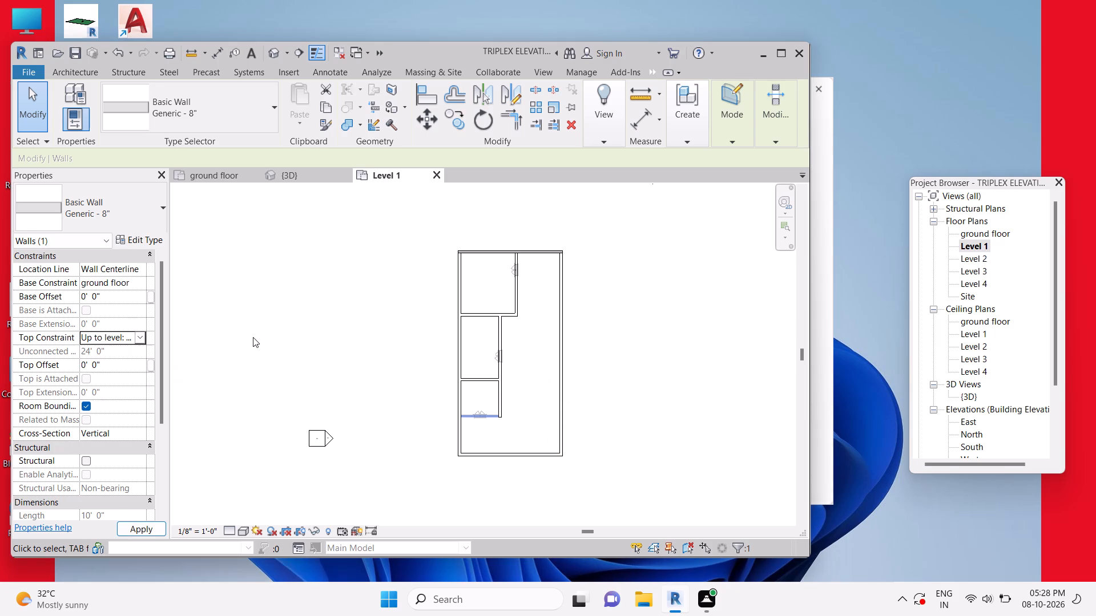
left_click(293, 280)
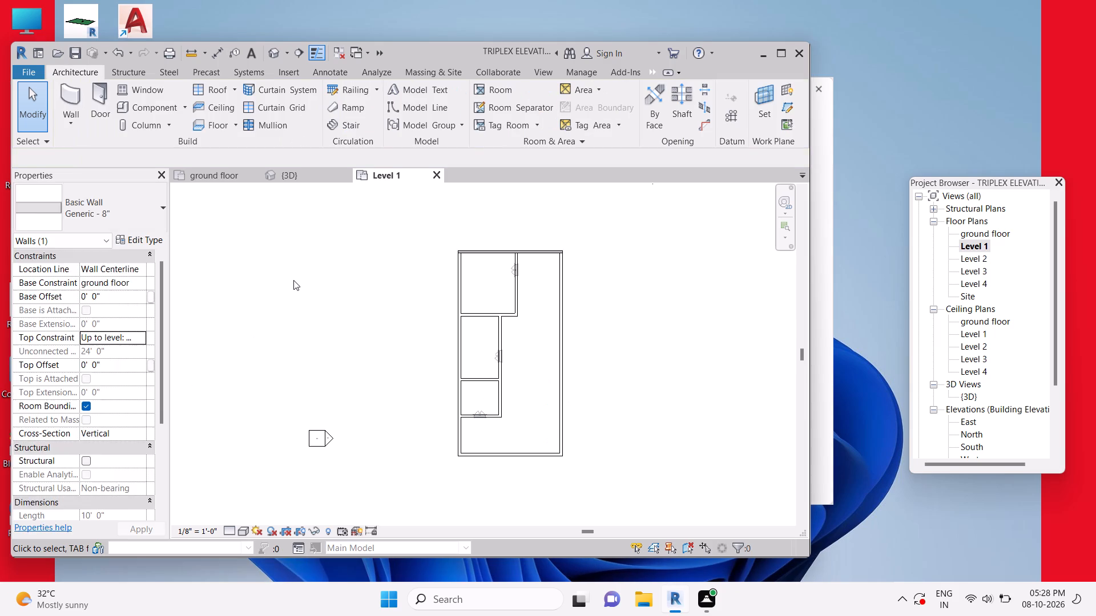
Review the extended partition walls in the 3D view and compare them with the ground floor plan's doors and windows.
left_click(299, 175)
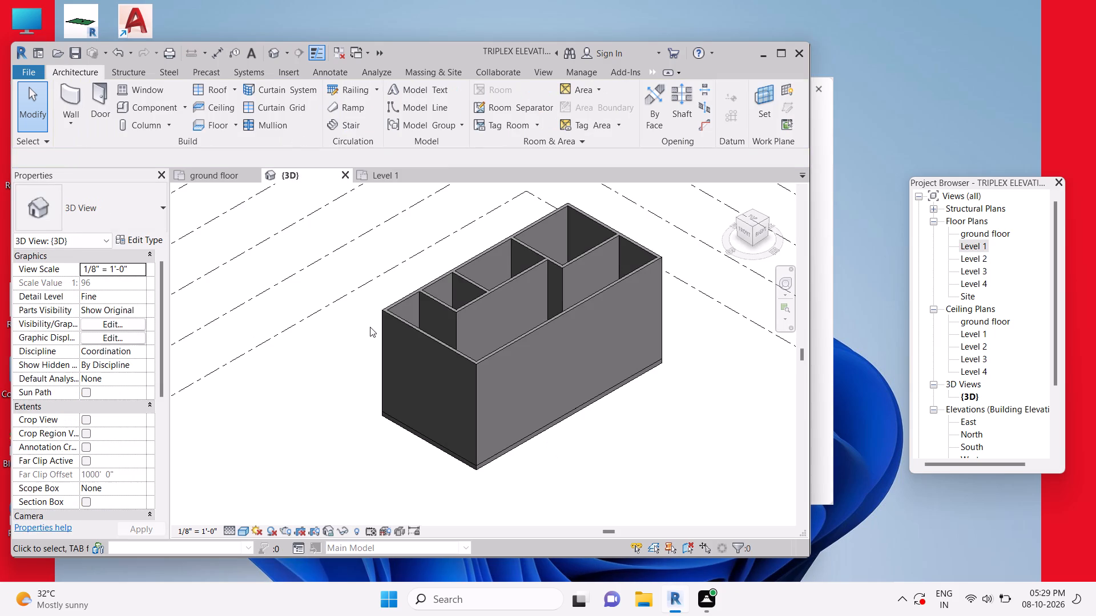
scroll(370, 327, "up", 3)
scroll(370, 327, "down", 4)
scroll(370, 327, "up", 1)
scroll(361, 250, "up", 7)
scroll(361, 250, "down", 5)
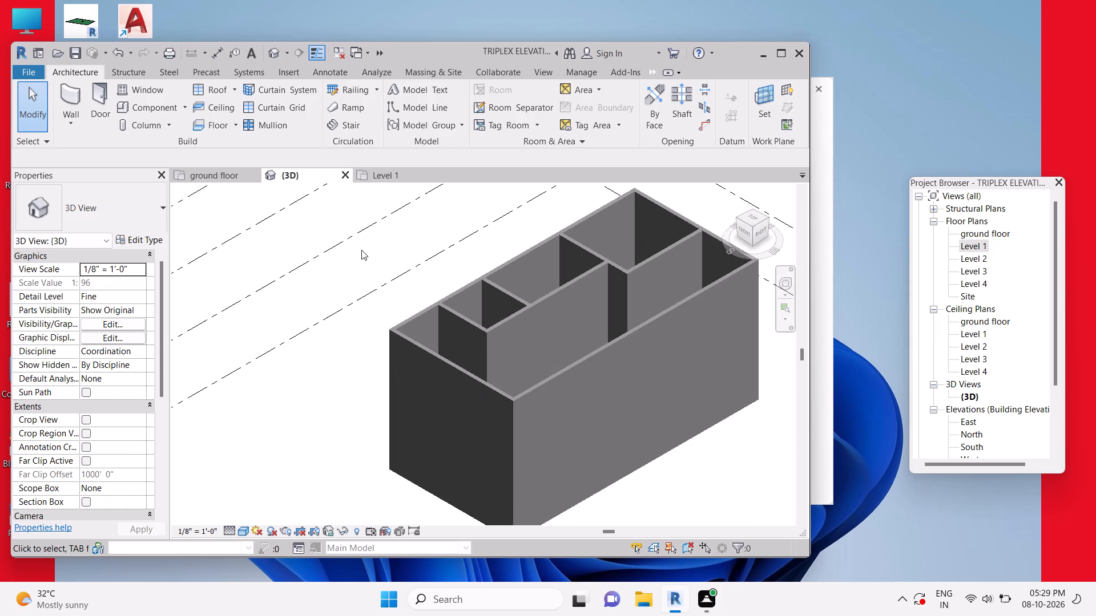
left_click(239, 177)
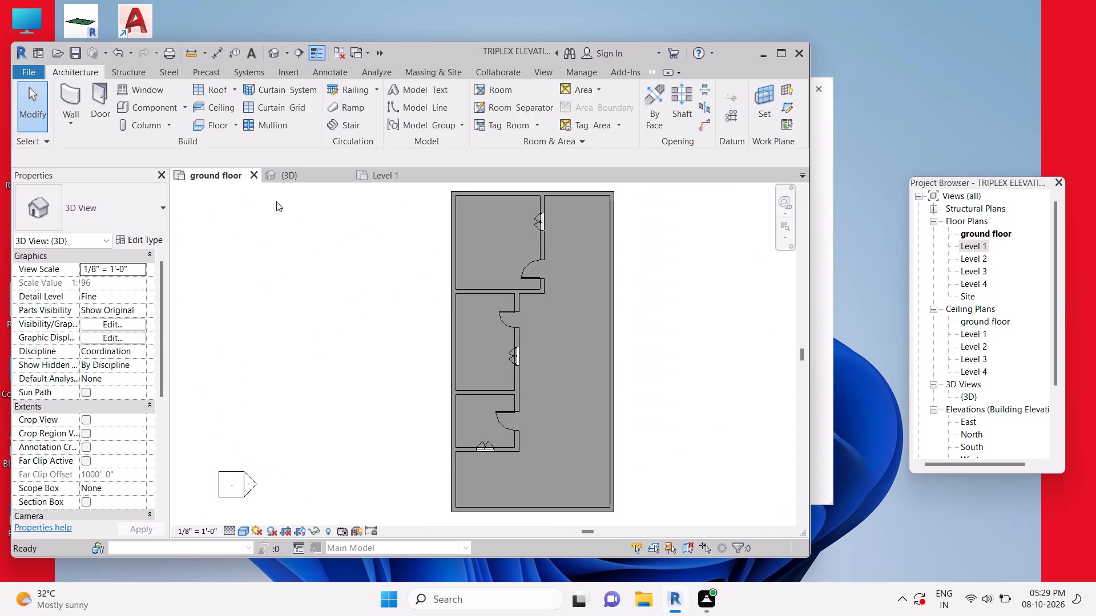
scroll(453, 295, "up", 2)
scroll(453, 294, "down", 4)
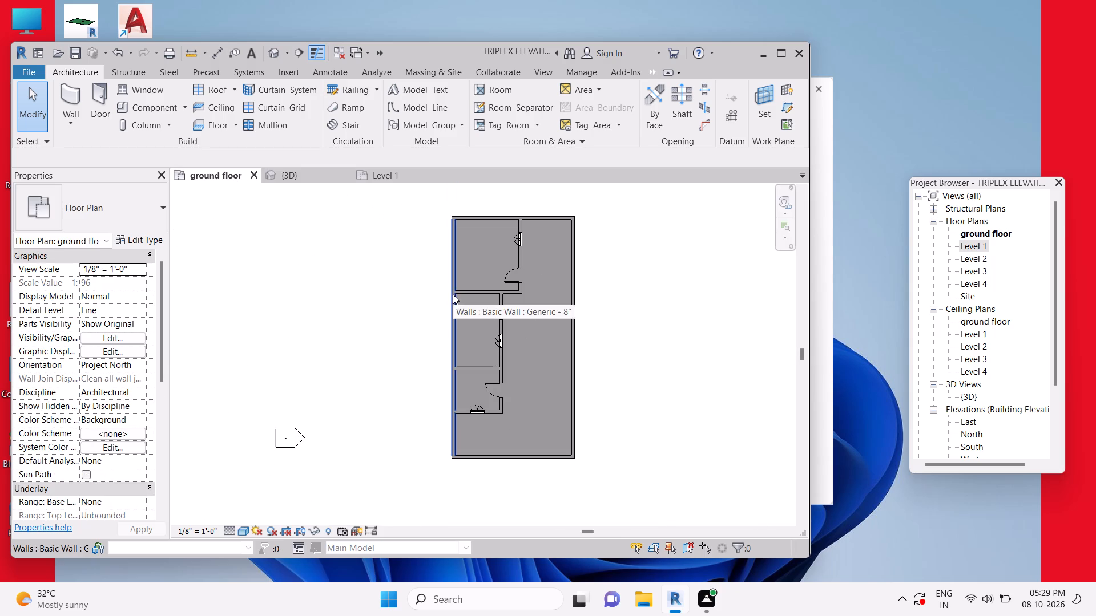
left_click(204, 175)
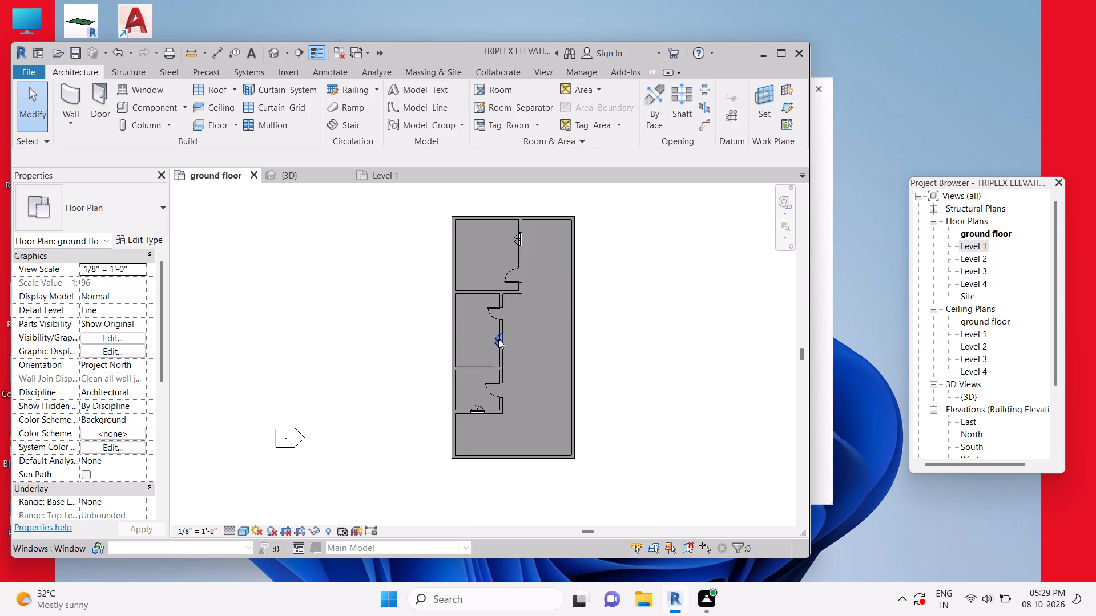
scroll(507, 335, "up", 2)
scroll(507, 335, "down", 2)
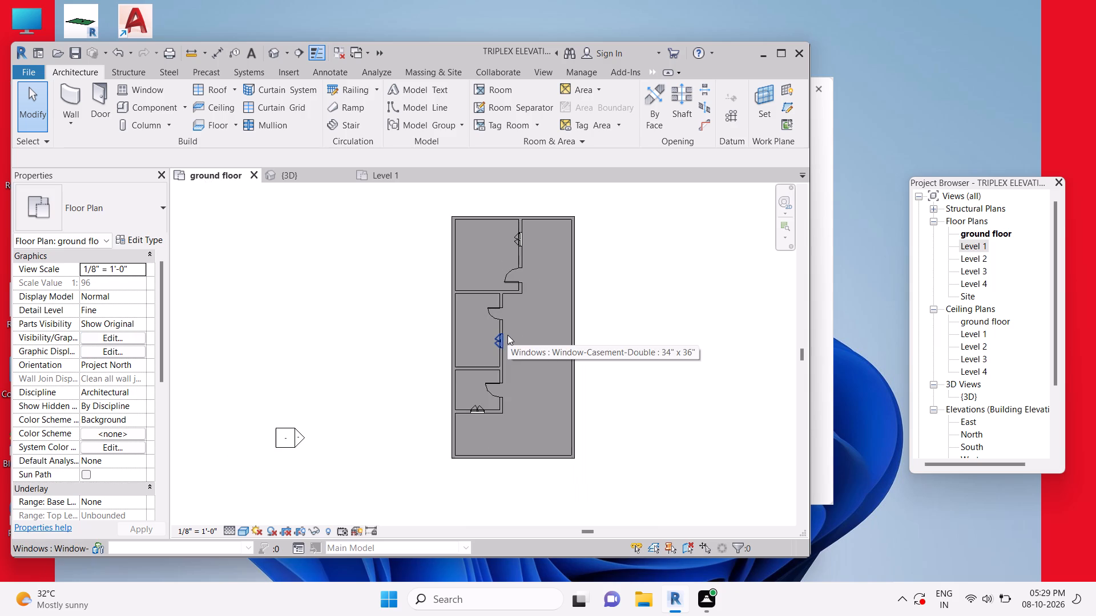
scroll(507, 335, "down", 2)
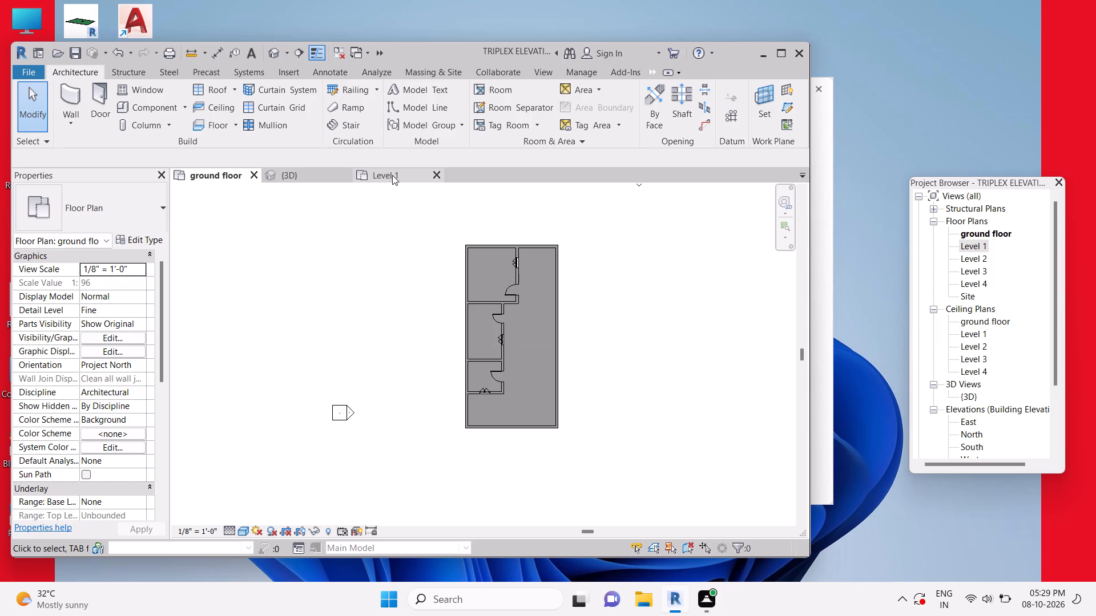
left_click(313, 173)
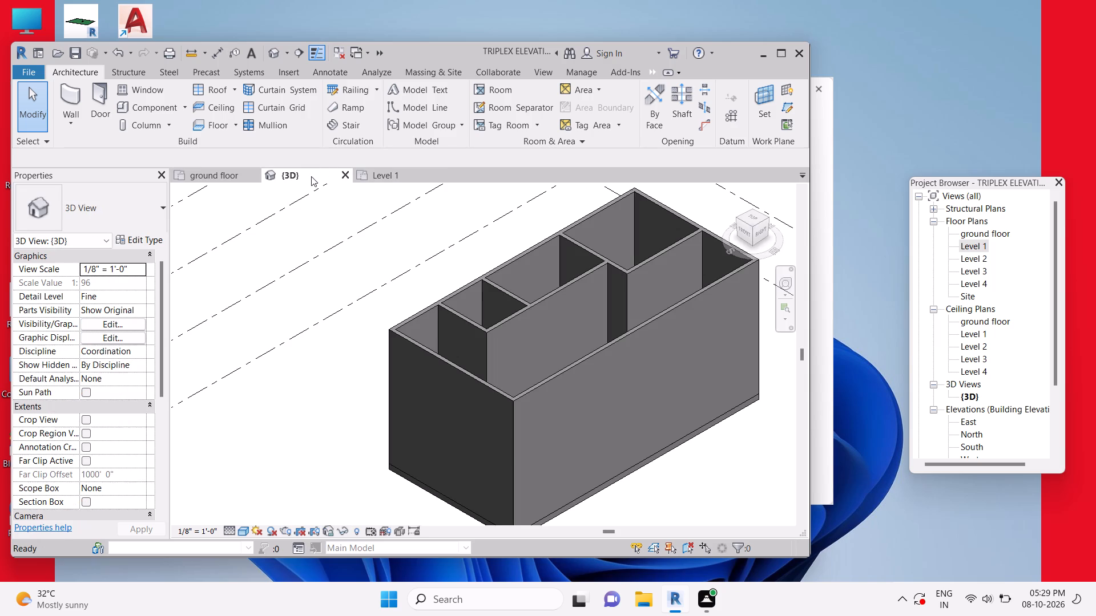
scroll(386, 309, "up", 3)
scroll(386, 308, "down", 4)
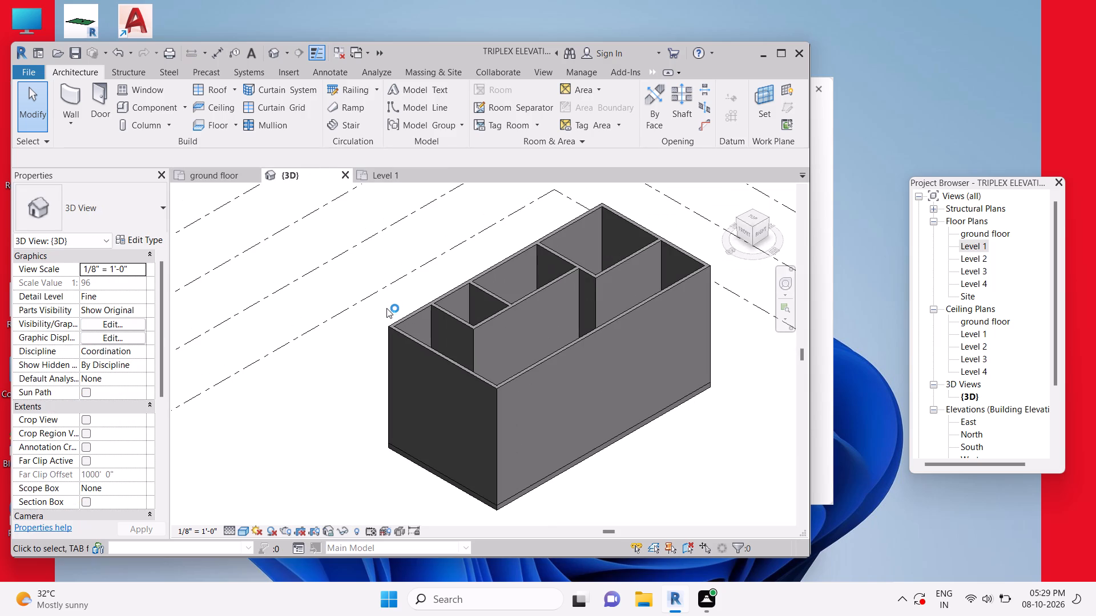
scroll(386, 308, "up", 2)
scroll(386, 308, "down", 1)
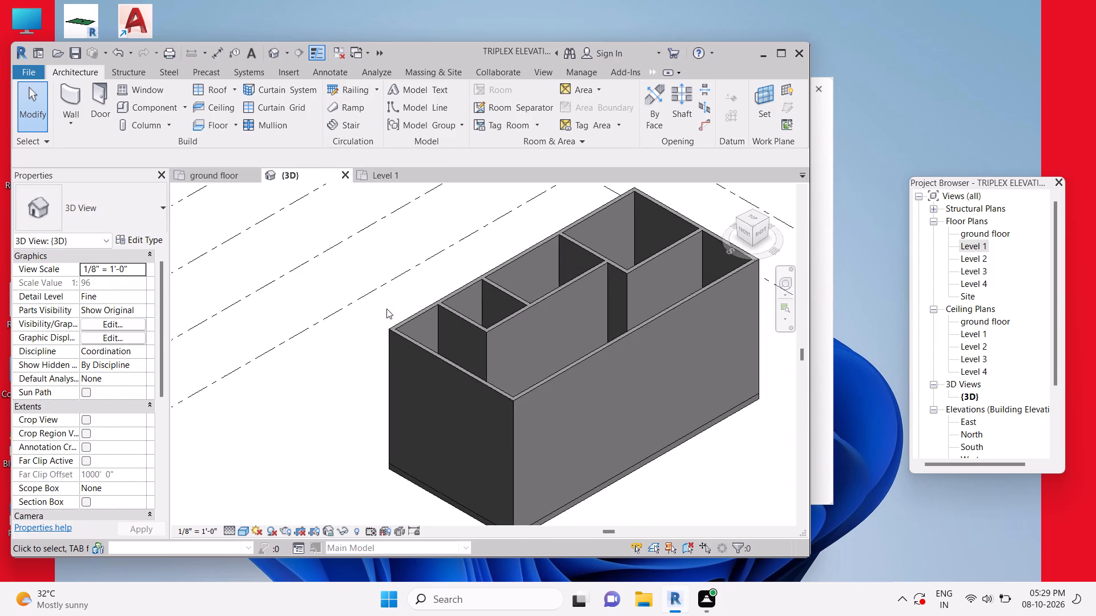
scroll(386, 309, "down", 1)
Place a Single-Flush 30" x 80" door near the south end of the north room's east partition in the Level 1 plan, dismissing the notification card.
left_click(386, 172)
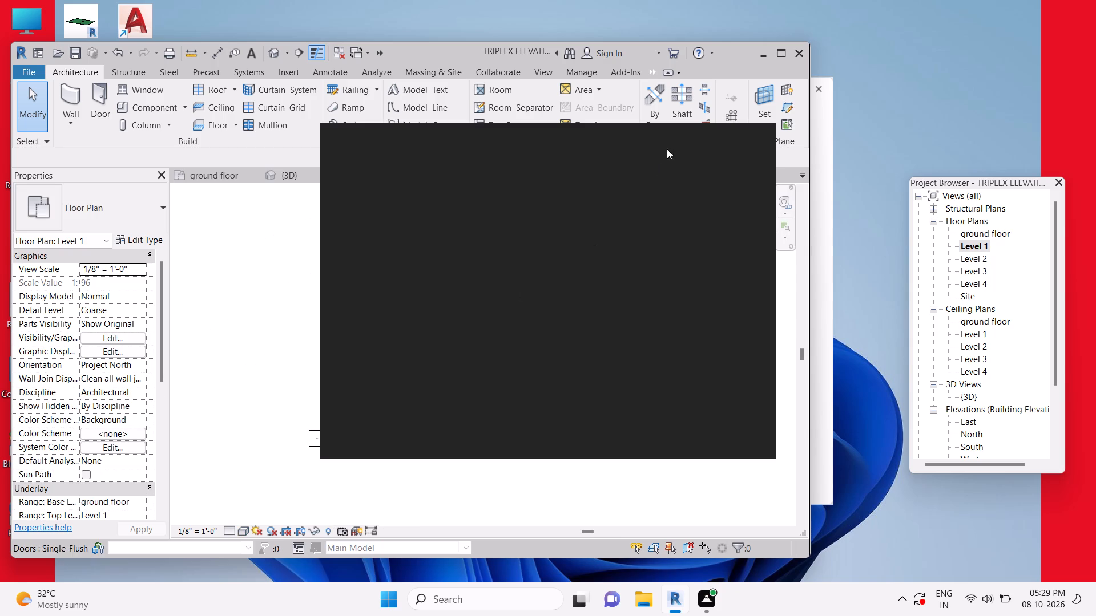
left_click(760, 135)
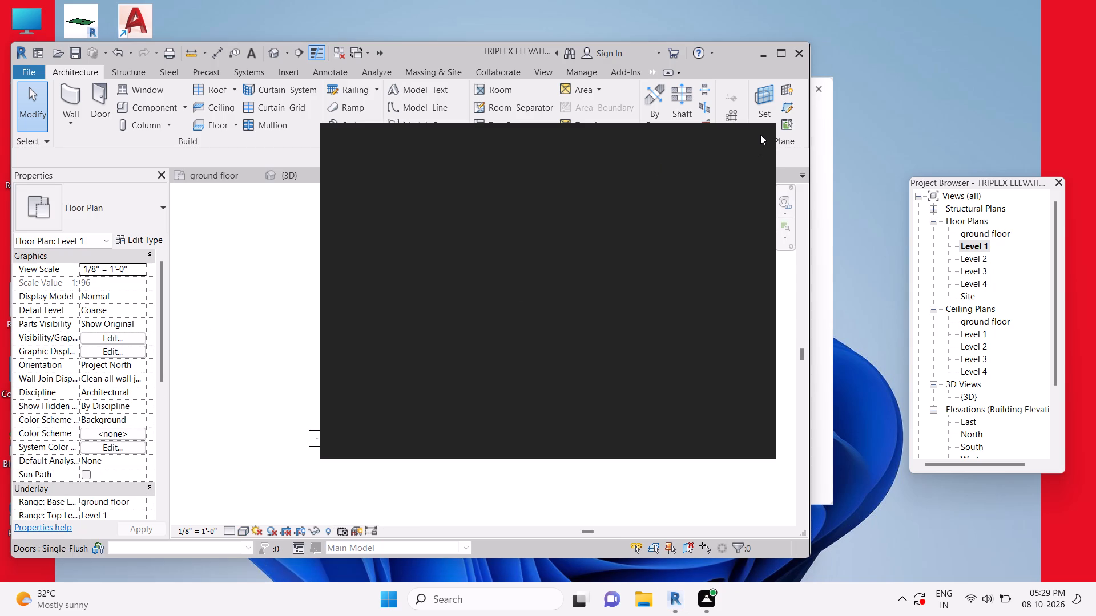
left_click(755, 137)
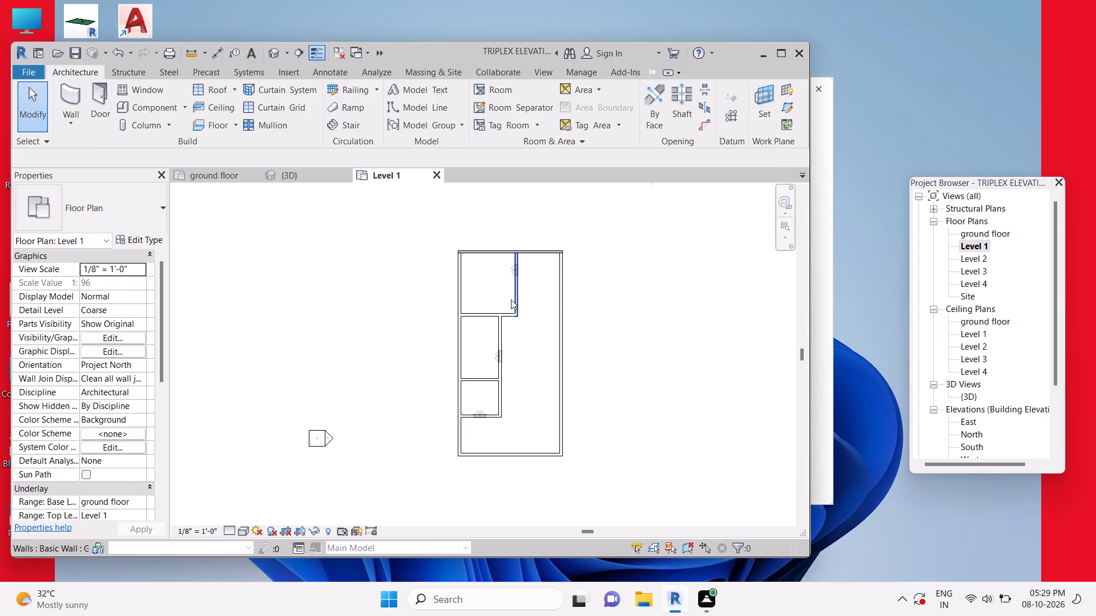
left_click(511, 299)
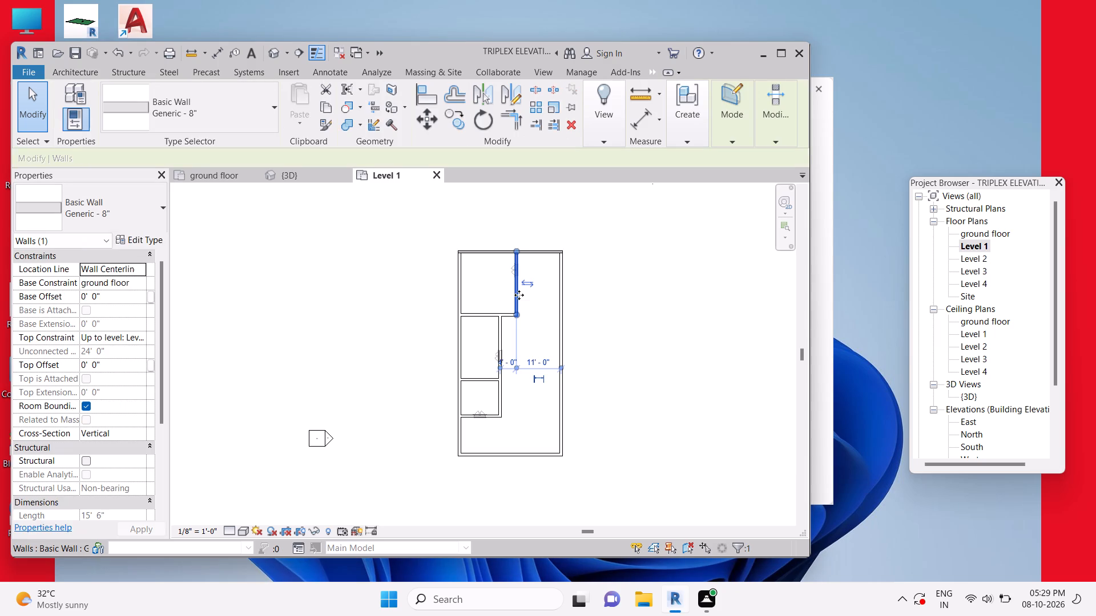
left_click(342, 299)
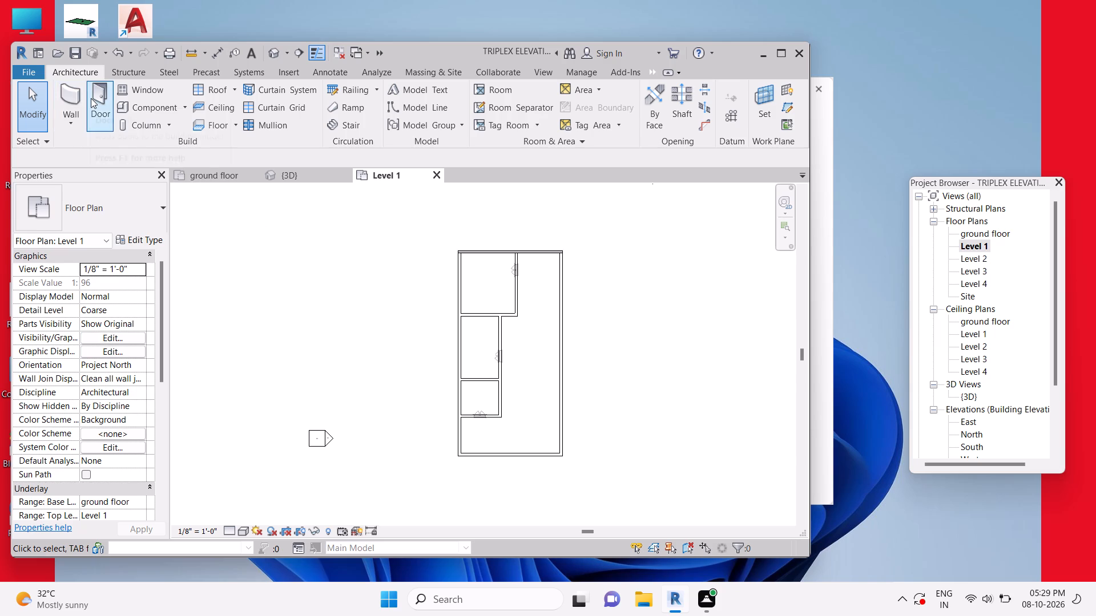
left_click(91, 98)
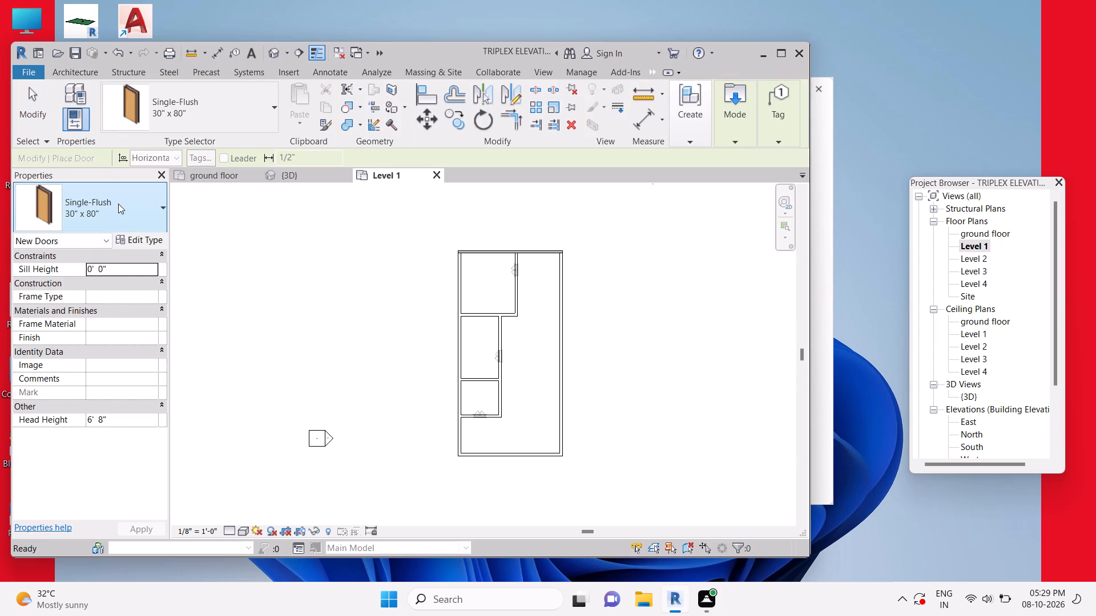
left_click(118, 204)
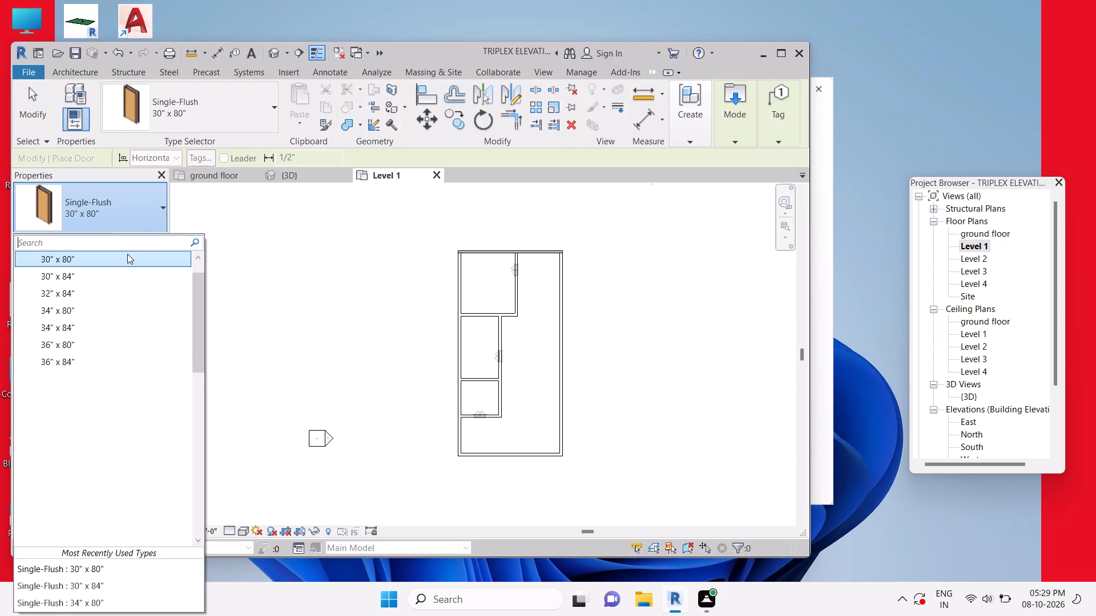
left_click(127, 254)
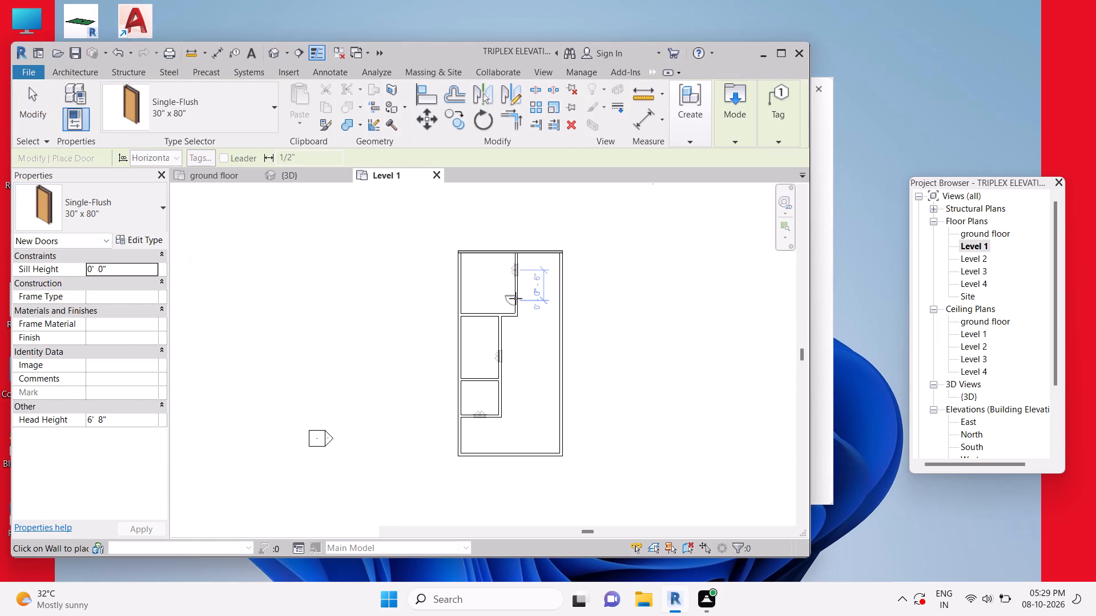
left_click(515, 298)
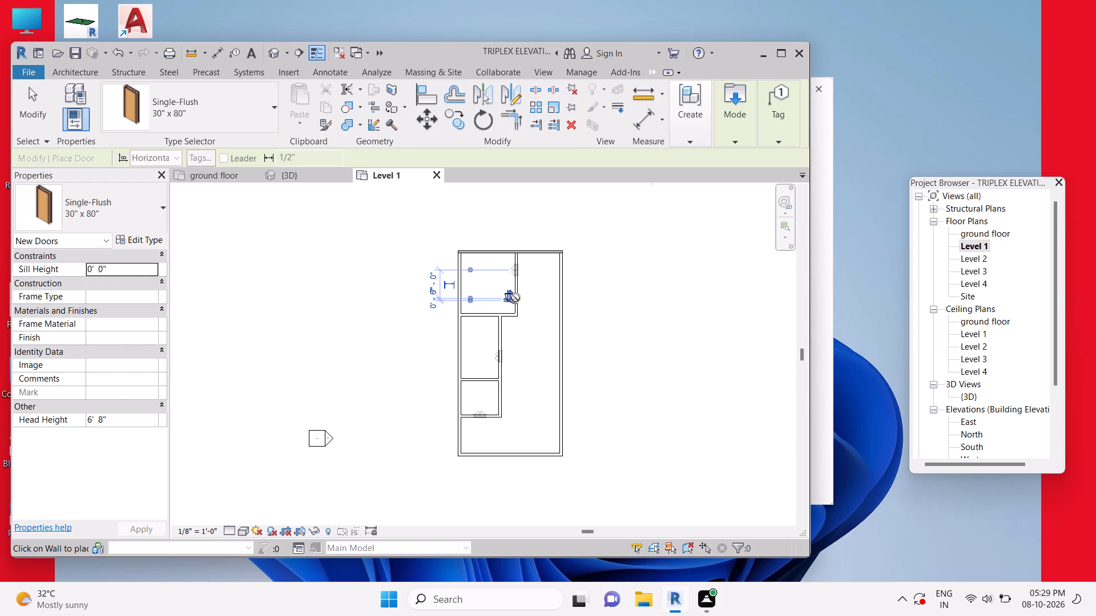
Place Single-Flush 30" x 80" doors in the east walls of the middle and south rooms, near each room's north end.
key("Escape")
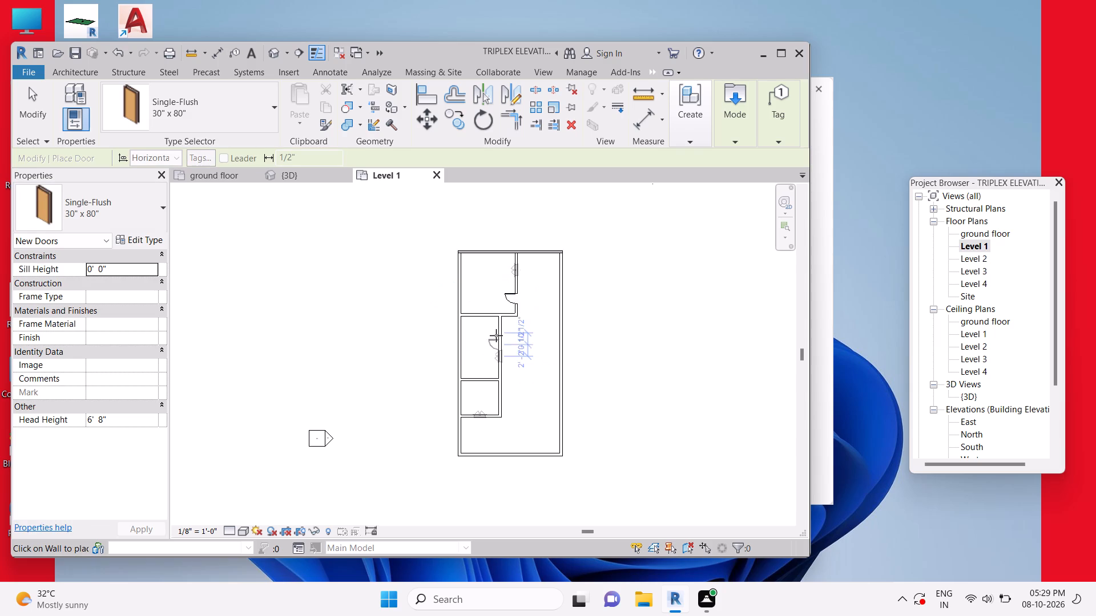
left_click(496, 334)
key("Escape")
left_click(496, 395)
key("Escape")
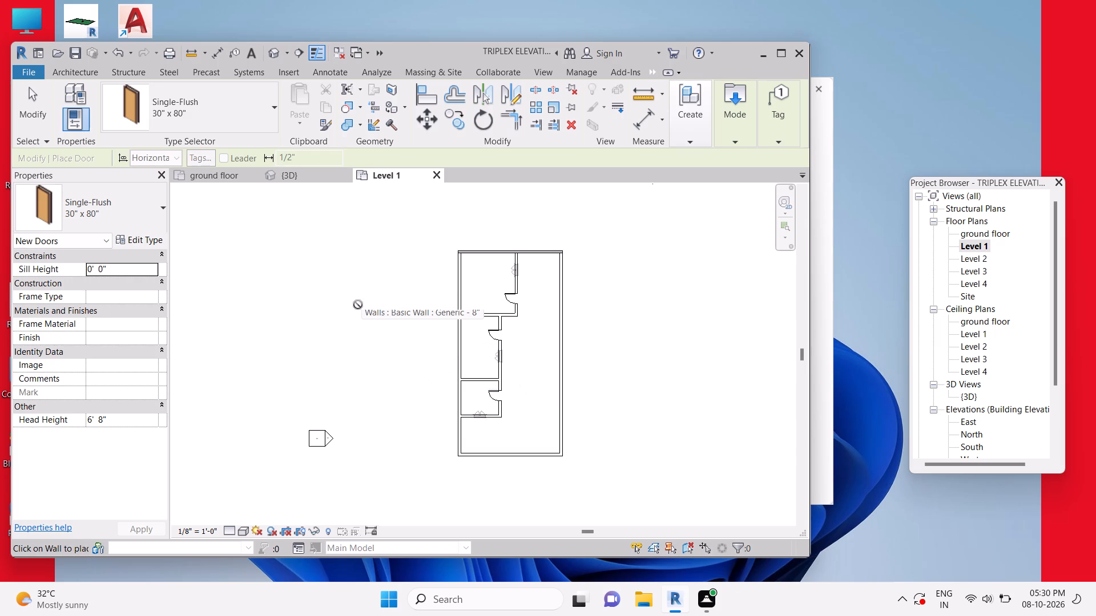
key("Escape")
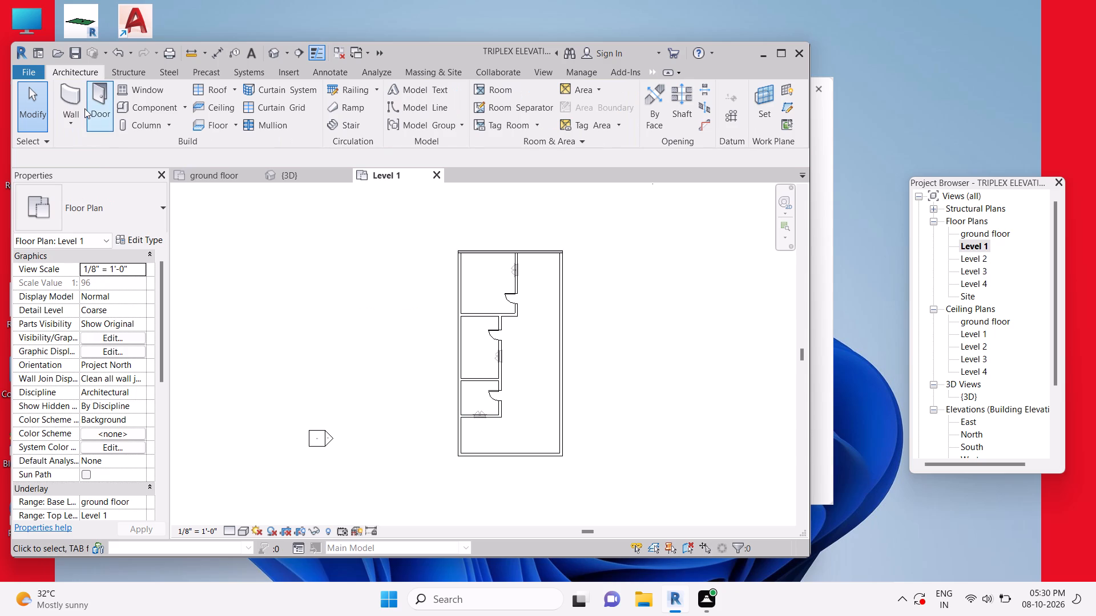
Place Window-Casement-Double 34" x 36" windows in the south room's south partition and the middle room's east wall, matching the underlay windows.
left_click(140, 85)
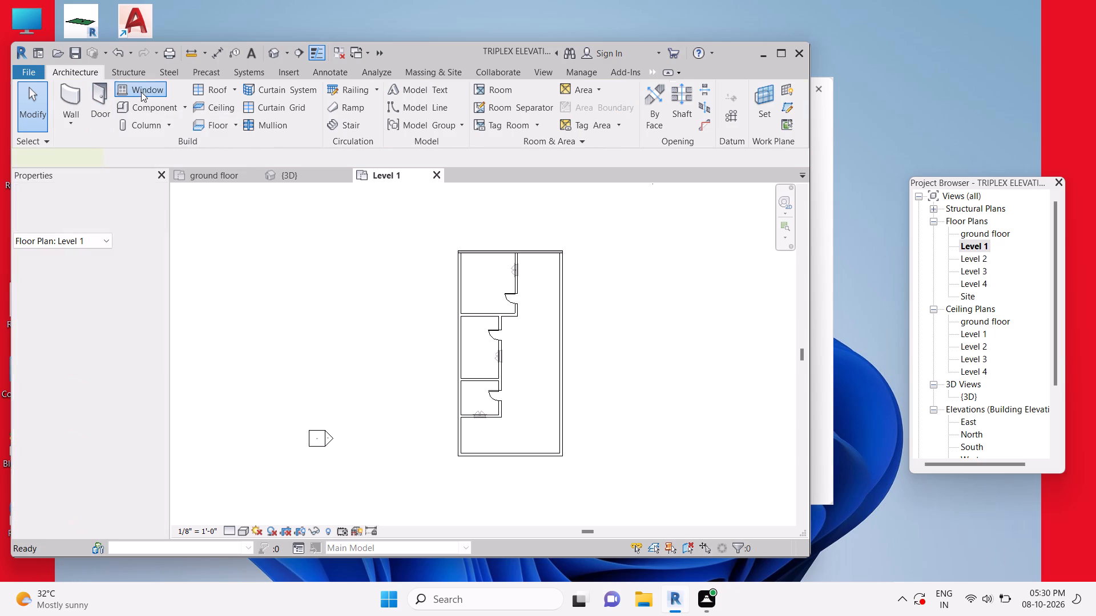
right_click(141, 92)
left_click(87, 199)
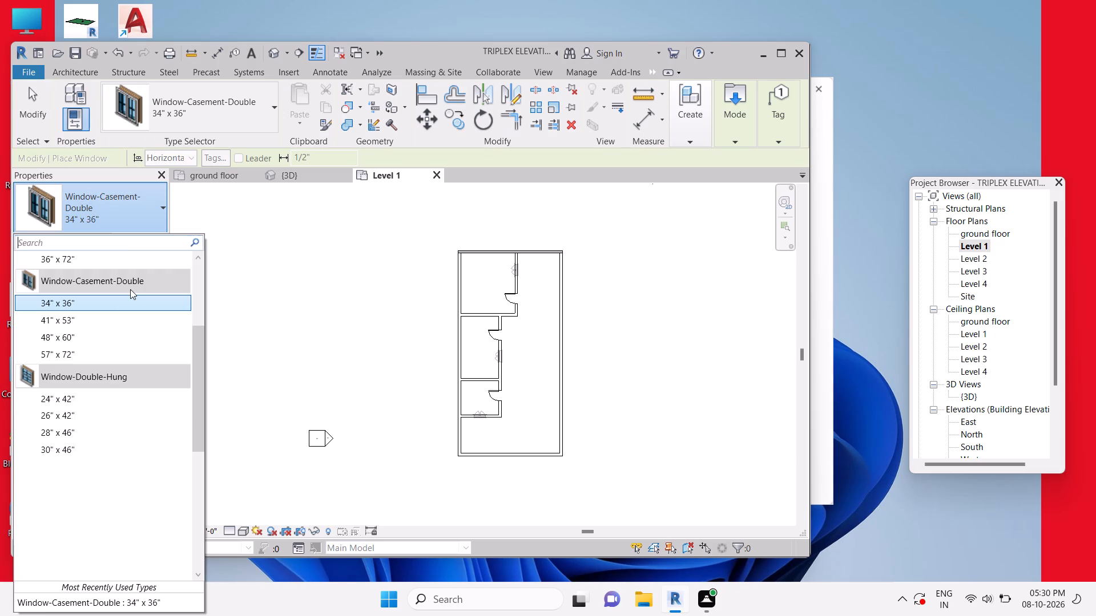
left_click(136, 299)
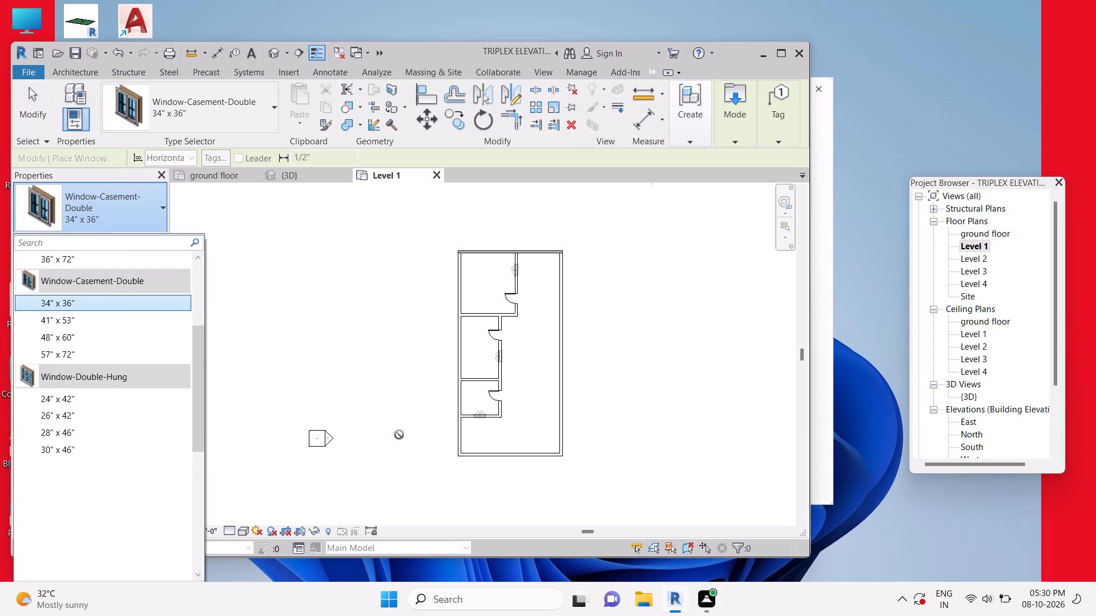
left_click(479, 411)
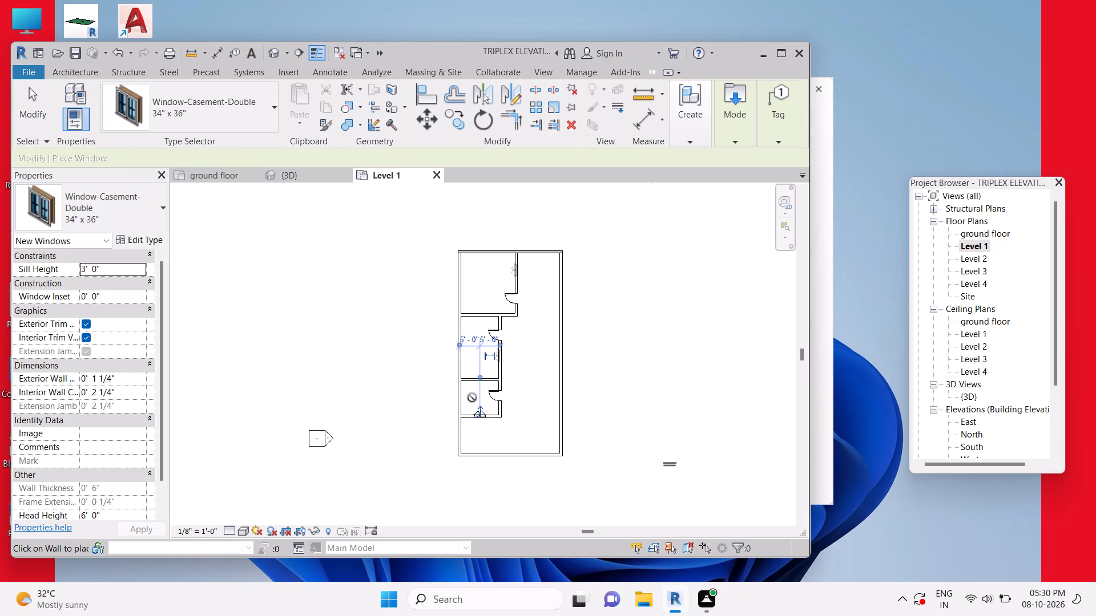
key("Escape")
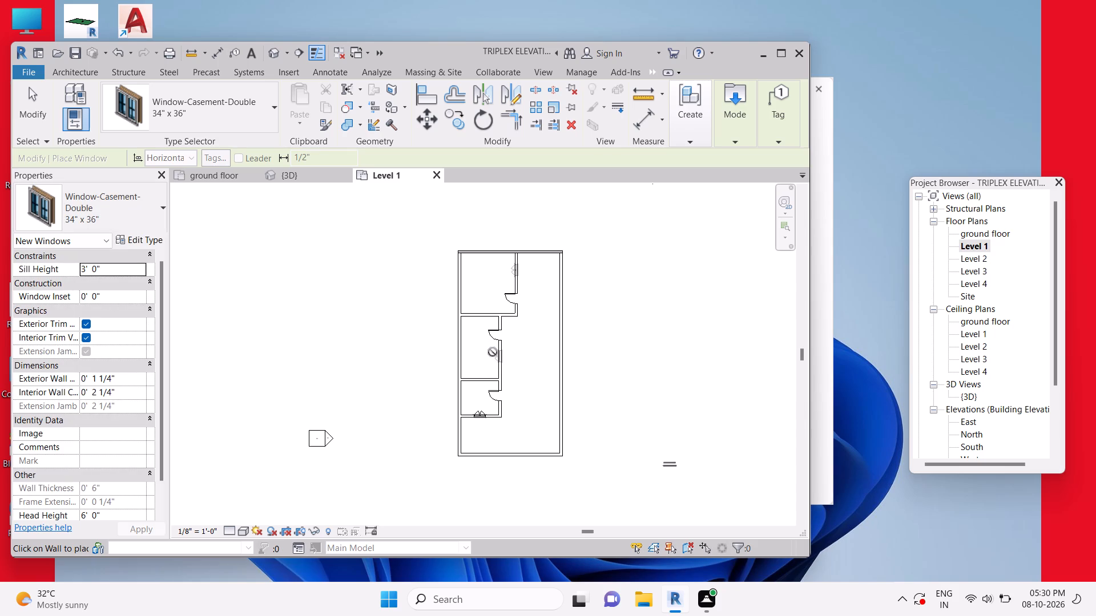
left_click(493, 355)
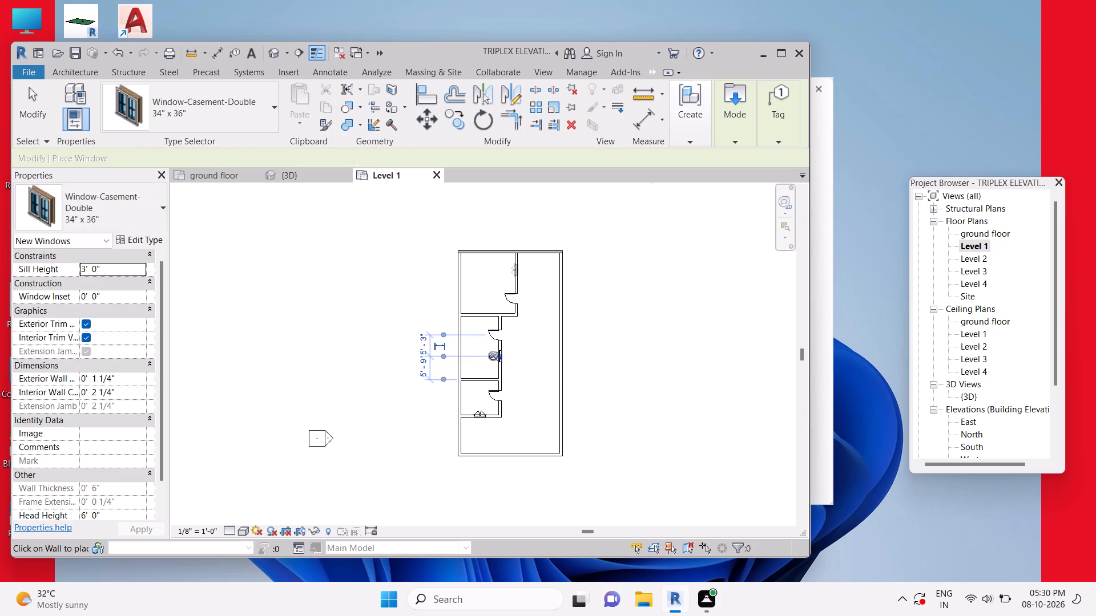
key("Escape")
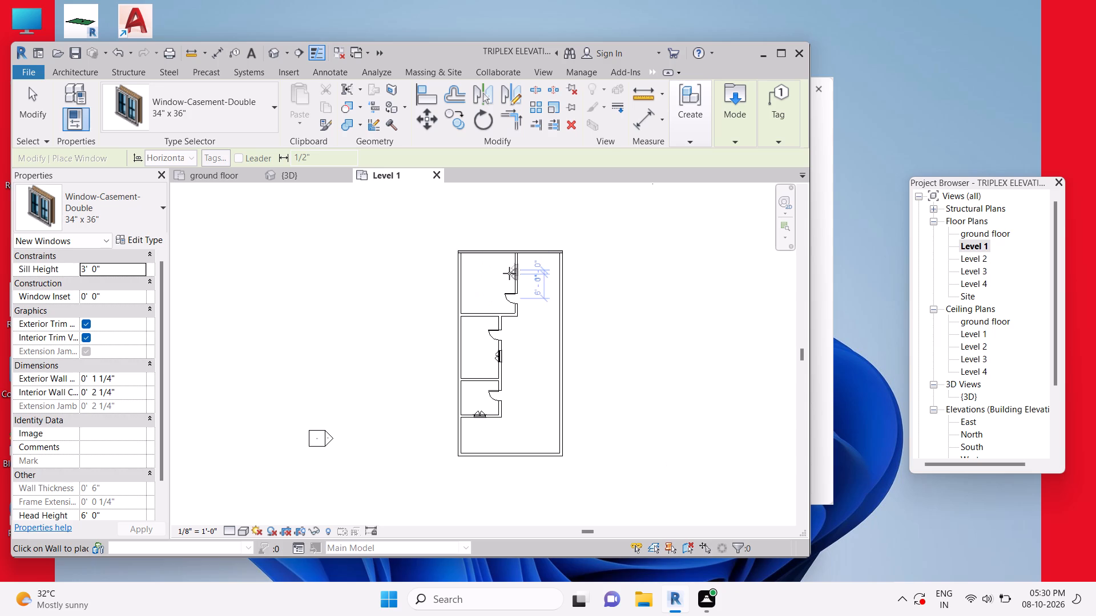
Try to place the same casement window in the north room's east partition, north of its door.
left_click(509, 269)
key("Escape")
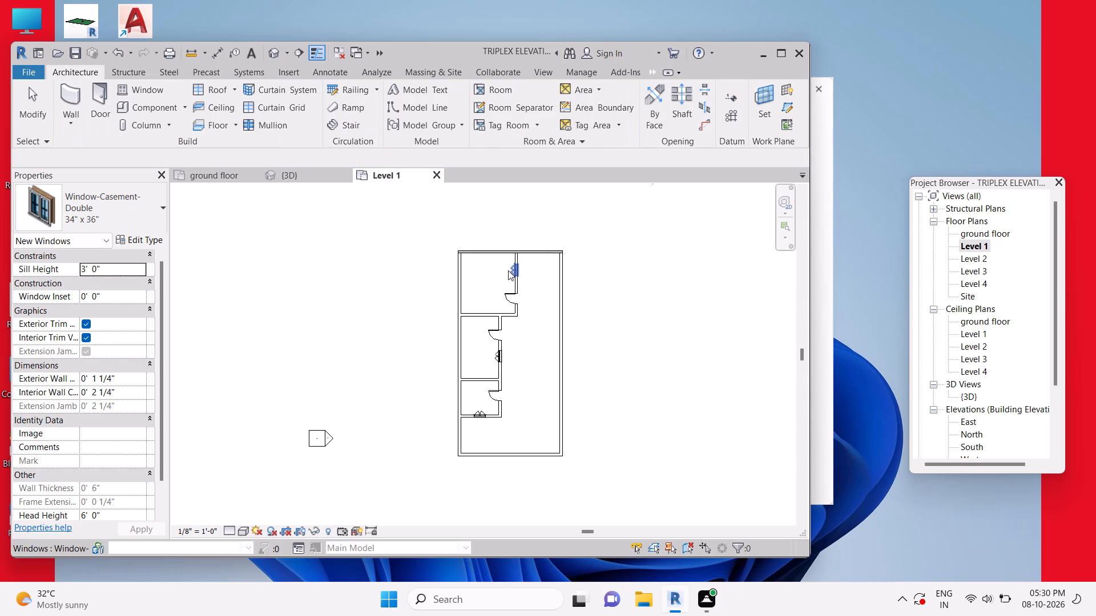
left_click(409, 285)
Inspect the Level 1 doors and windows in the 3D view.
left_click(303, 177)
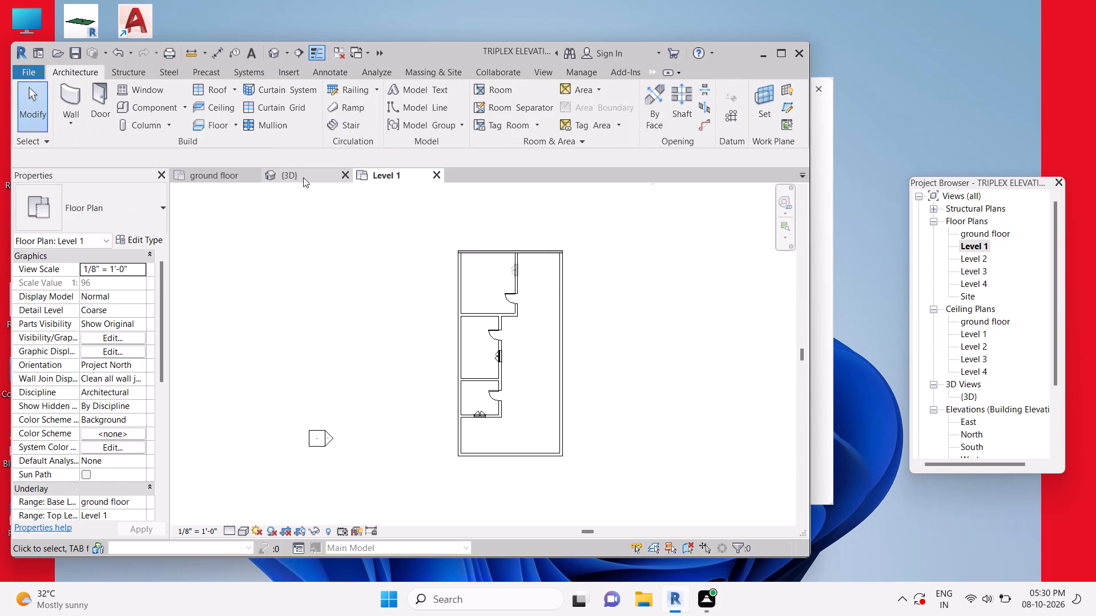
scroll(424, 356, "up", 3)
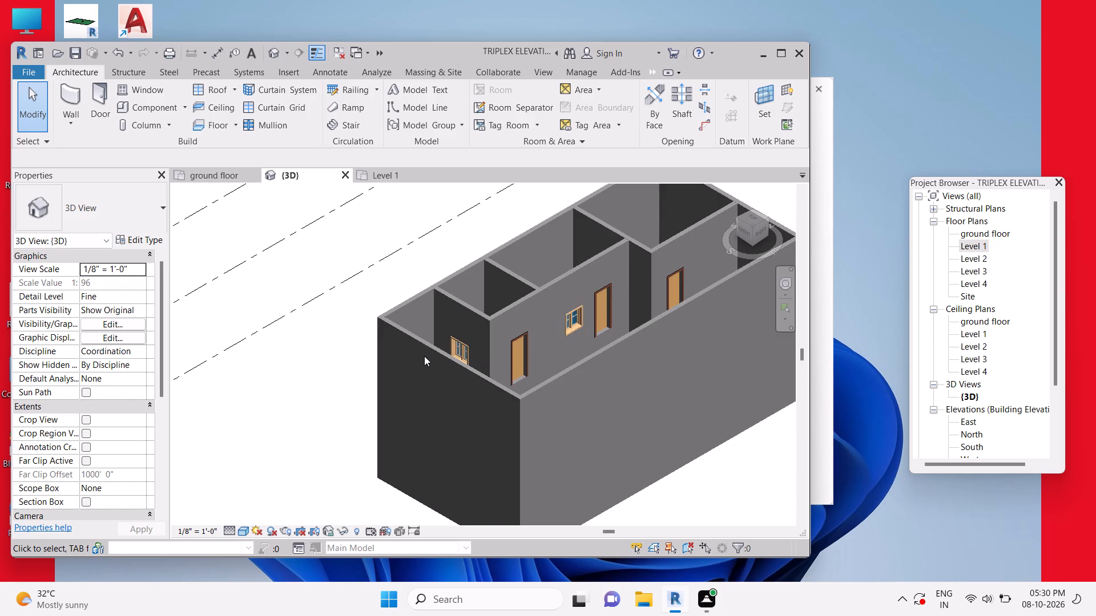
scroll(424, 355, "down", 4)
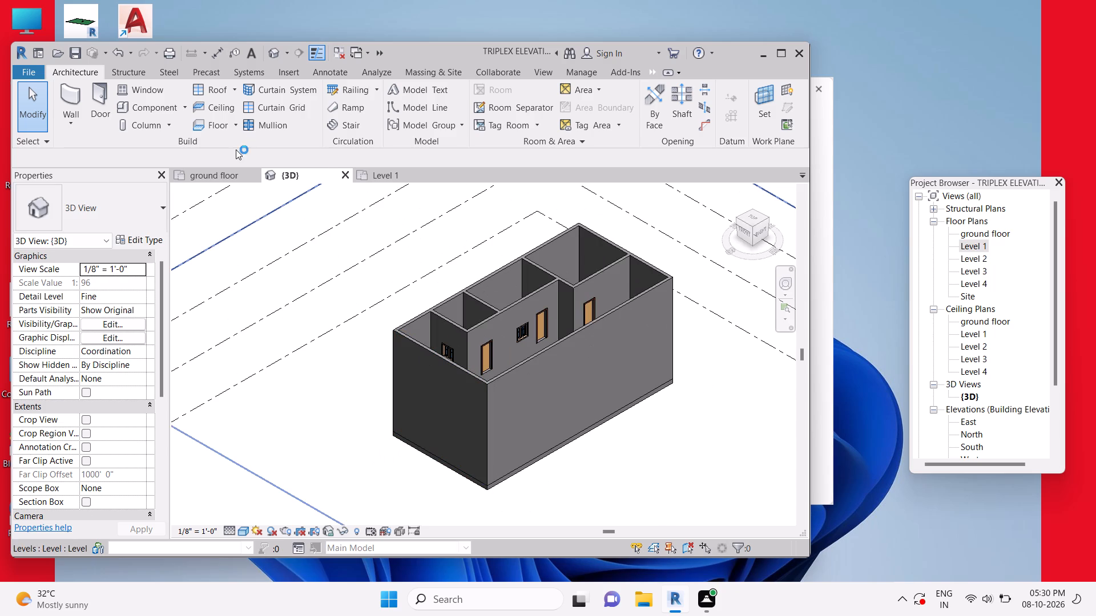
Create a Generic - 12" floor on Level 1 bounded by the four exterior walls, dismissing the notification card and joining and cutting the overlapping walls.
left_click(389, 174)
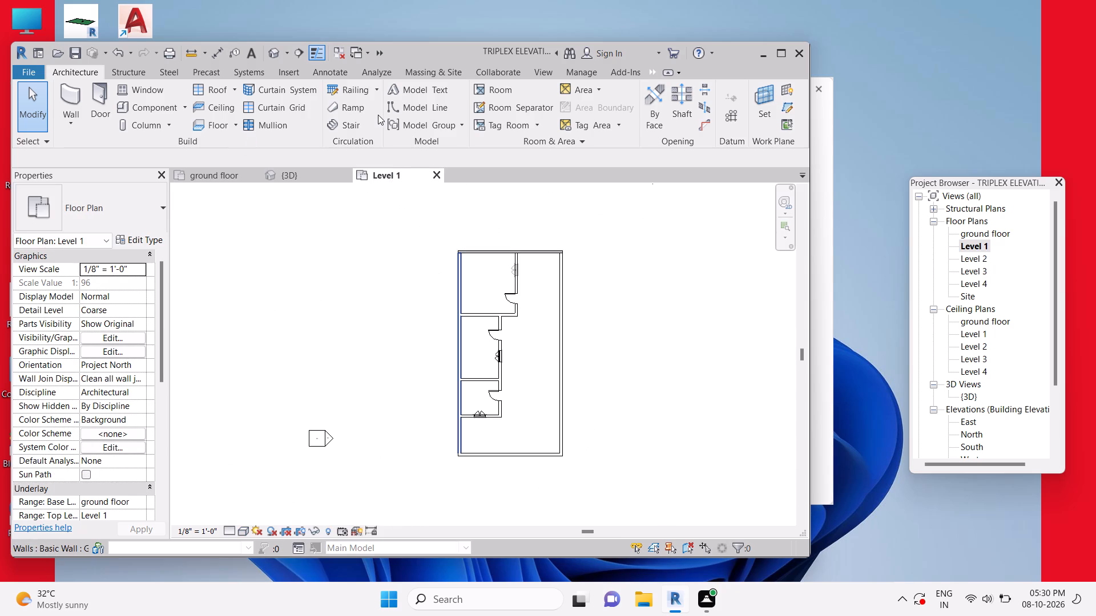
left_click(225, 125)
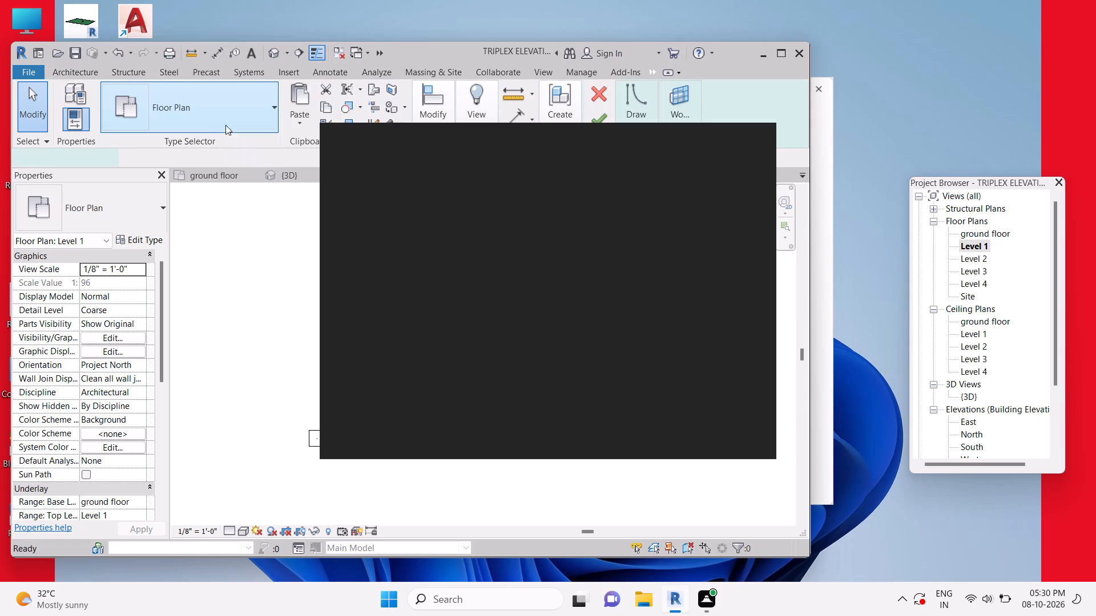
left_click(755, 139)
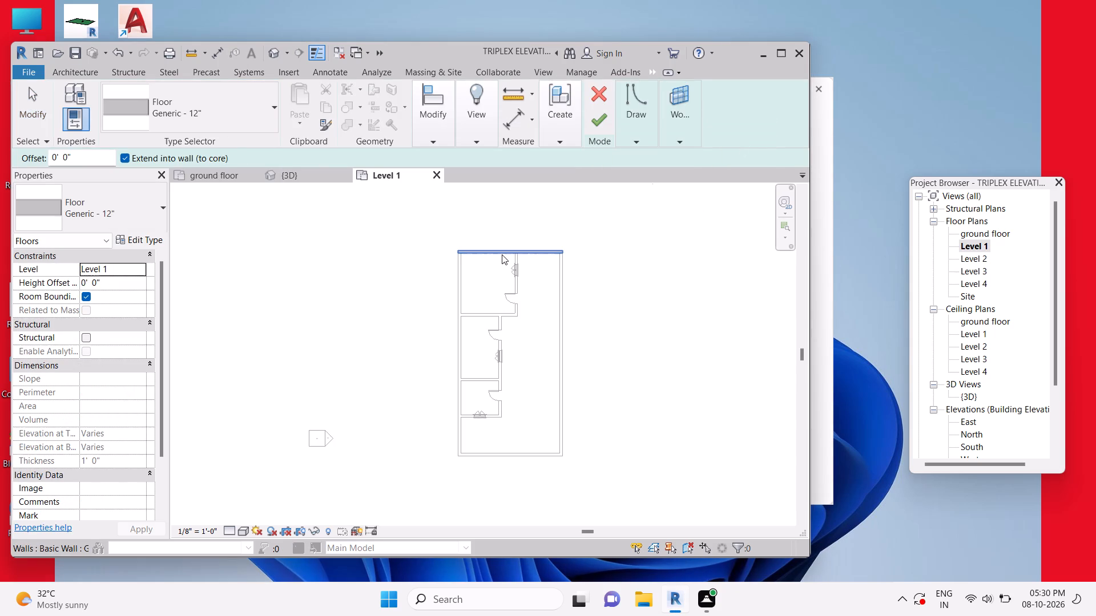
left_click(502, 253)
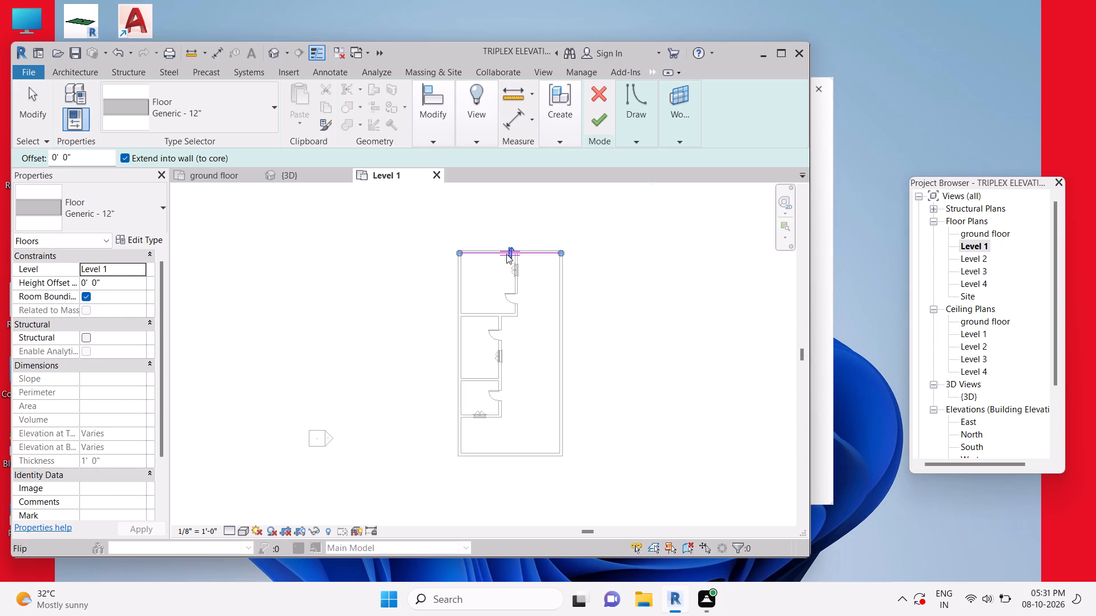
left_click(506, 253)
left_click(461, 305)
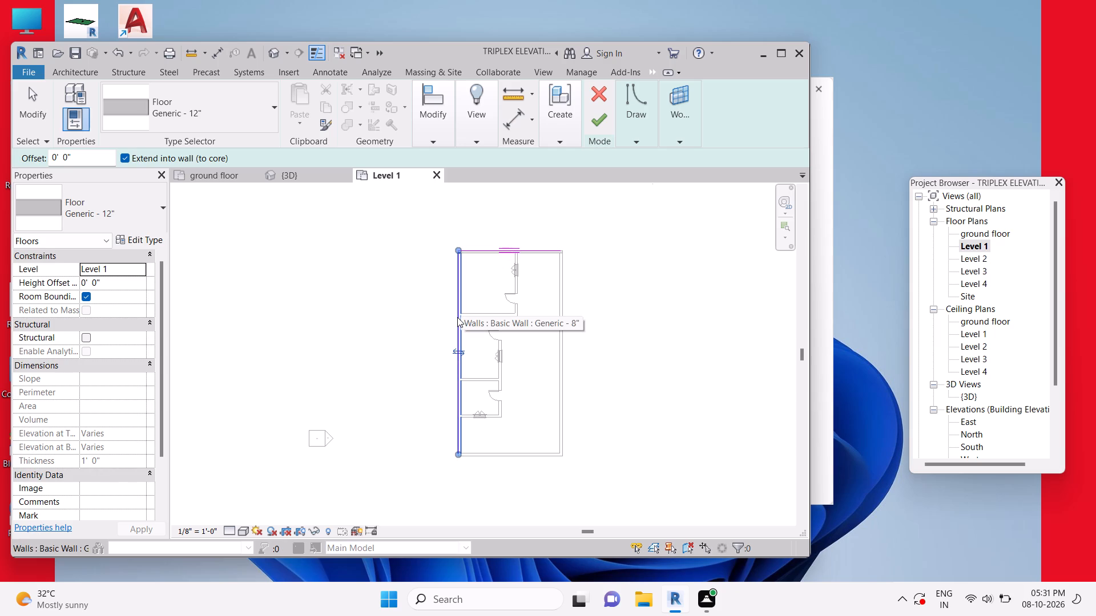
left_click(566, 374)
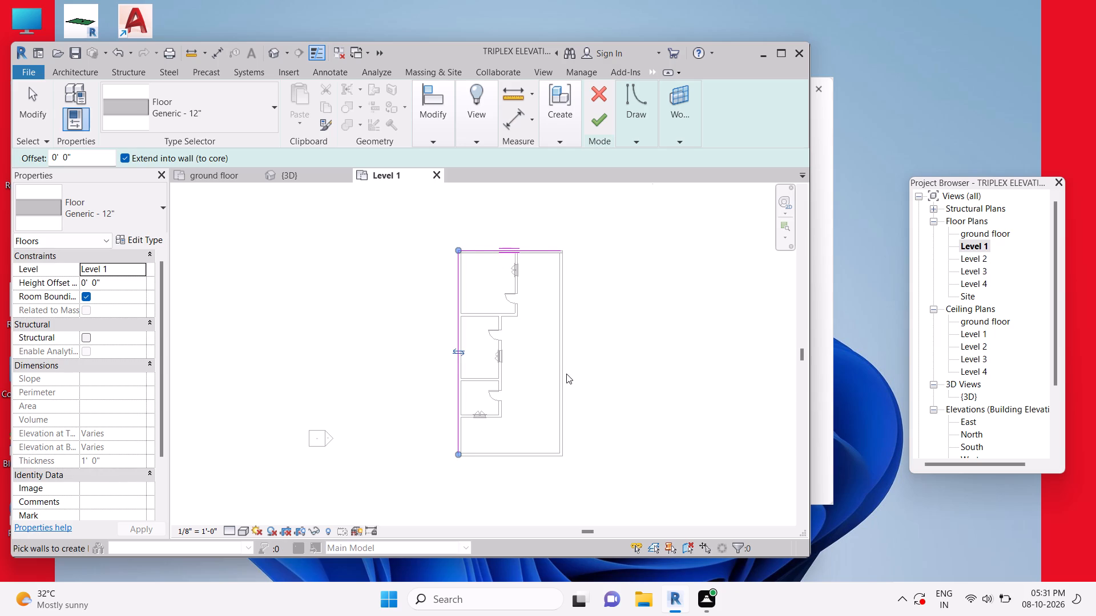
left_click(534, 453)
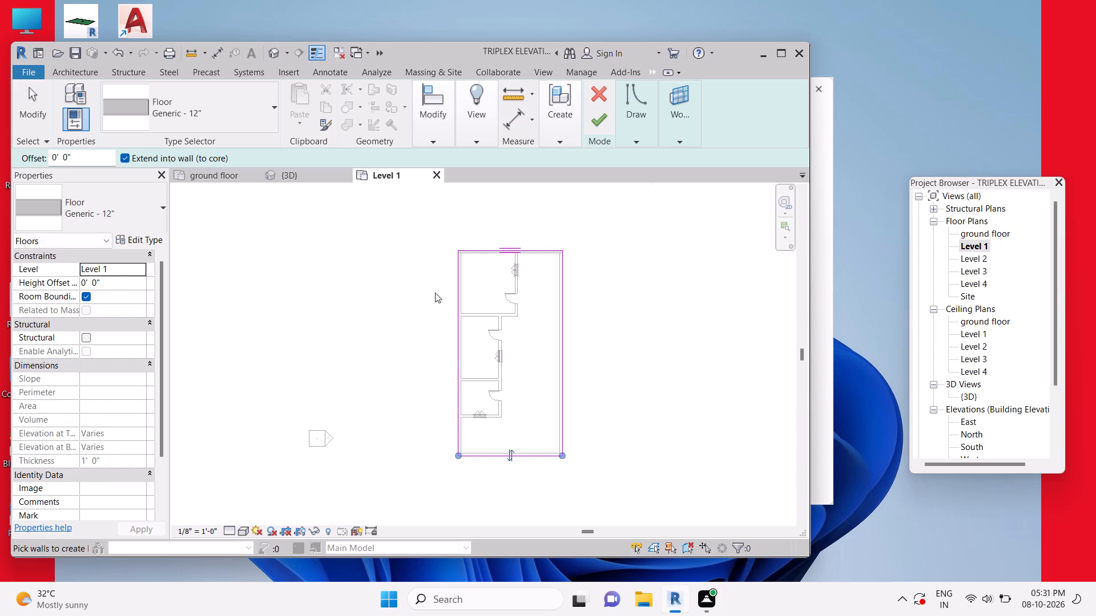
left_click(597, 130)
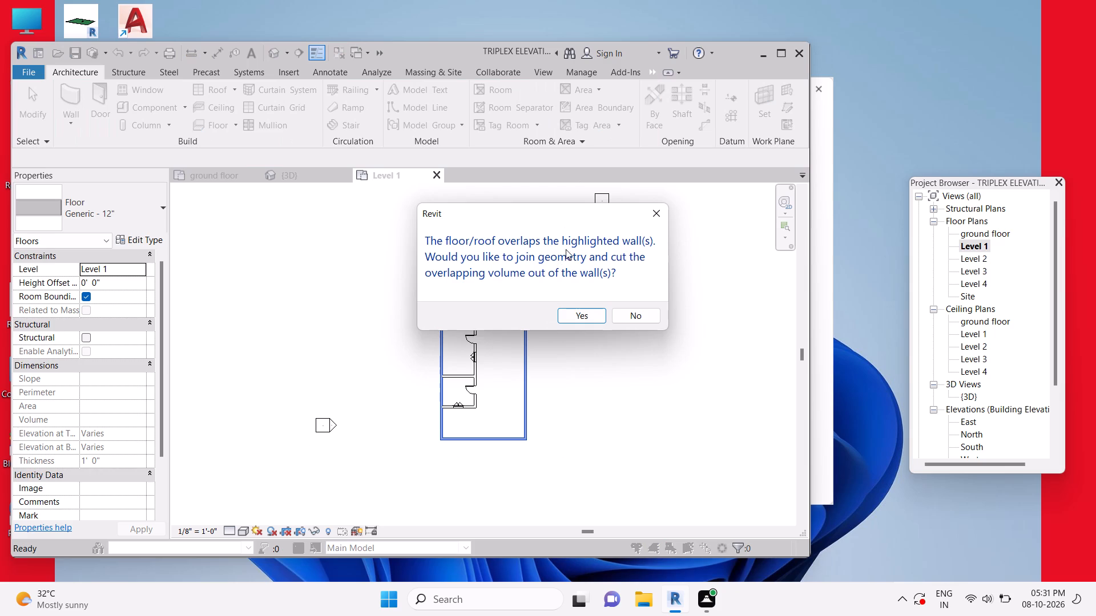
left_click(581, 312)
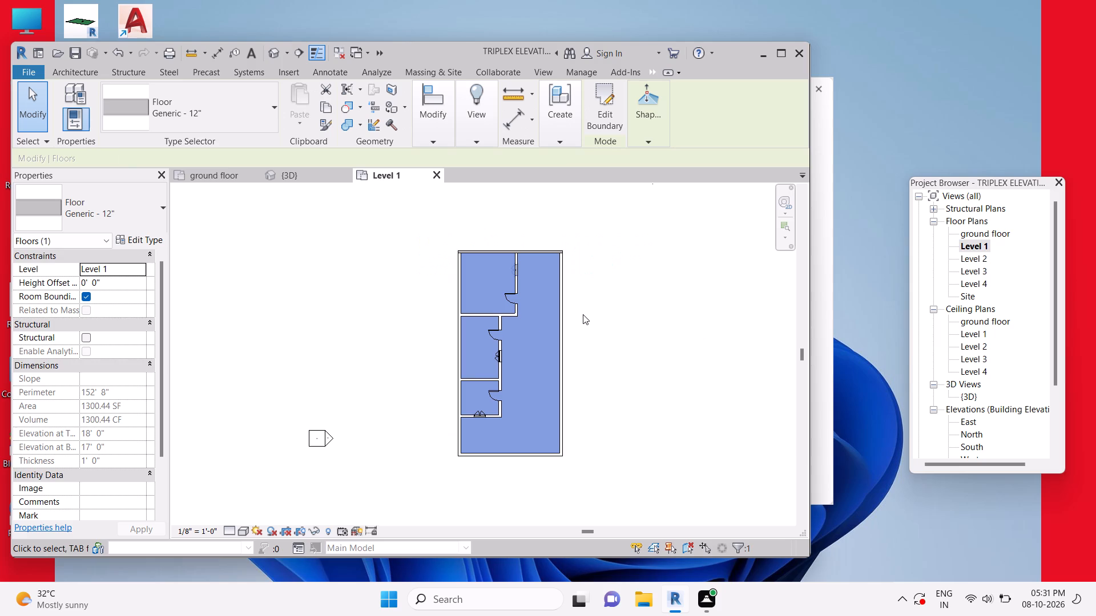
Examine the new Level 1 floor slab against the walls and openings in the 3D view.
left_click(319, 179)
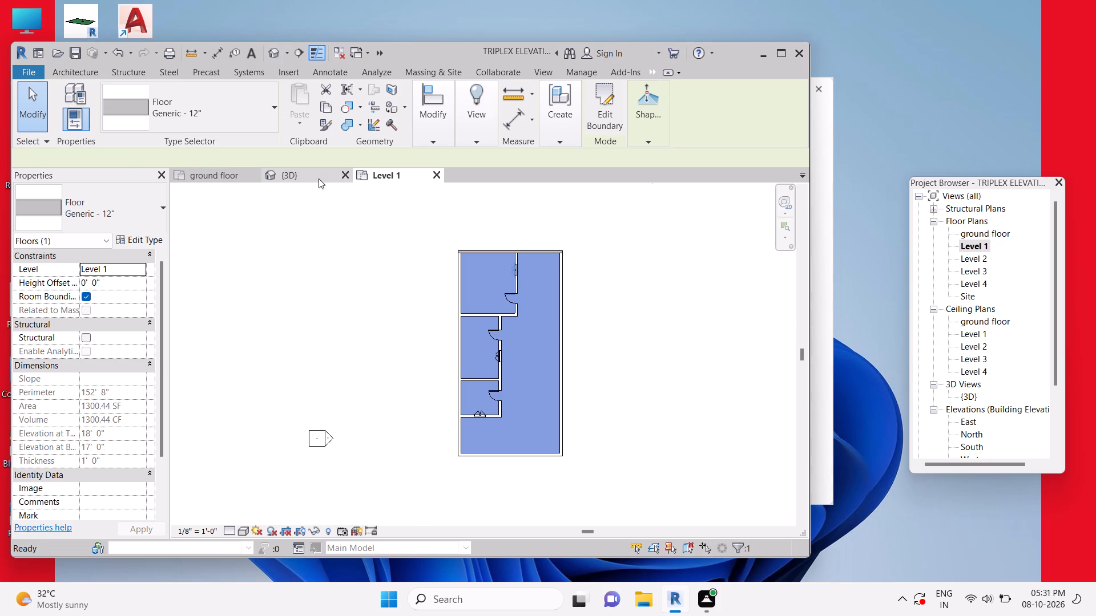
scroll(438, 352, "up", 1)
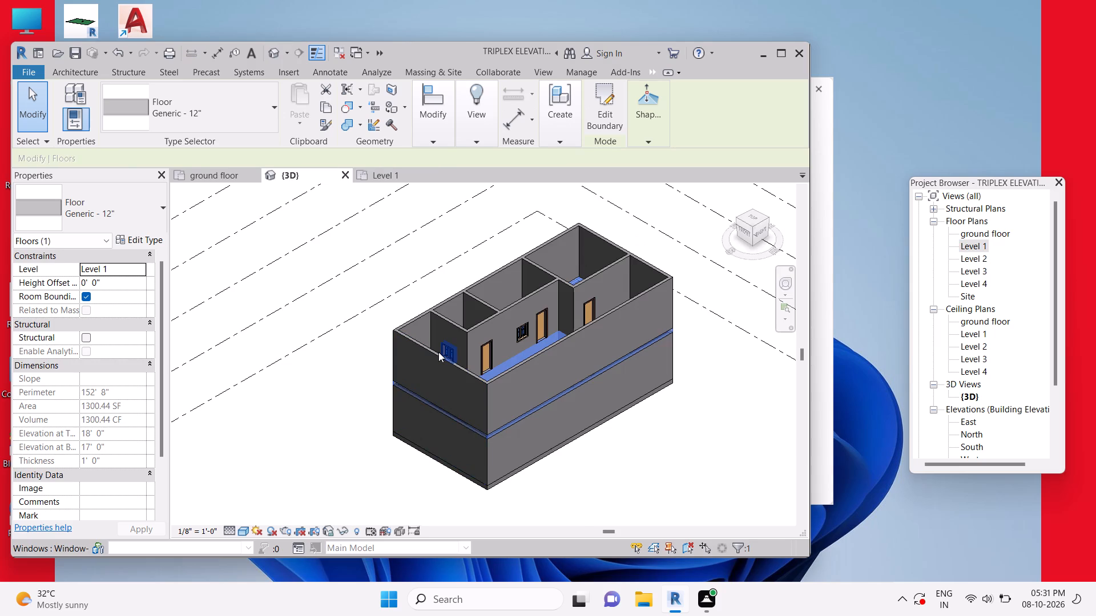
scroll(438, 352, "up", 3)
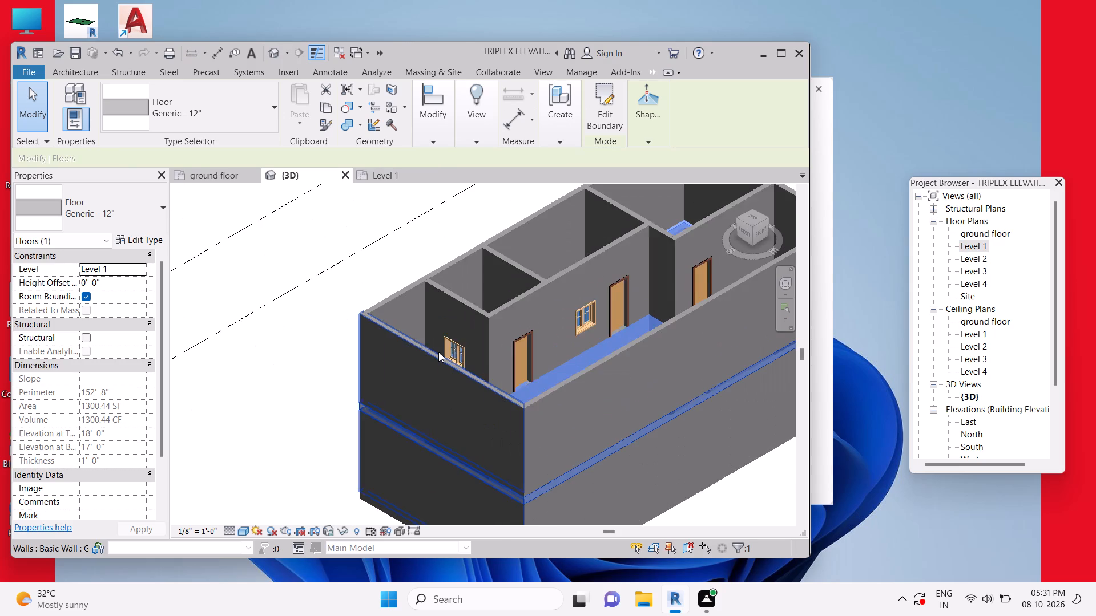
scroll(438, 352, "down", 3)
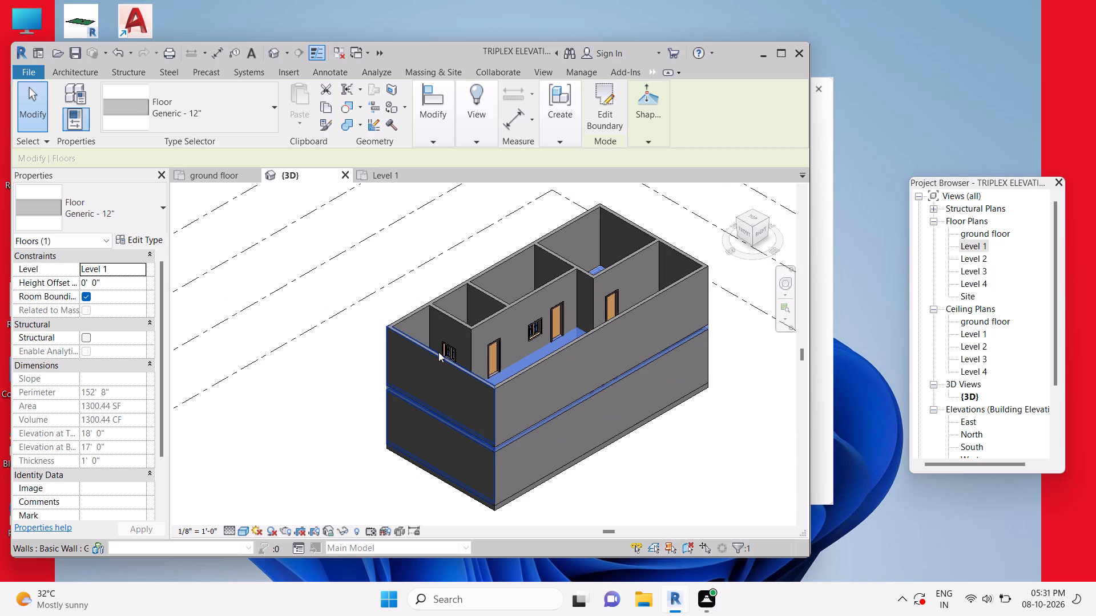
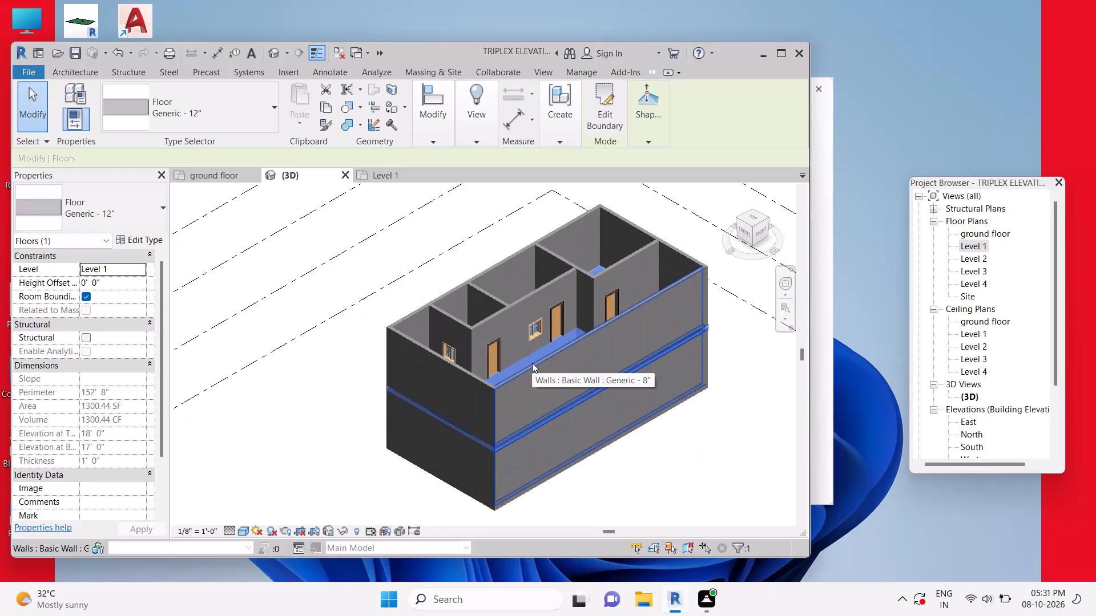
Examine the Level 1 partitions, doors, windows and slab edges from closer up in the 3D view.
scroll(532, 363, "up", 2)
scroll(532, 363, "down", 1)
scroll(532, 363, "up", 2)
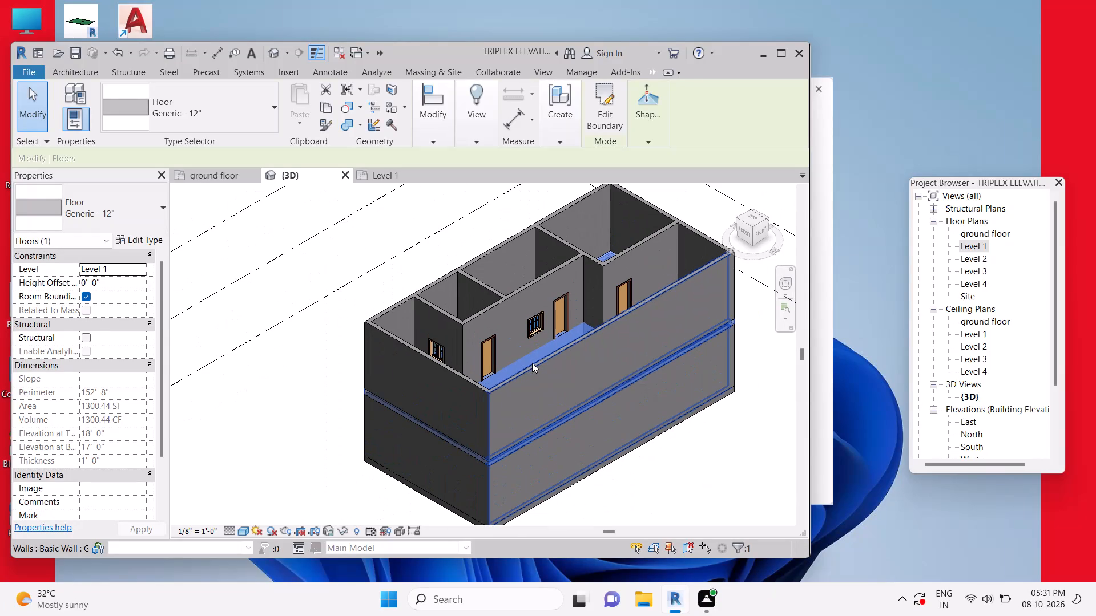
scroll(532, 363, "up", 2)
scroll(532, 363, "down", 3)
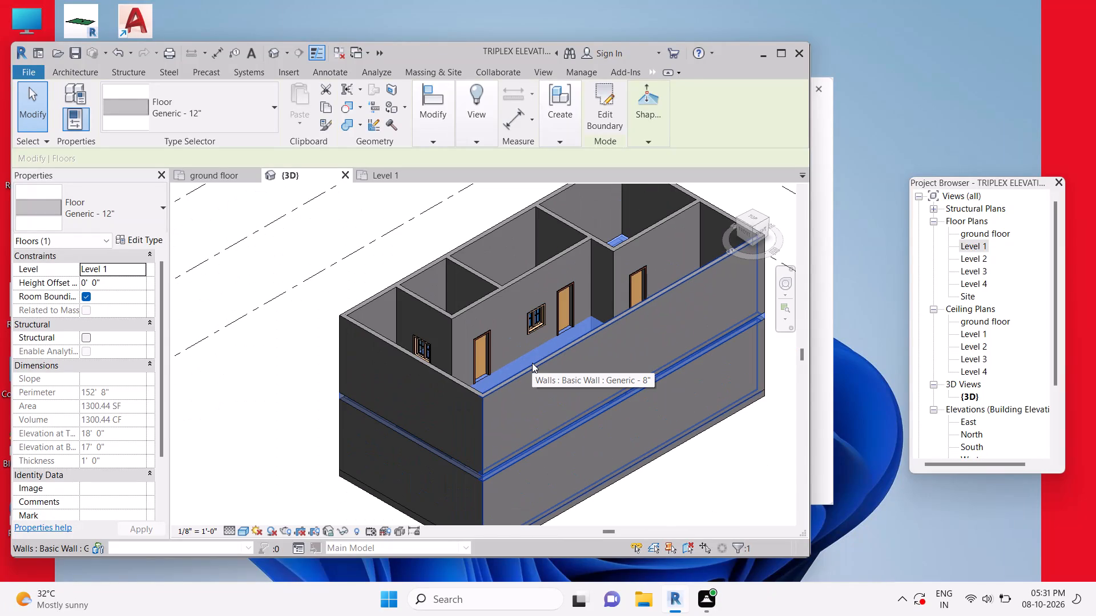
scroll(532, 363, "up", 1)
scroll(532, 363, "down", 2)
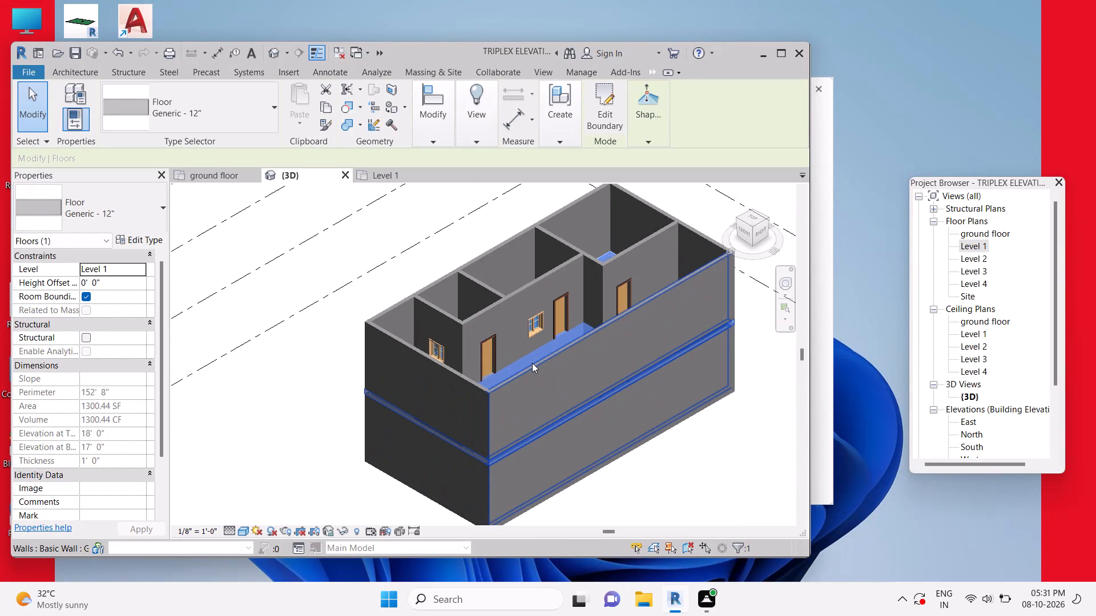
scroll(597, 300, "up", 3)
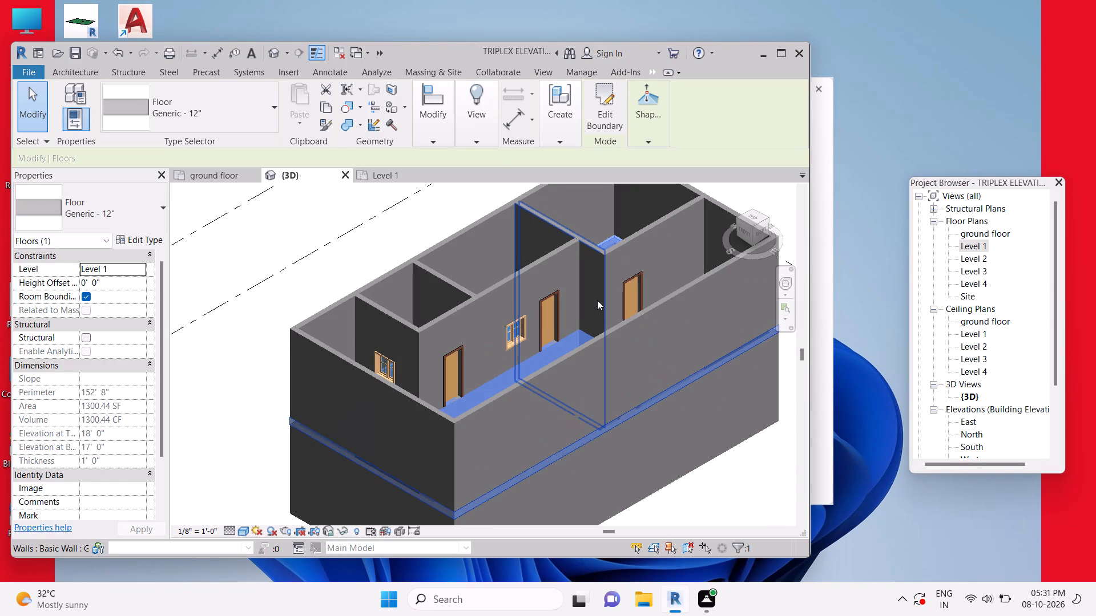
scroll(622, 294, "up", 1)
middle_click_drag(627, 297, 534, 336)
scroll(531, 327, "up", 2)
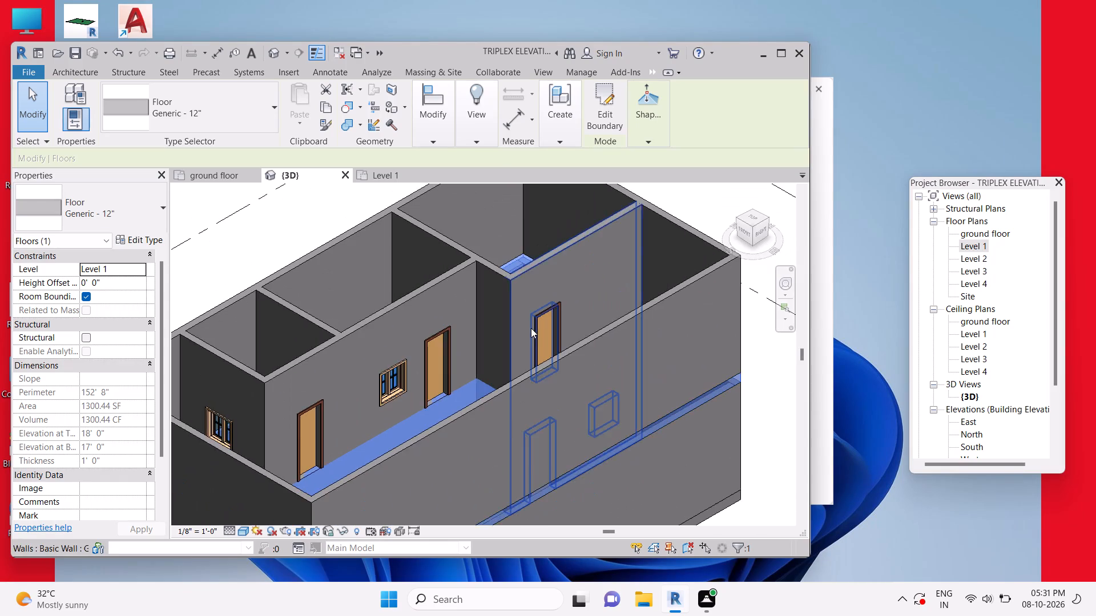
scroll(531, 328, "up", 2)
scroll(531, 327, "down", 5)
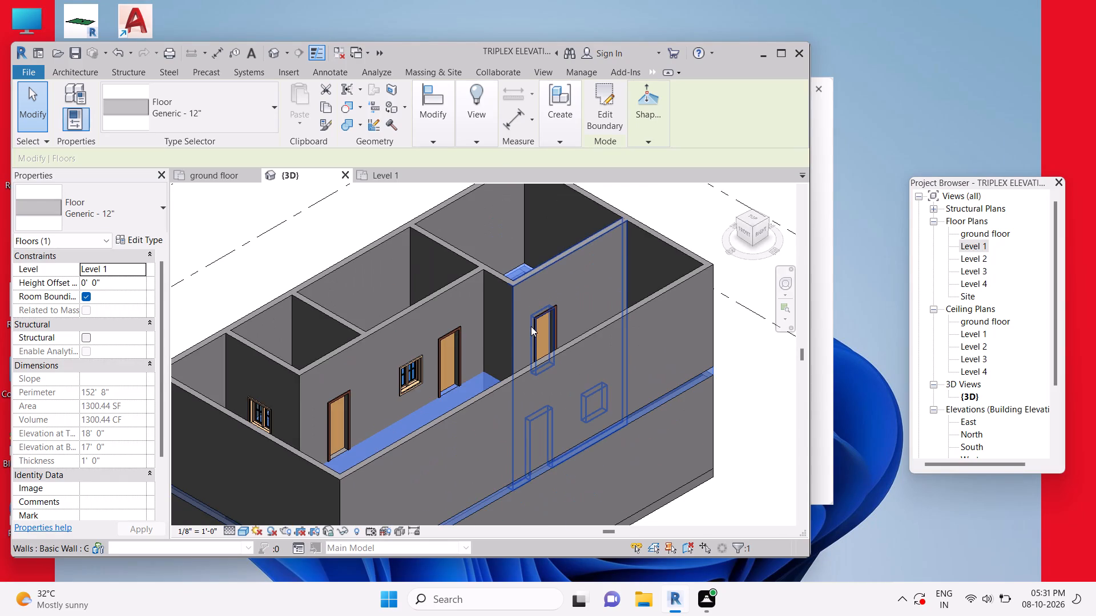
scroll(531, 326, "down", 1)
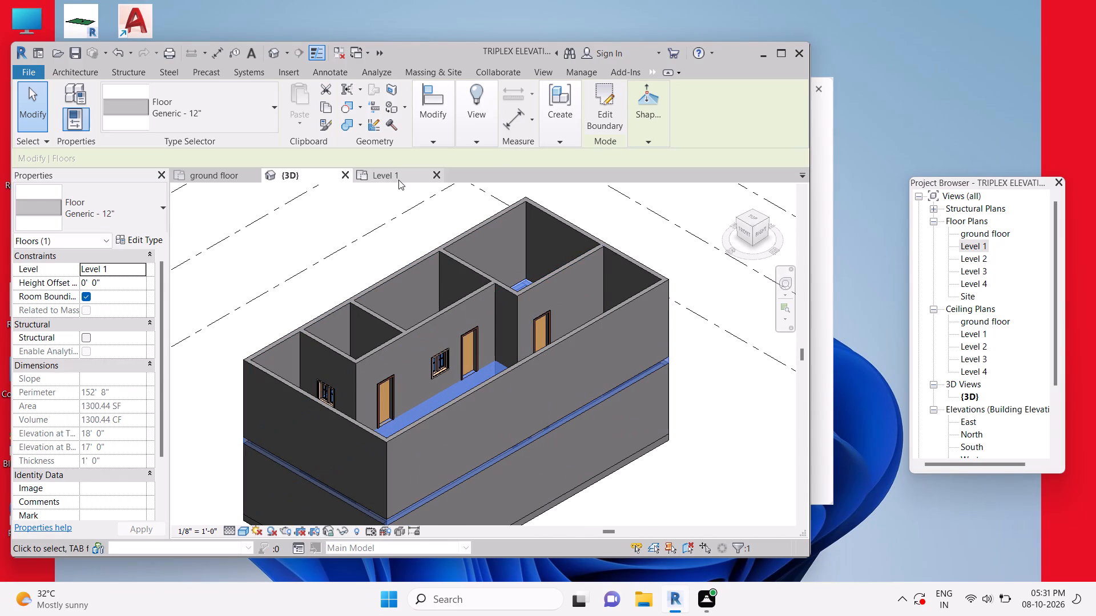
Open the Level 1 floor plan view.
left_click(396, 176)
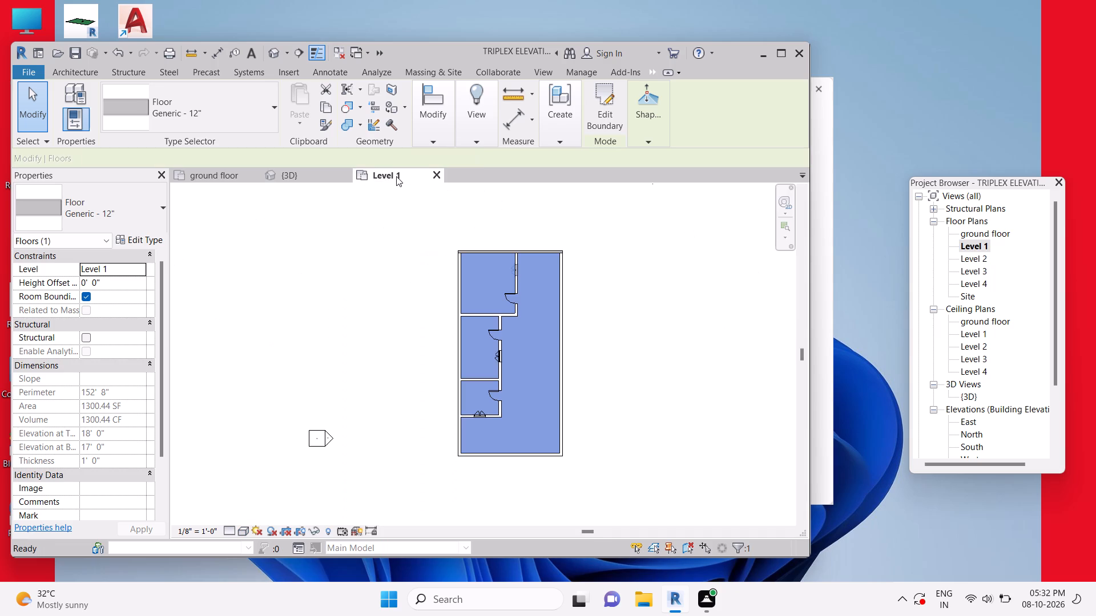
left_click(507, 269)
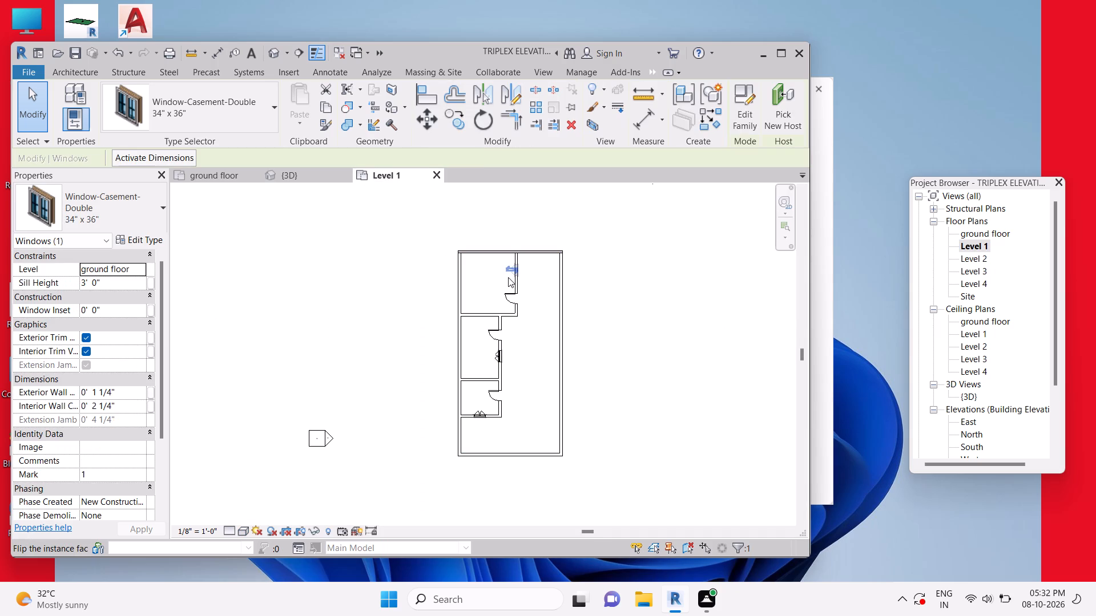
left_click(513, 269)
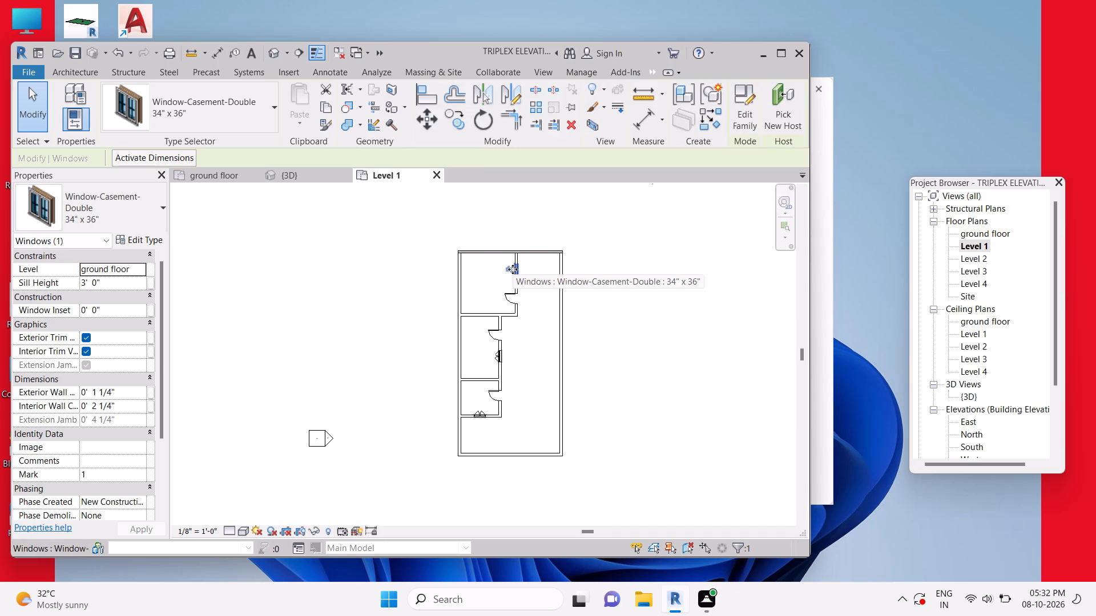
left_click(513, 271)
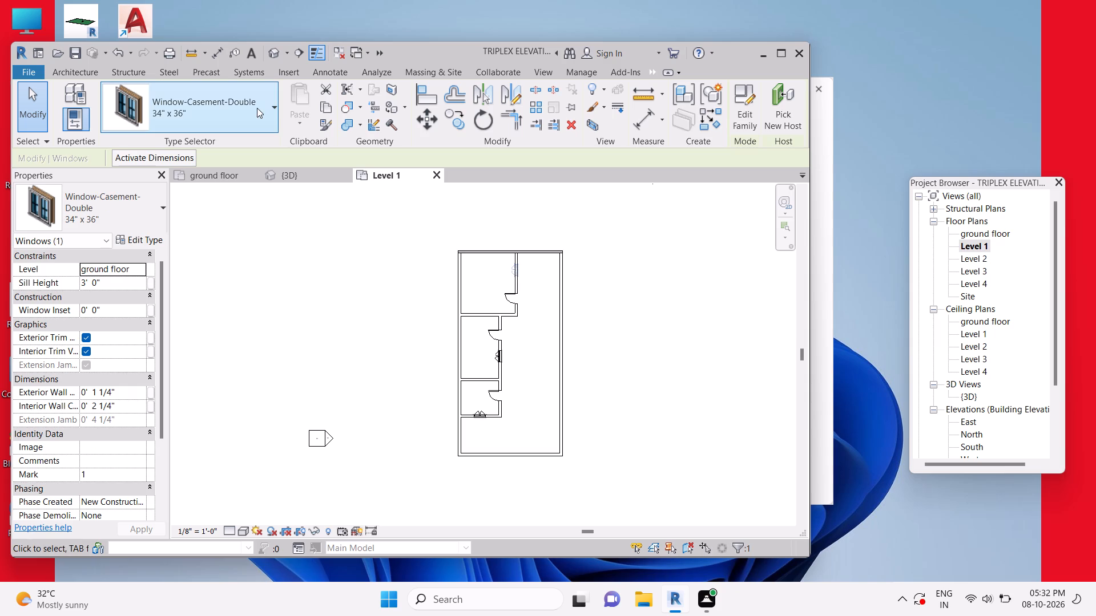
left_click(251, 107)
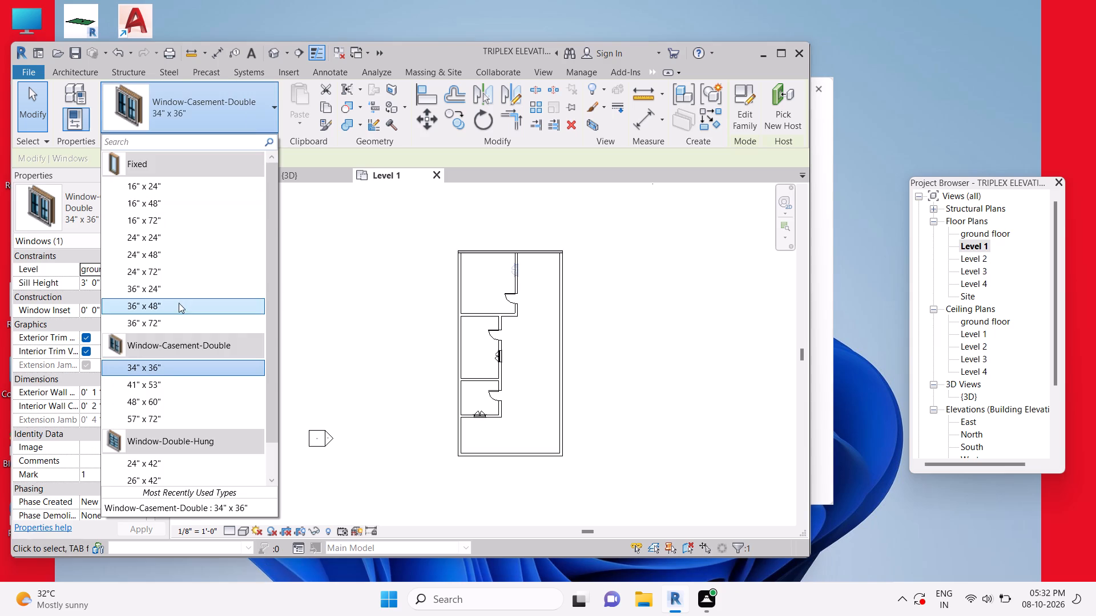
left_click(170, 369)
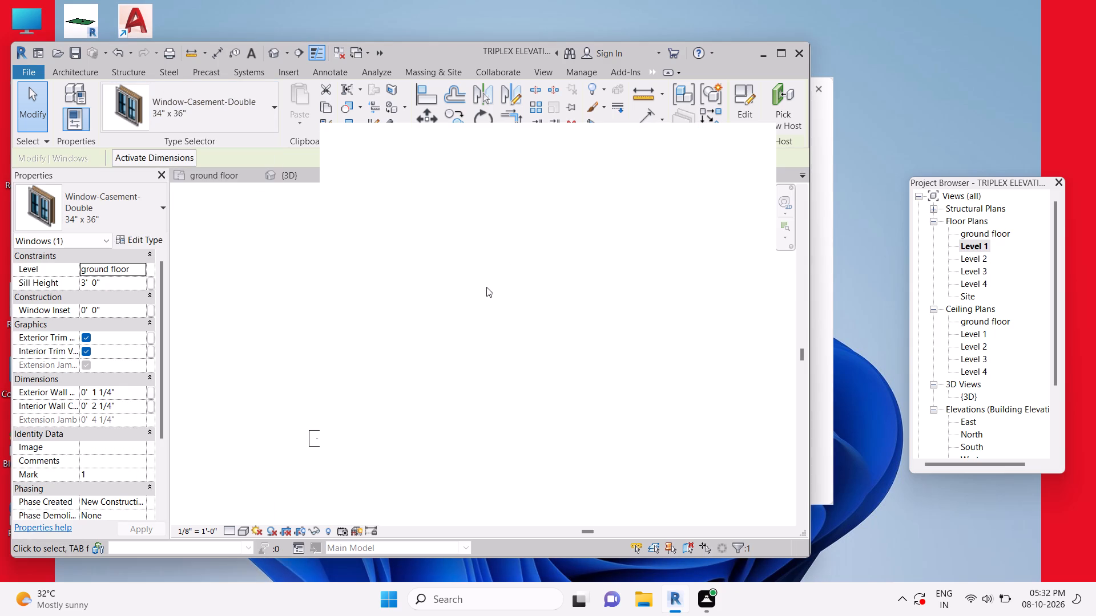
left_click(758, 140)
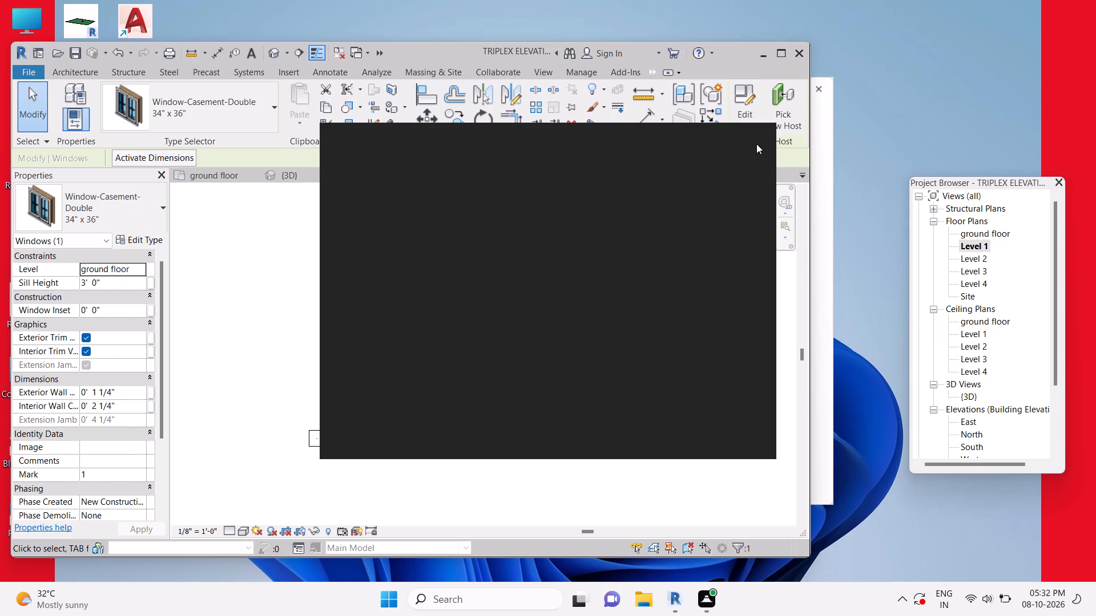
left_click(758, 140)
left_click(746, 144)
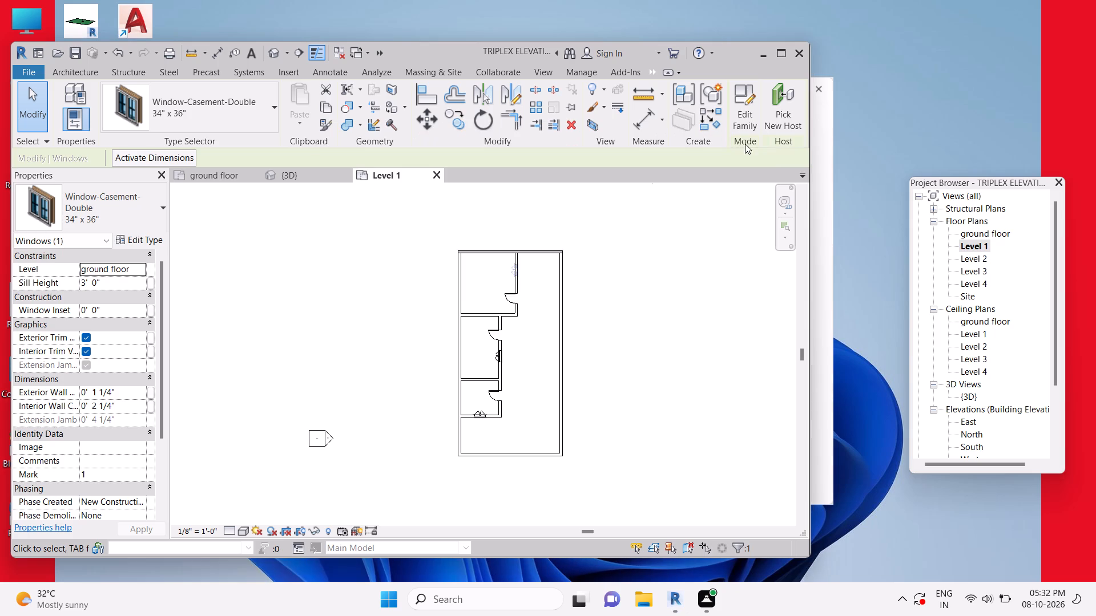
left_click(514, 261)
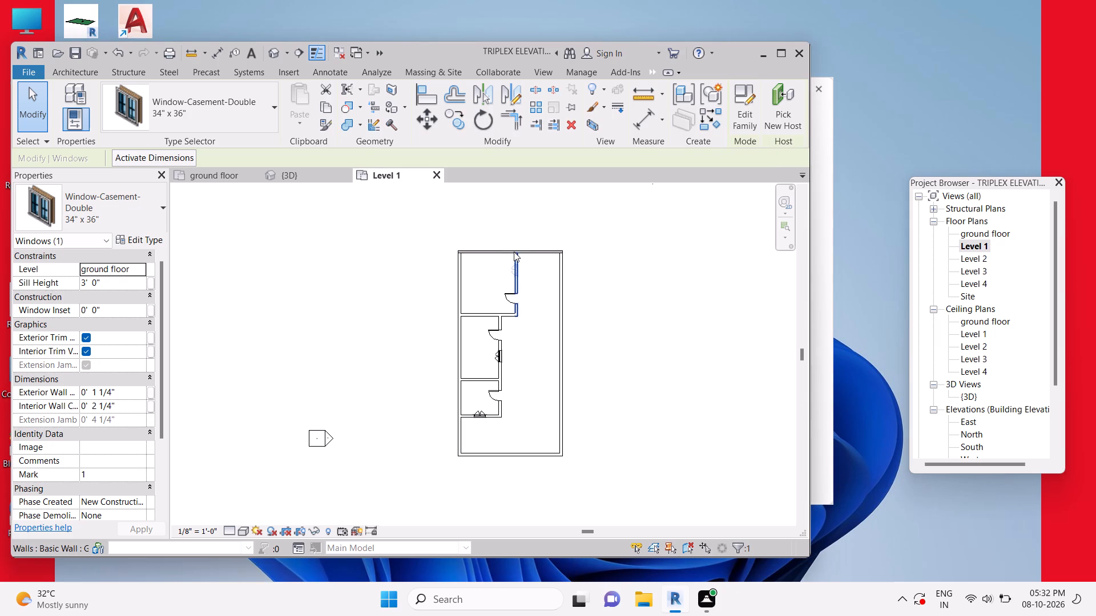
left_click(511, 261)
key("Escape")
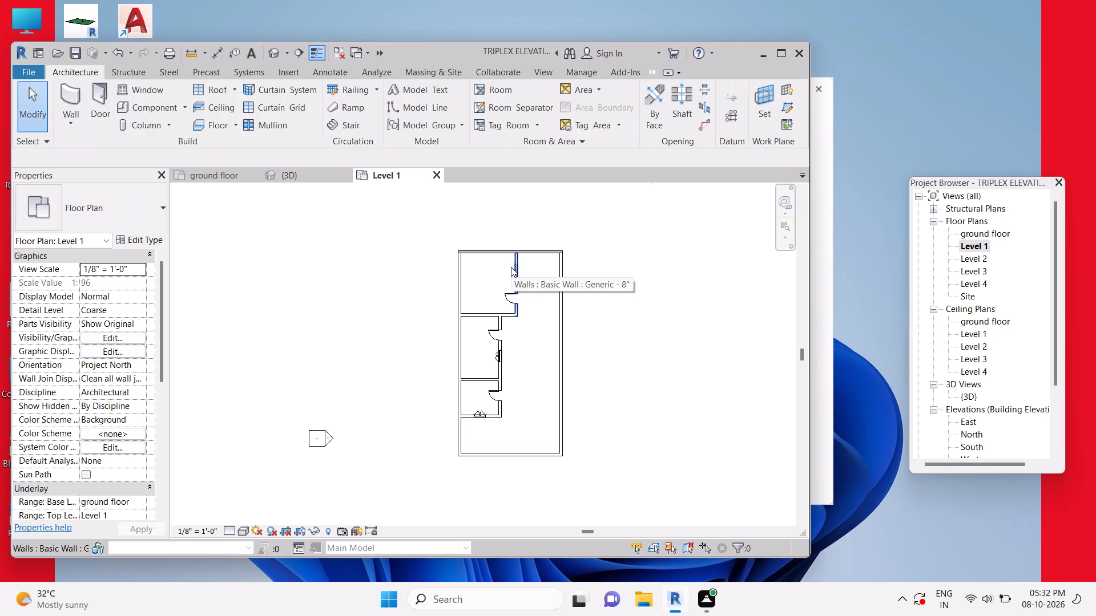
Place a Window-Casement-Double 34" x 36" in the north room's east partition, about 4'-6" from the north wall and 7'-0" from the door.
left_click(144, 91)
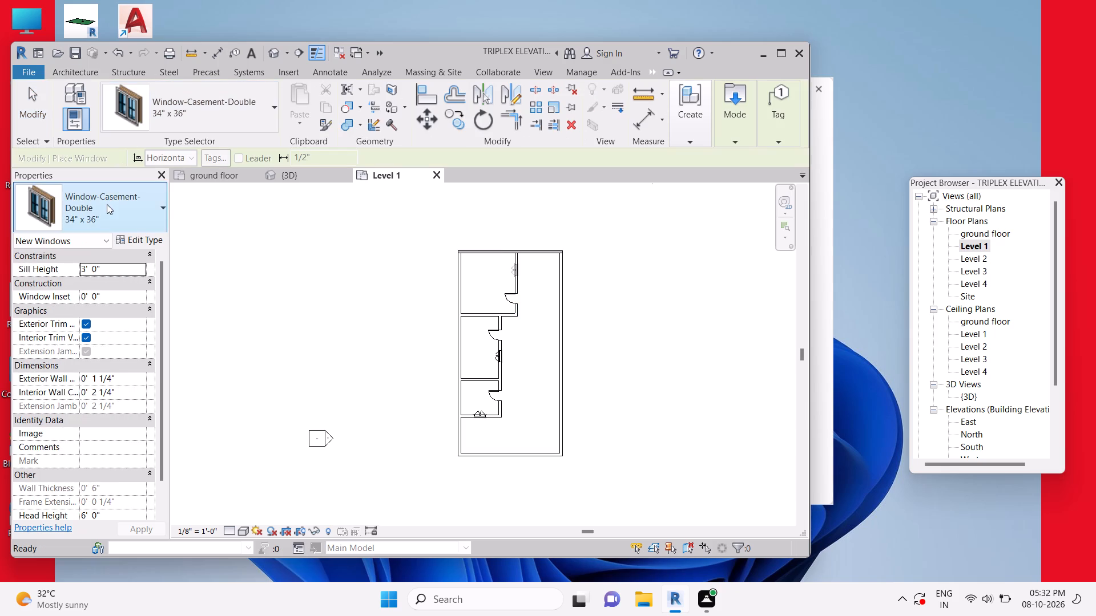
left_click(107, 204)
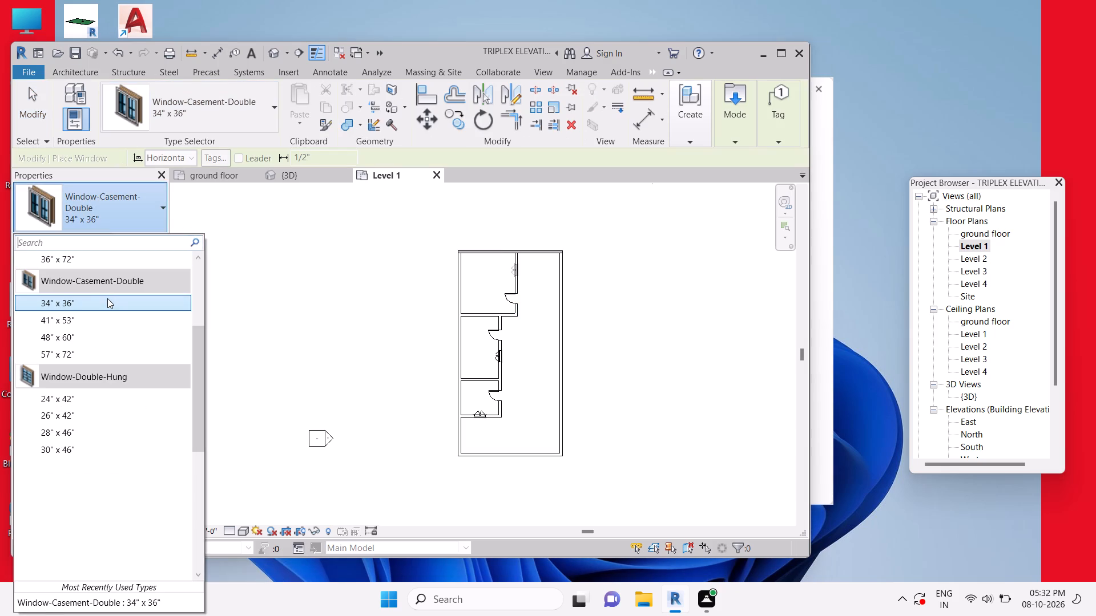
left_click(107, 298)
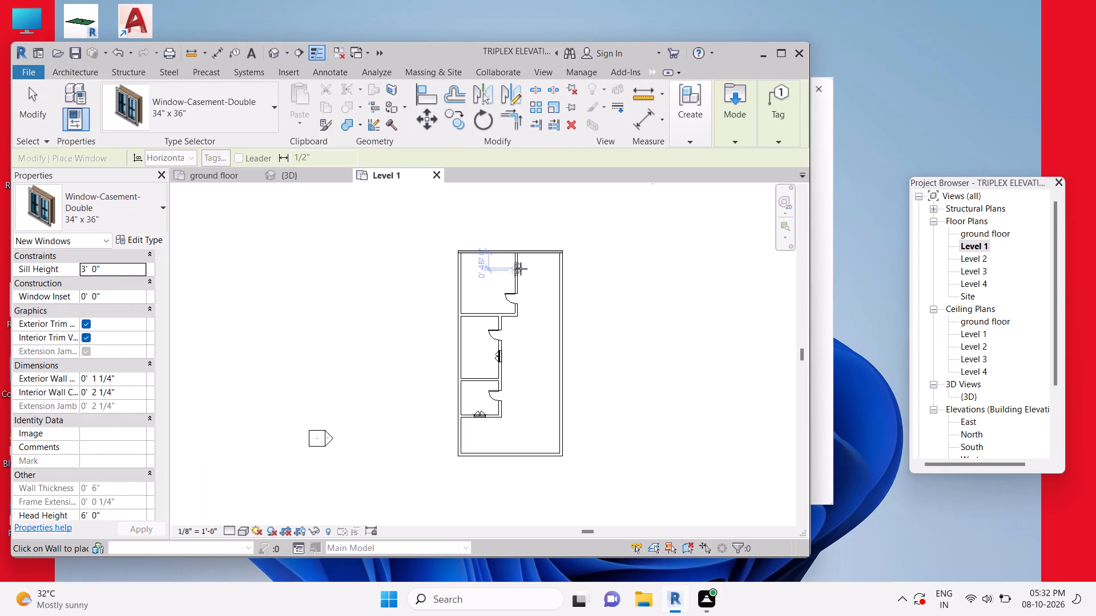
left_click(514, 270)
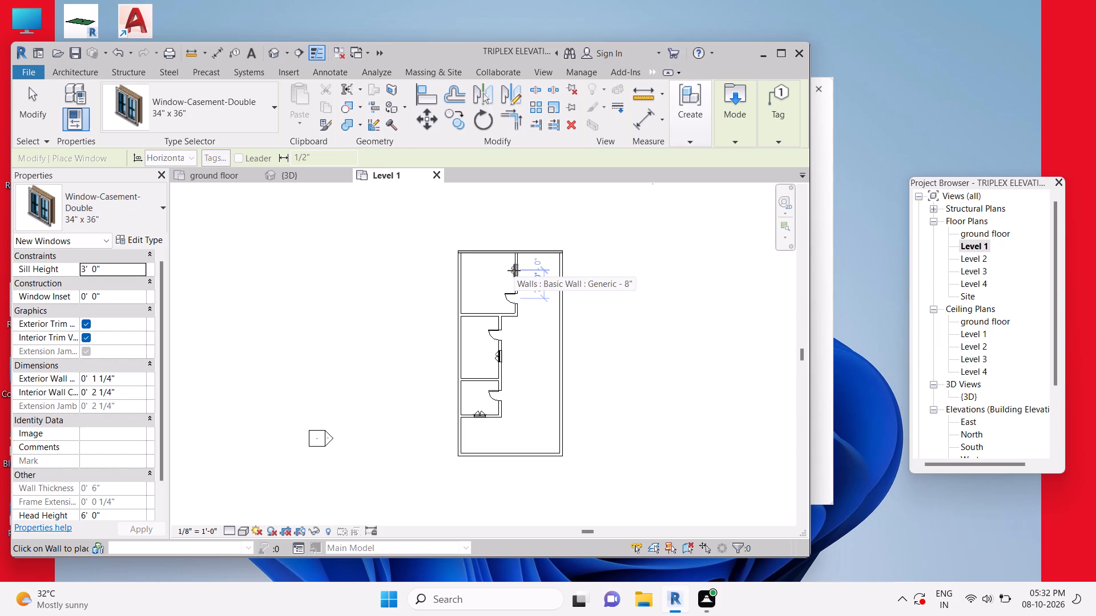
left_click(514, 270)
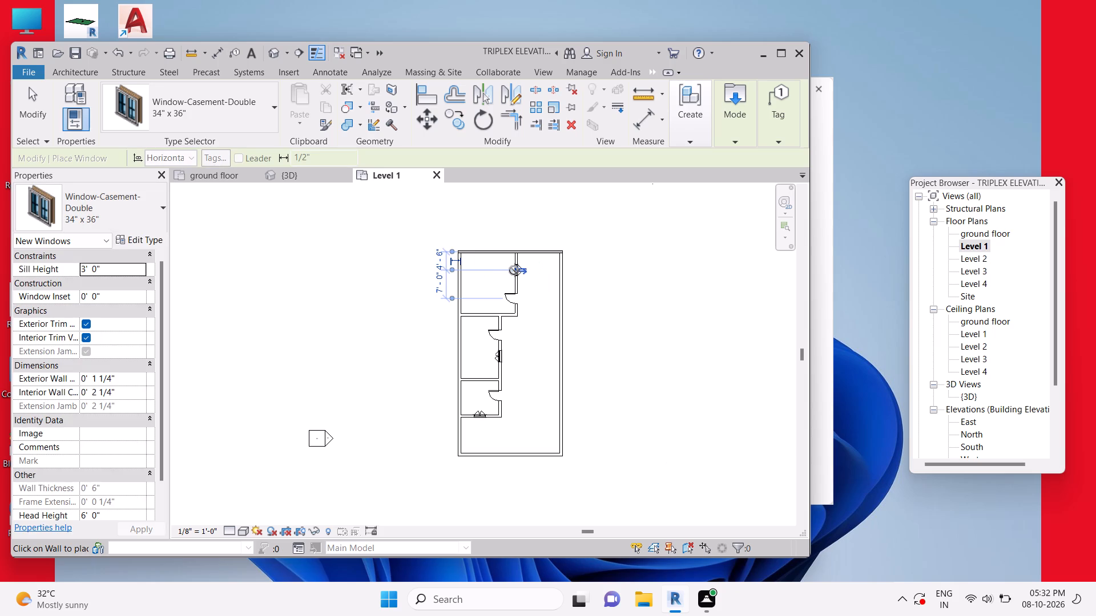
left_click(514, 270)
key("Escape")
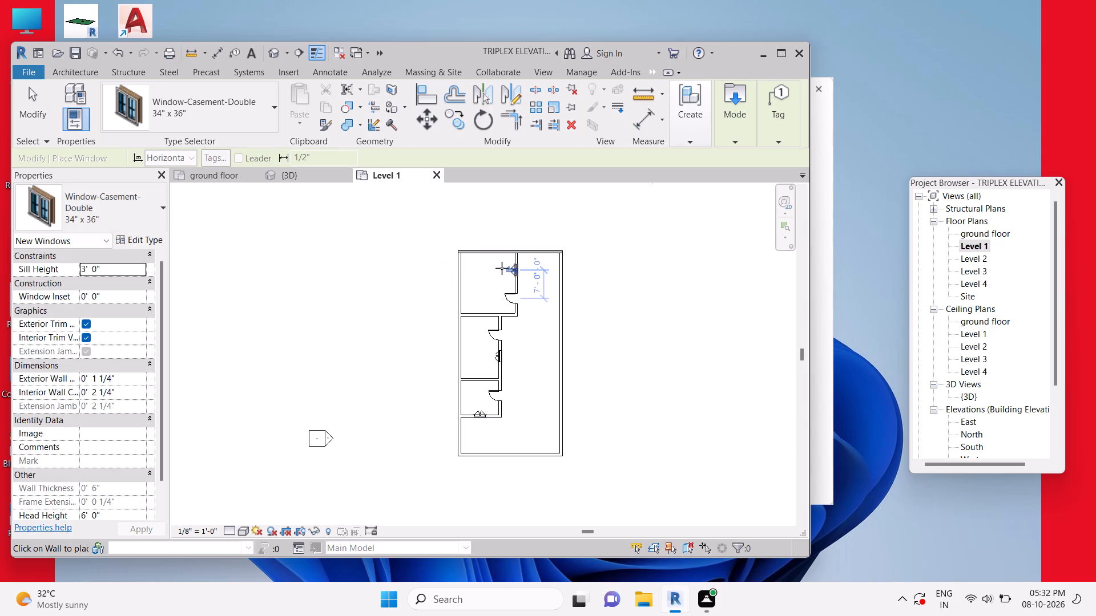
End window placement in the 3D view and inspect the north room's new window alongside the other Level 1 doors and windows.
left_click(309, 179)
scroll(413, 424, "up", 1)
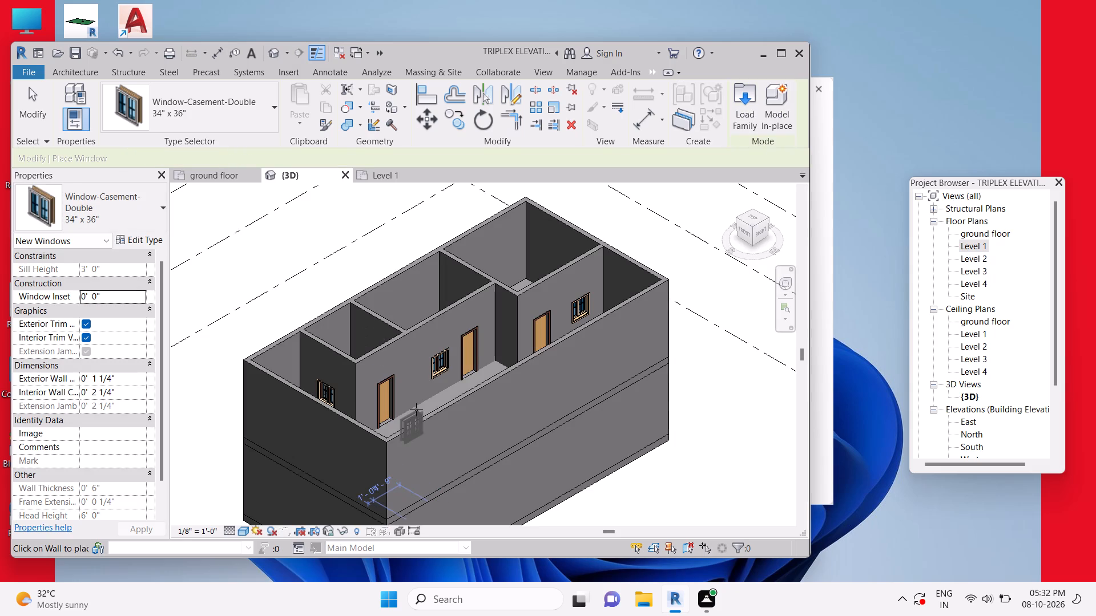
scroll(417, 405, "down", 2)
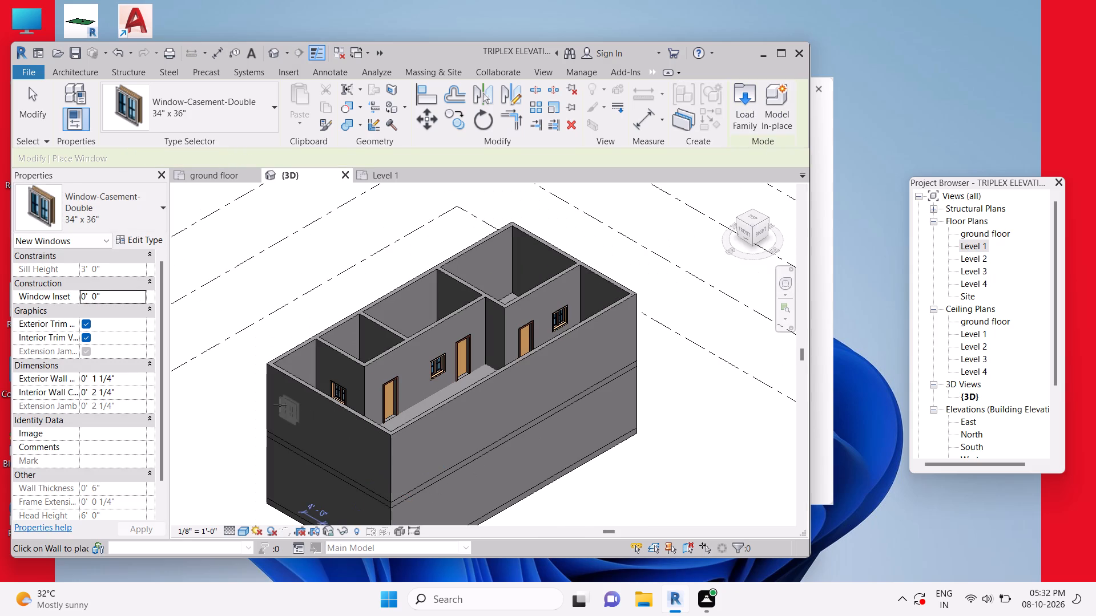
key("Escape")
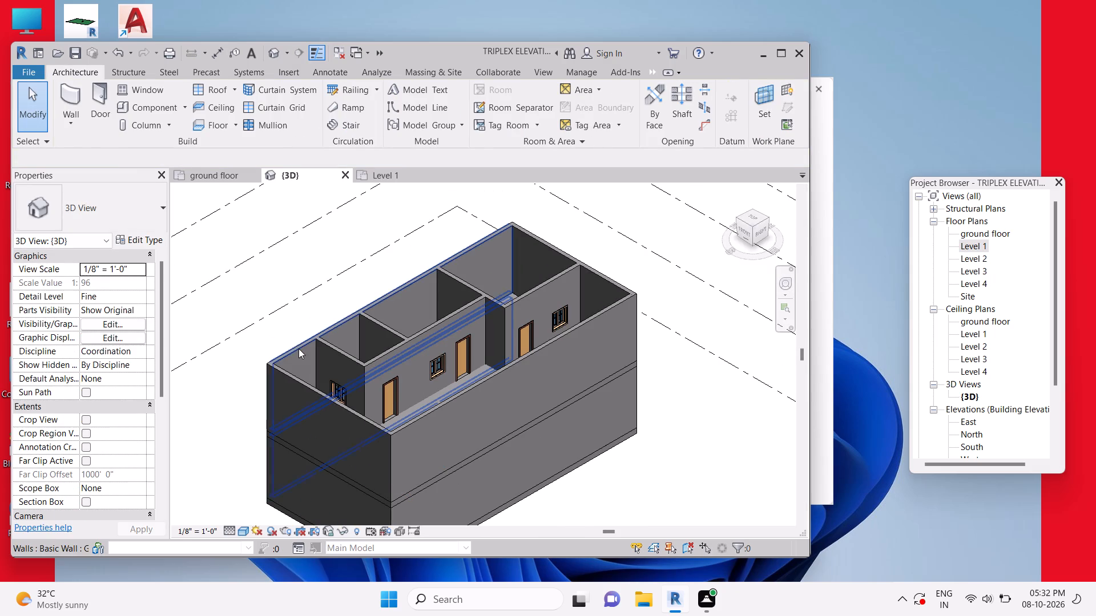
scroll(299, 348, "down", 1)
scroll(299, 348, "up", 3)
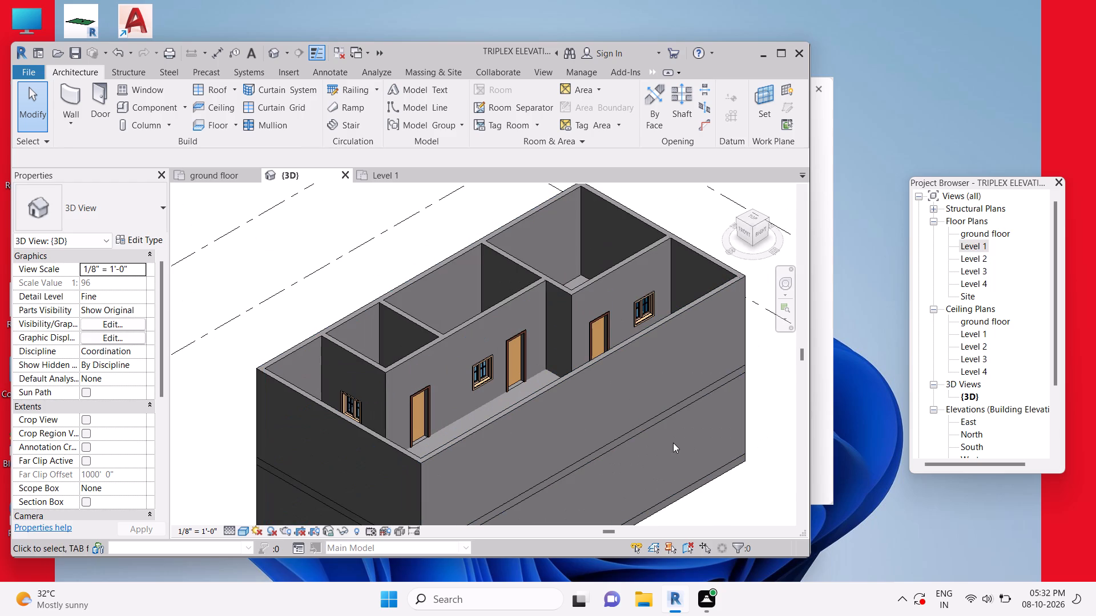
middle_click_drag(756, 370, 756, 370)
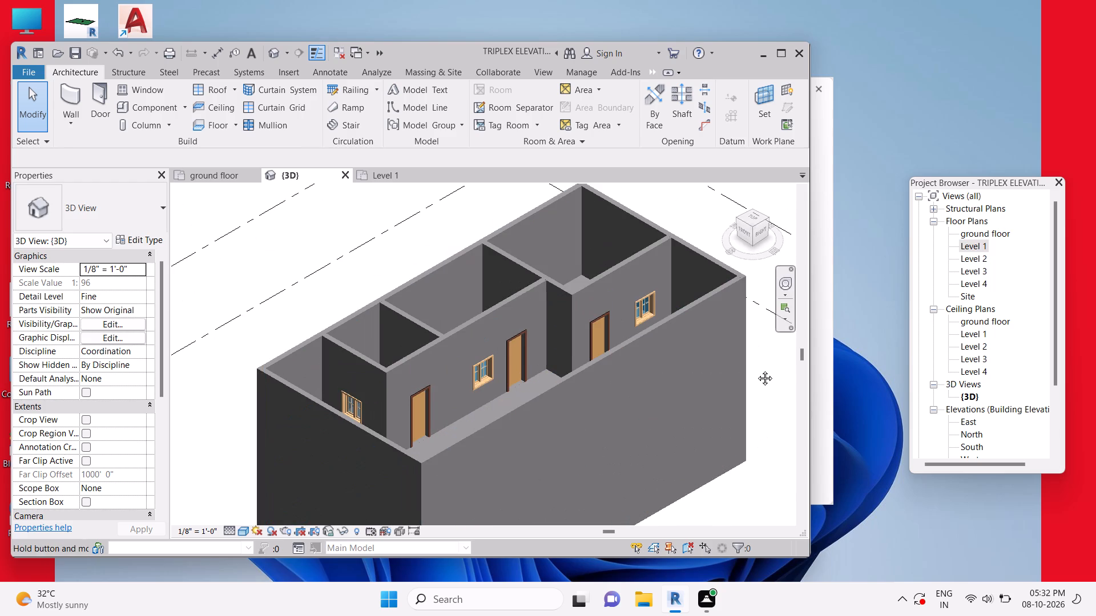
middle_click_drag(756, 370, 747, 350)
middle_click(747, 350)
scroll(688, 372, "down", 1)
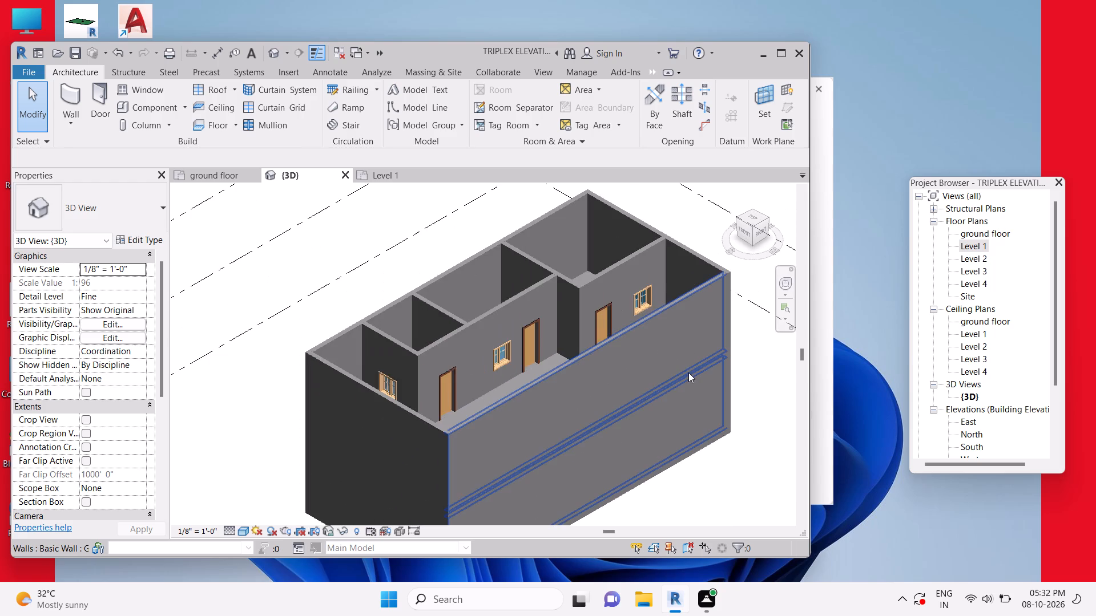
scroll(688, 372, "down", 1)
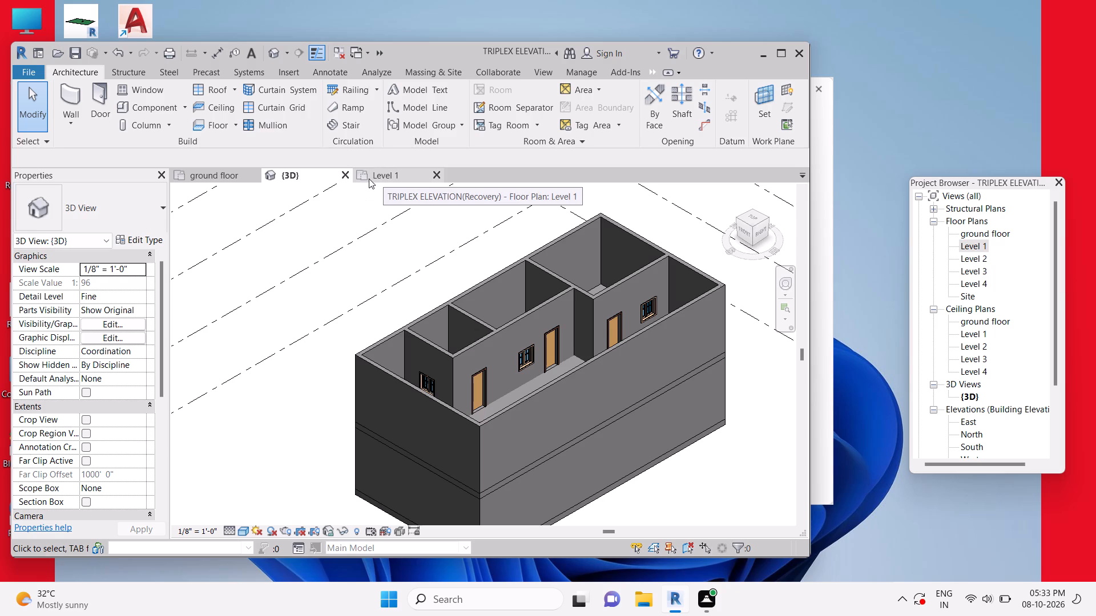
scroll(365, 176, "up", 2)
scroll(368, 175, "down", 3)
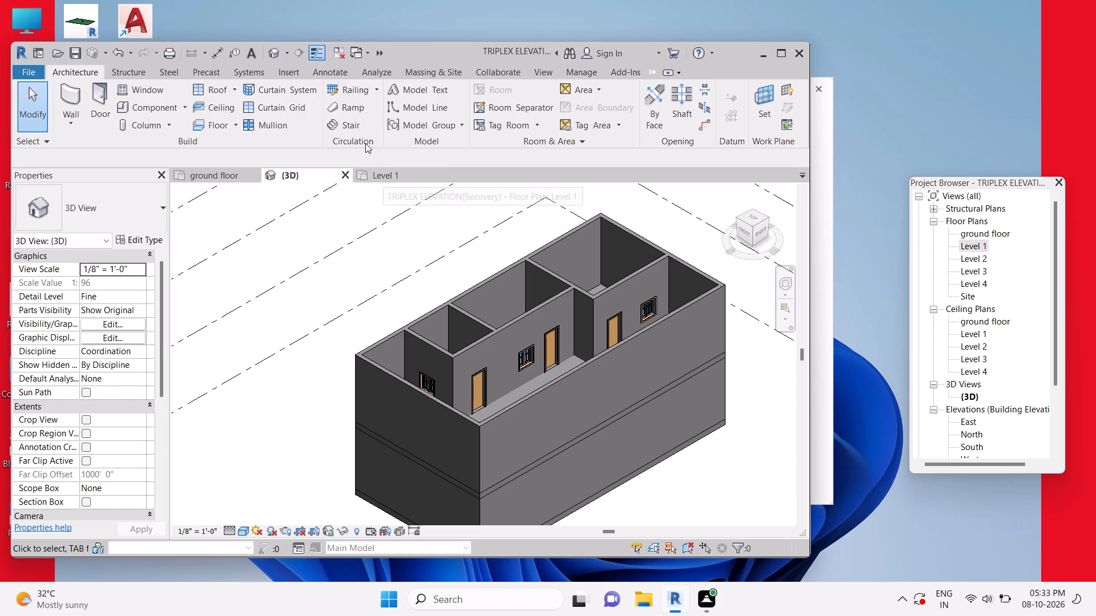
scroll(442, 423, "down", 2)
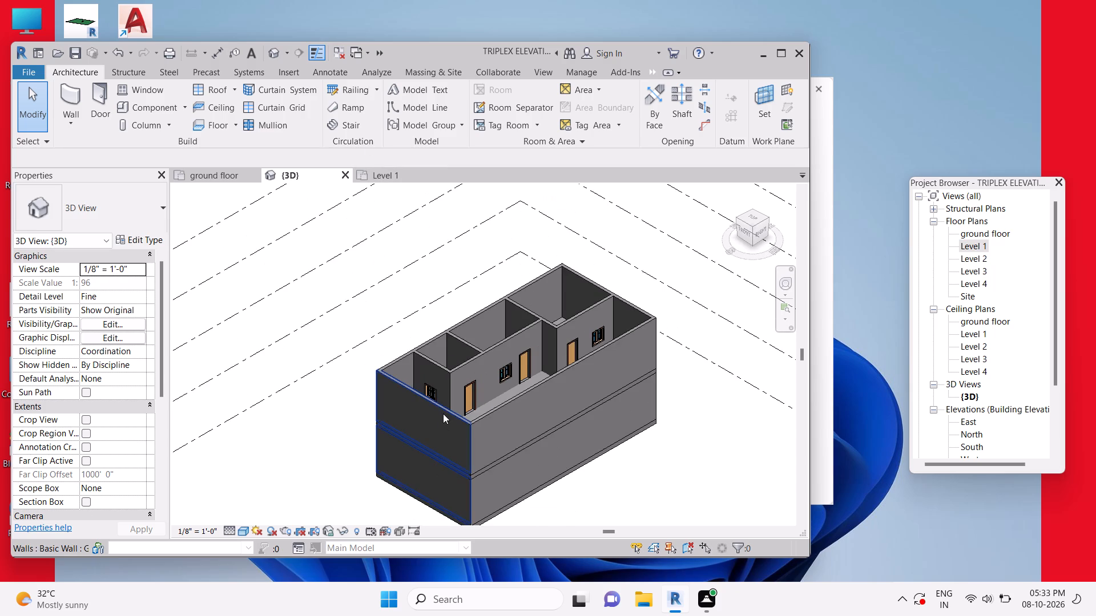
scroll(442, 412, "up", 4)
scroll(437, 425, "down", 2)
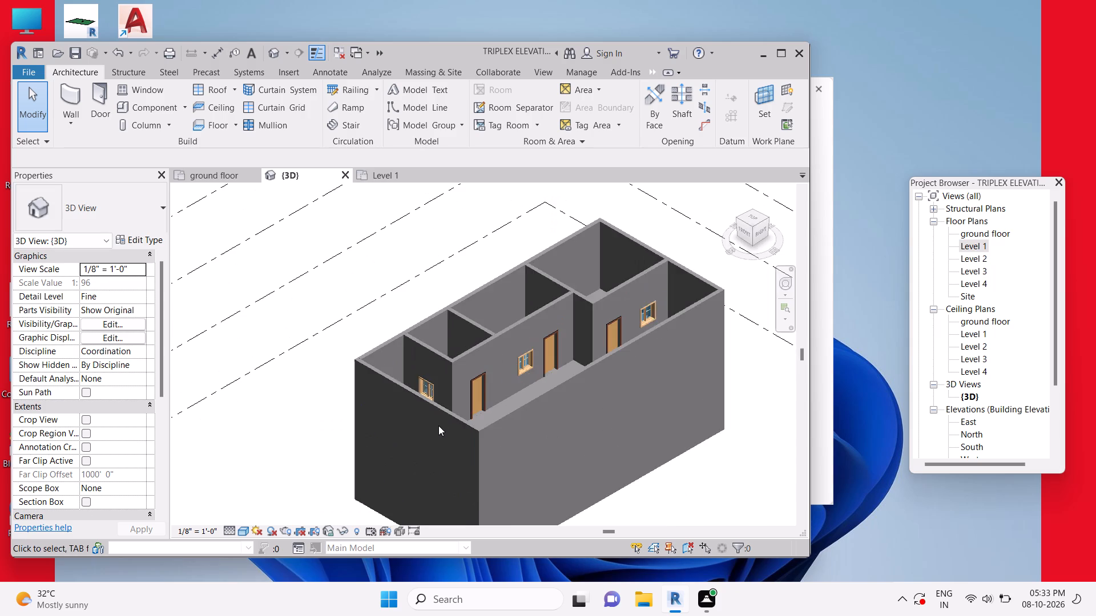
scroll(438, 425, "down", 1)
scroll(440, 425, "up", 3)
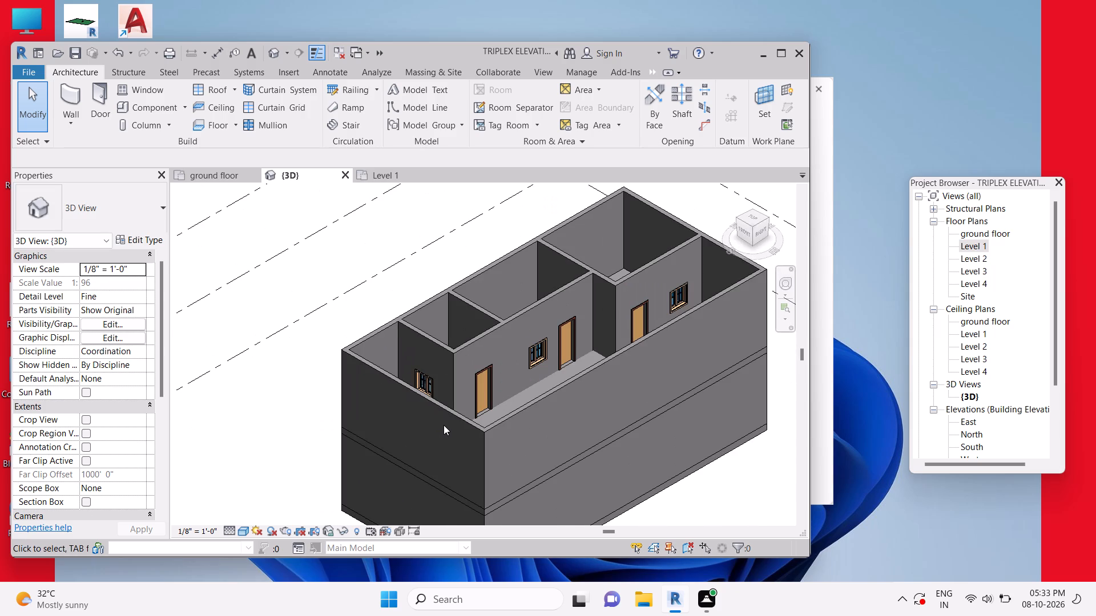
Examine the Level 1 doors, casement windows and partitions along the corridor in the 3D view, dismissing the Autodesk notification card.
scroll(444, 425, "up", 3)
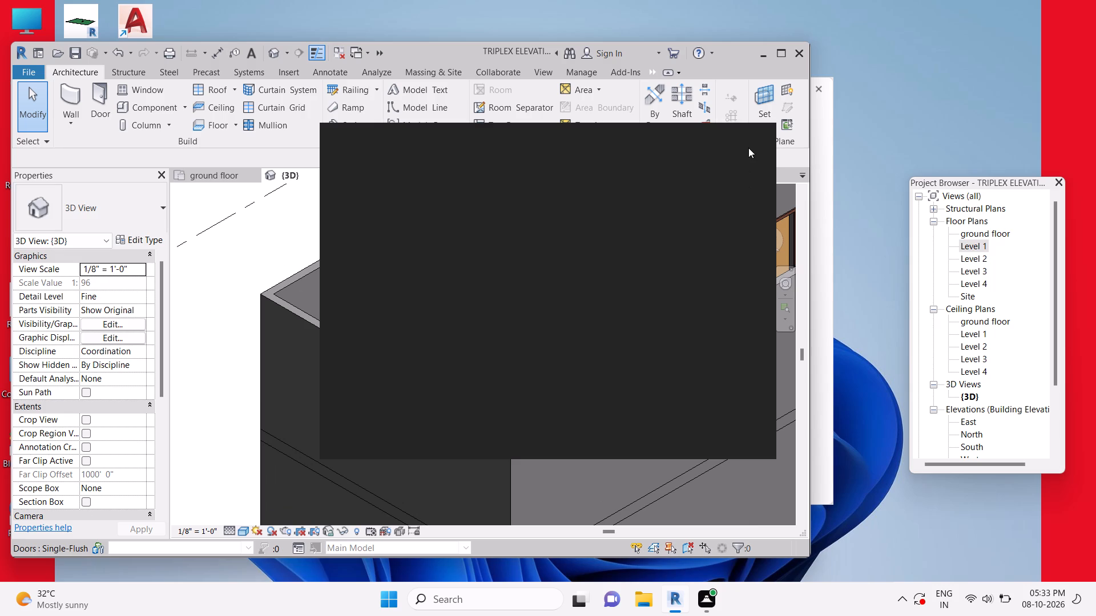
left_click(748, 148)
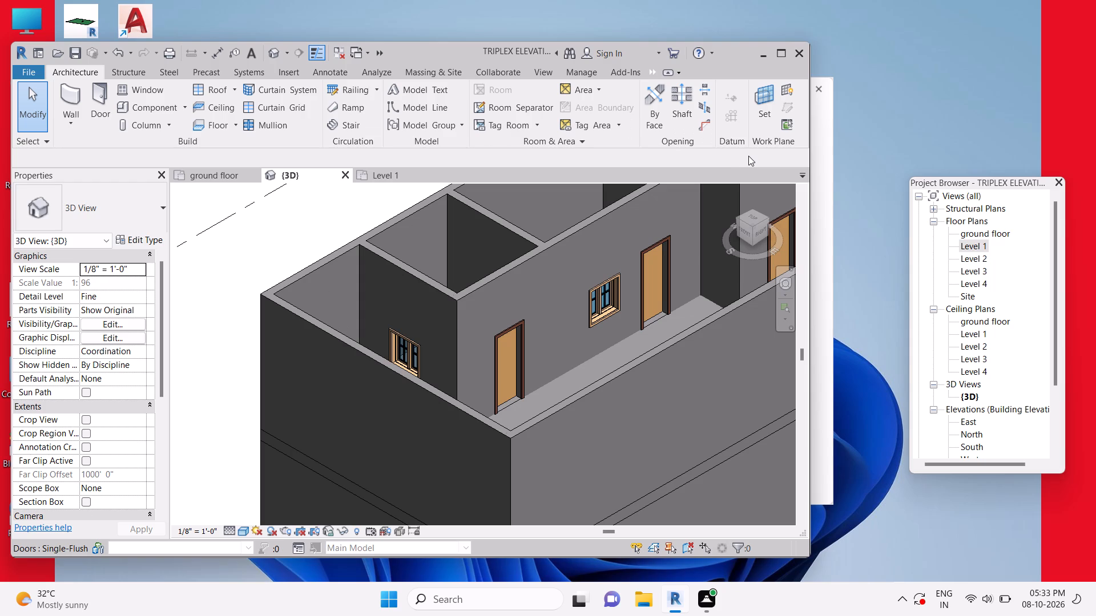
scroll(575, 275, "down", 2)
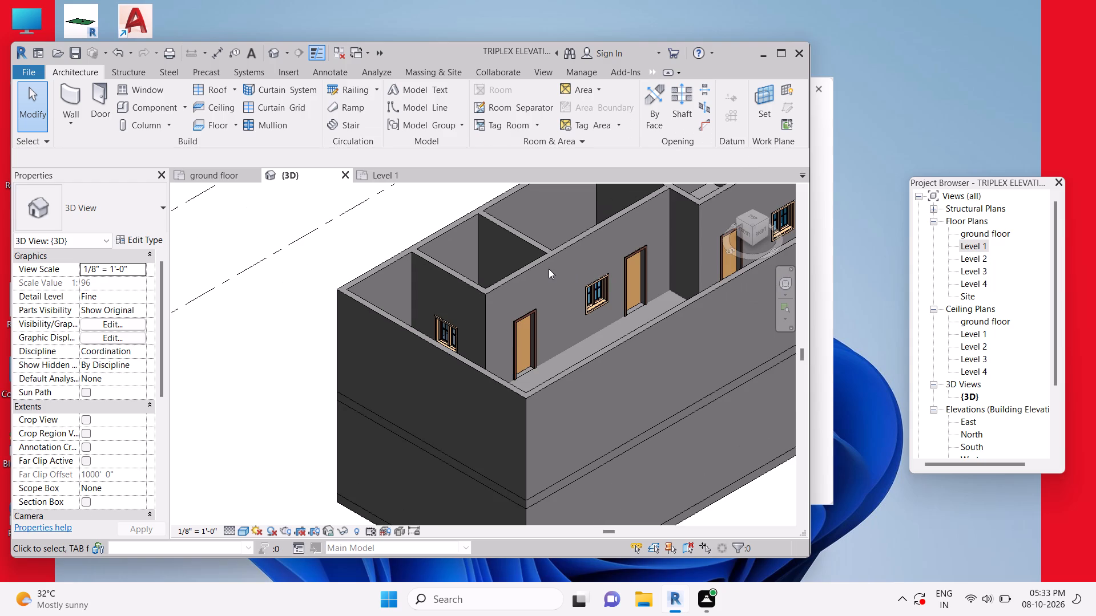
middle_click_drag(543, 274, 481, 289)
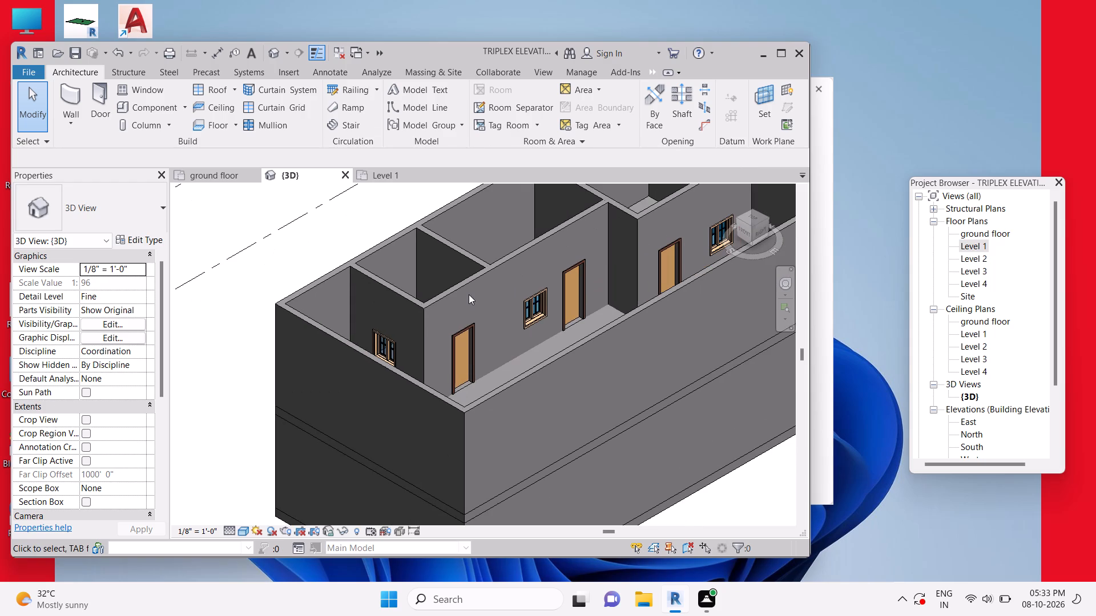
scroll(477, 293, "down", 2)
middle_click_drag(534, 274, 477, 288)
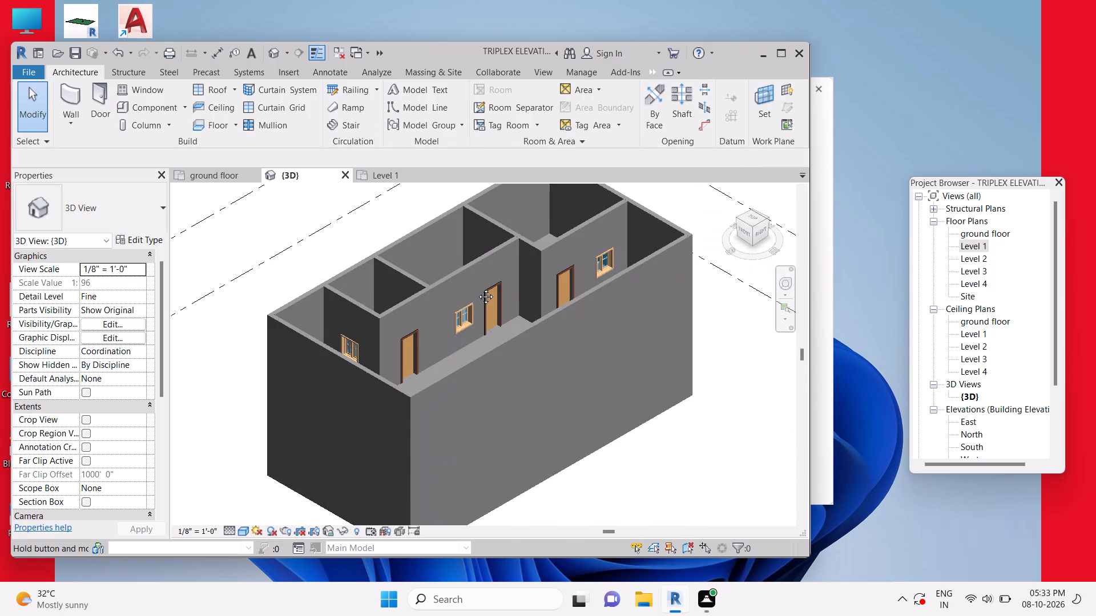
middle_click_drag(477, 288, 467, 299)
scroll(467, 299, "up", 4)
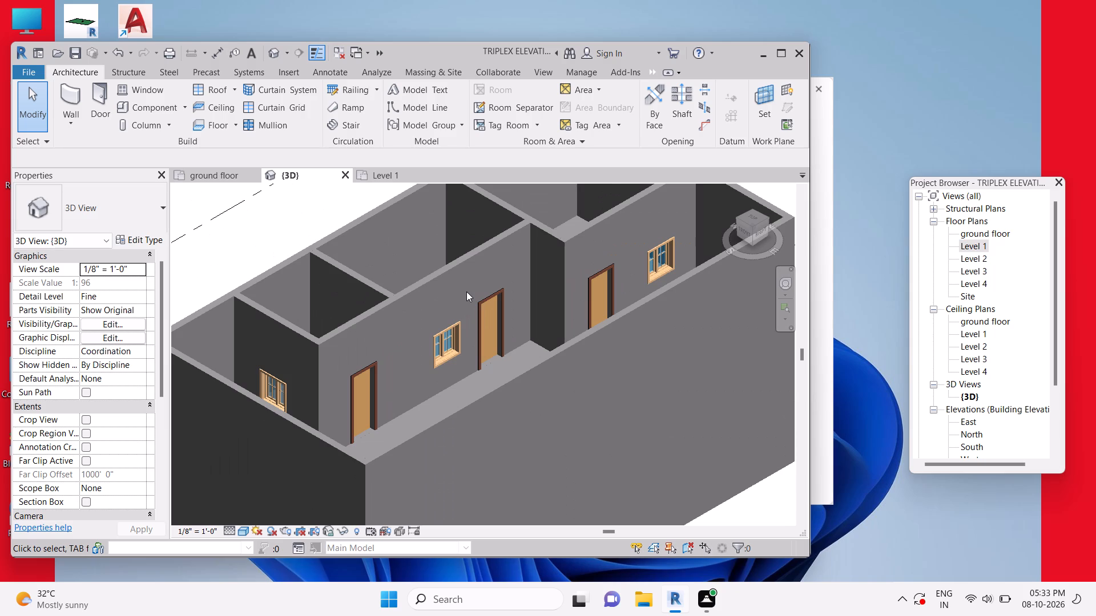
scroll(466, 291, "up", 2)
scroll(466, 291, "down", 3)
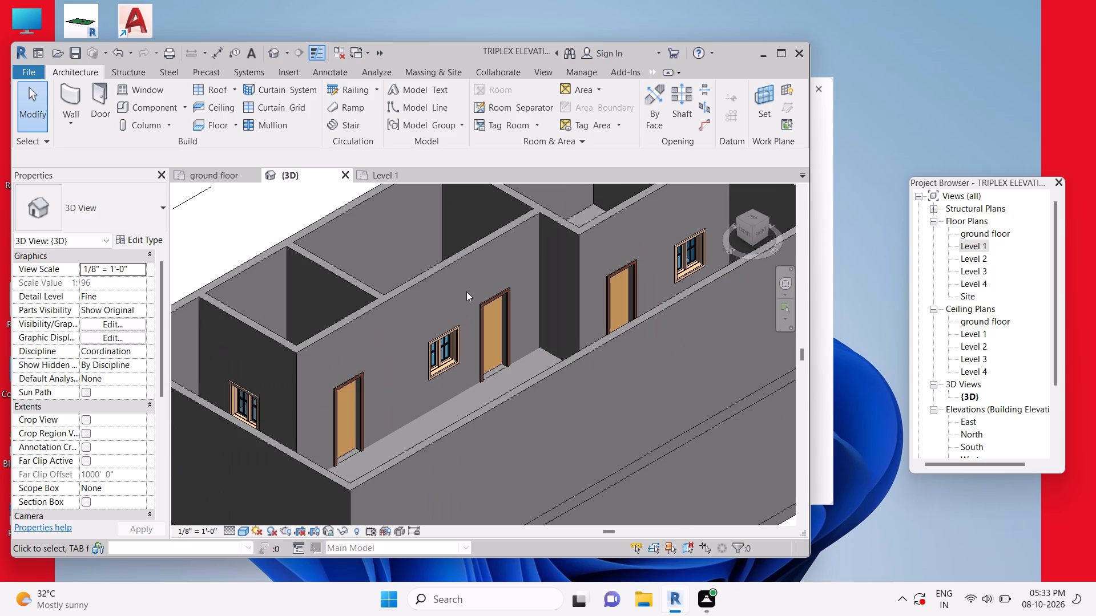
scroll(466, 291, "down", 2)
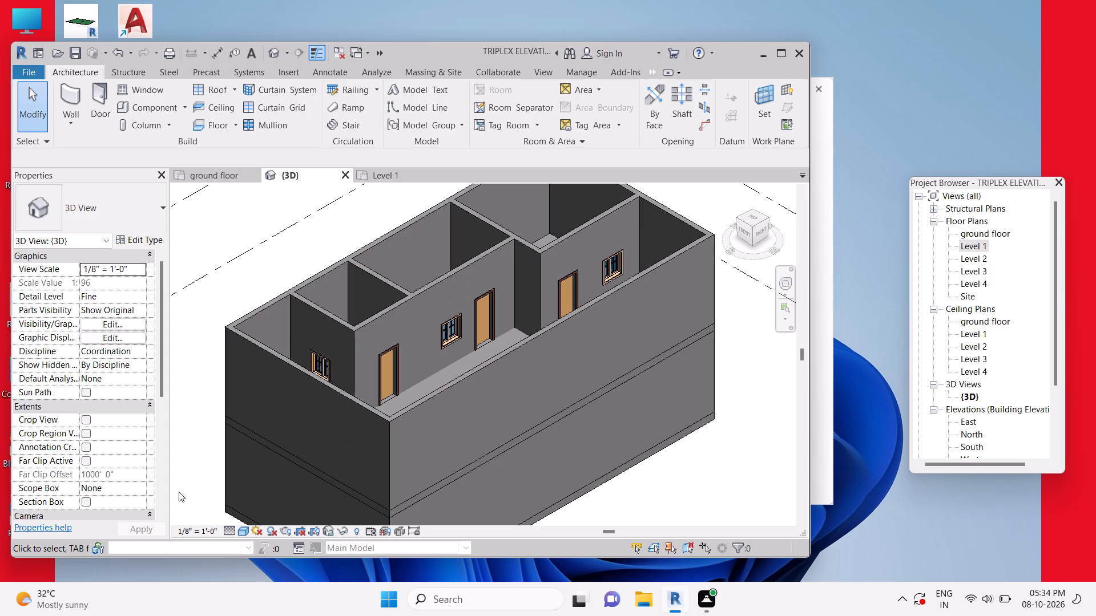
Review the whole two-storey building massing in the 3D view and dismiss the Autodesk notification card.
scroll(320, 348, "down", 2)
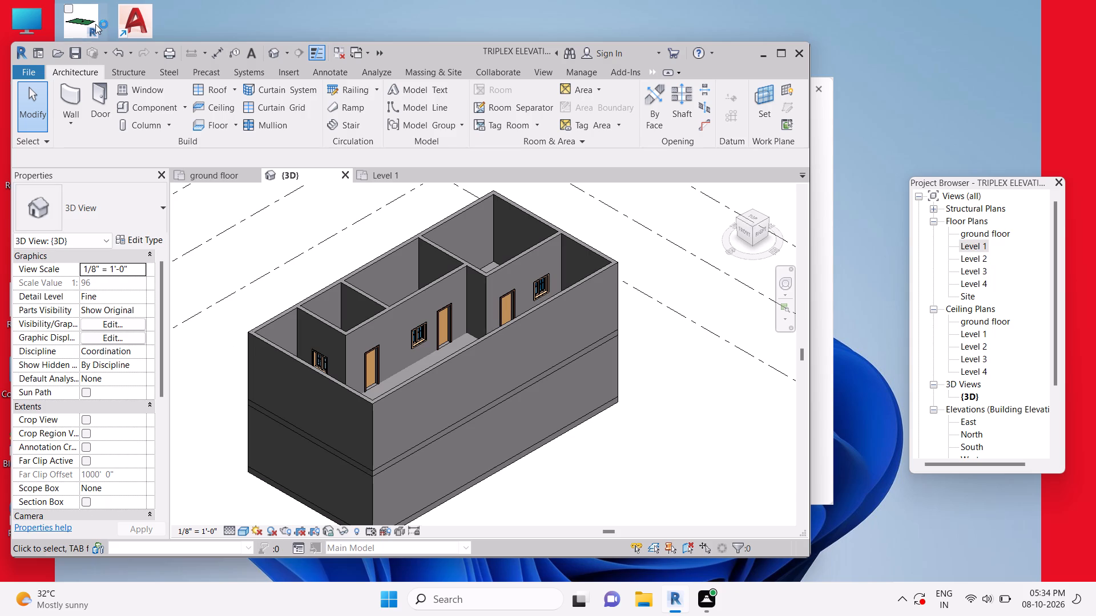
scroll(96, 24, "down", 2)
scroll(573, 427, "down", 2)
scroll(573, 423, "up", 1)
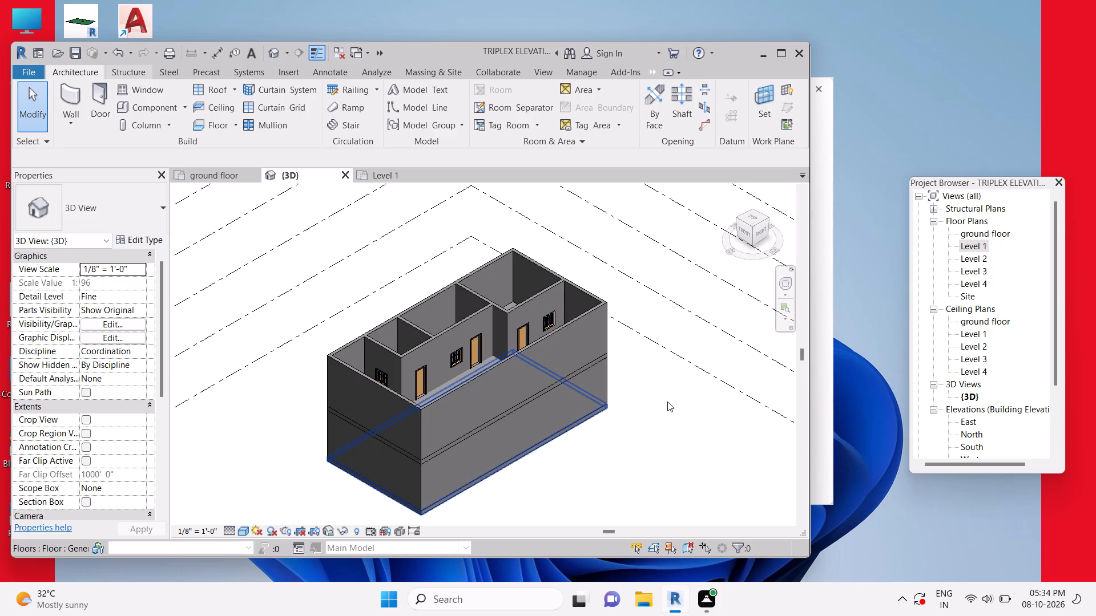
scroll(580, 388, "up", 1)
scroll(581, 380, "down", 1)
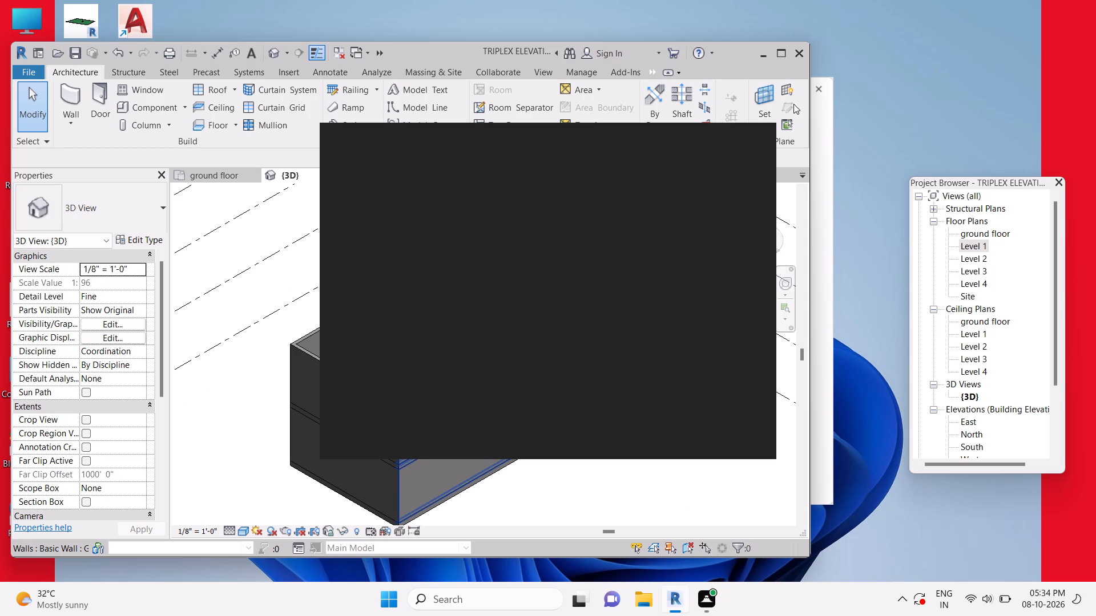
left_click(756, 144)
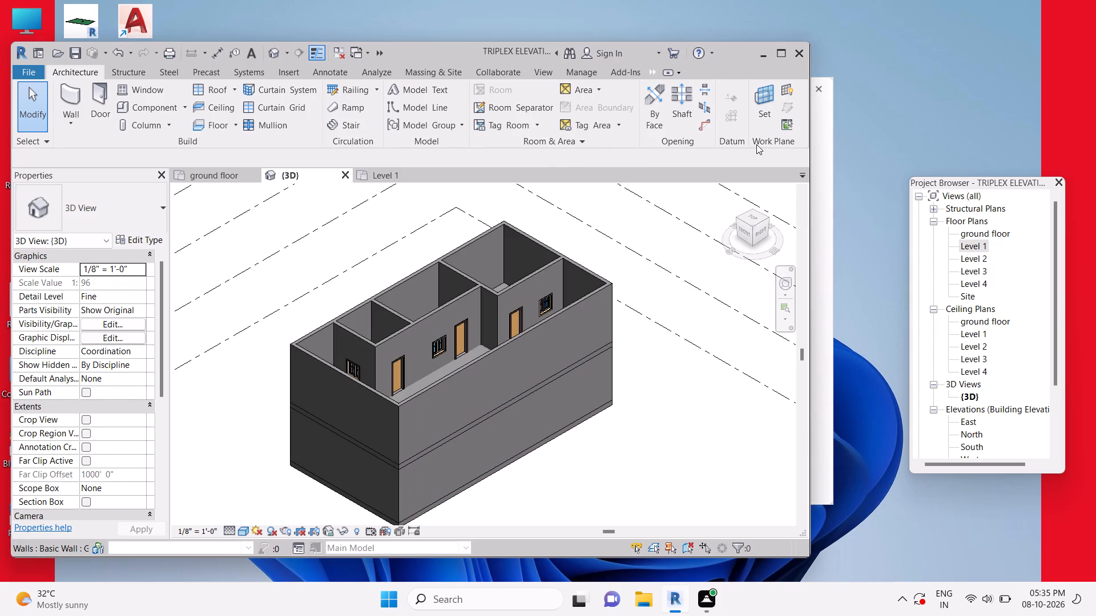
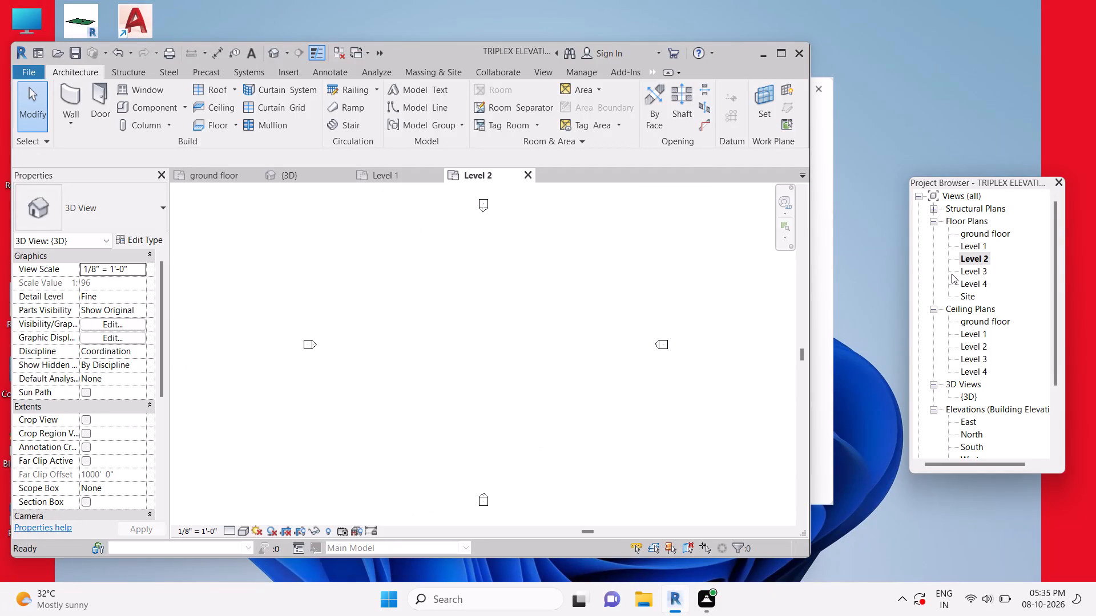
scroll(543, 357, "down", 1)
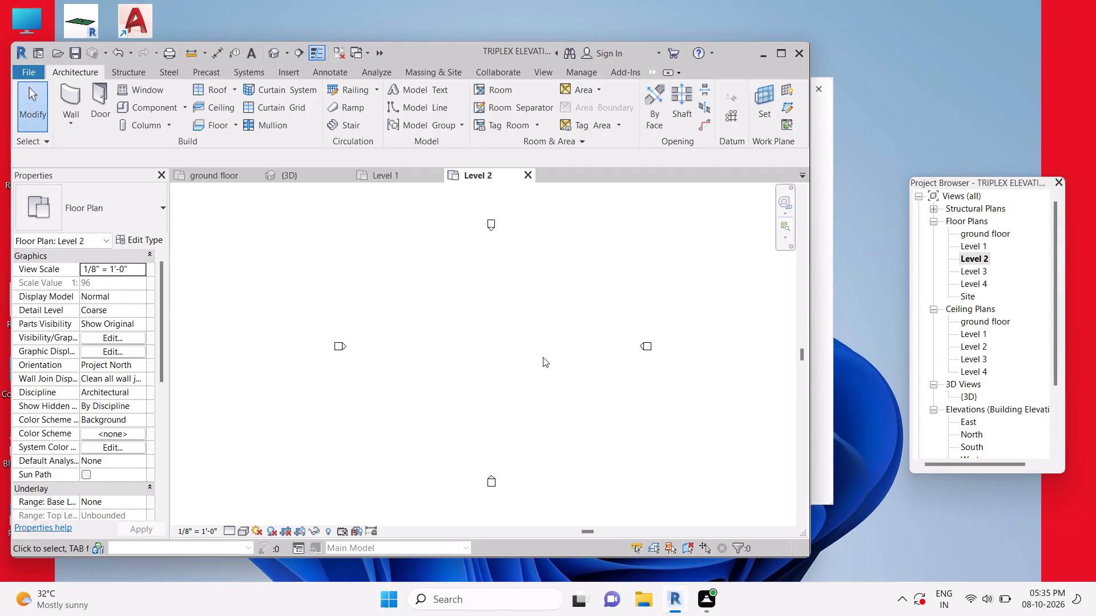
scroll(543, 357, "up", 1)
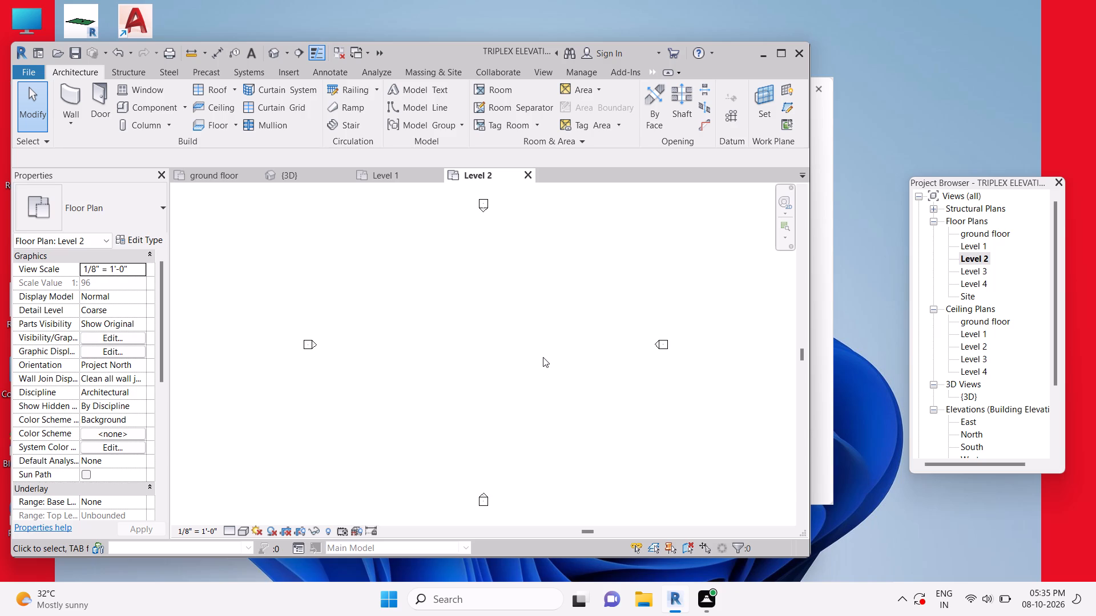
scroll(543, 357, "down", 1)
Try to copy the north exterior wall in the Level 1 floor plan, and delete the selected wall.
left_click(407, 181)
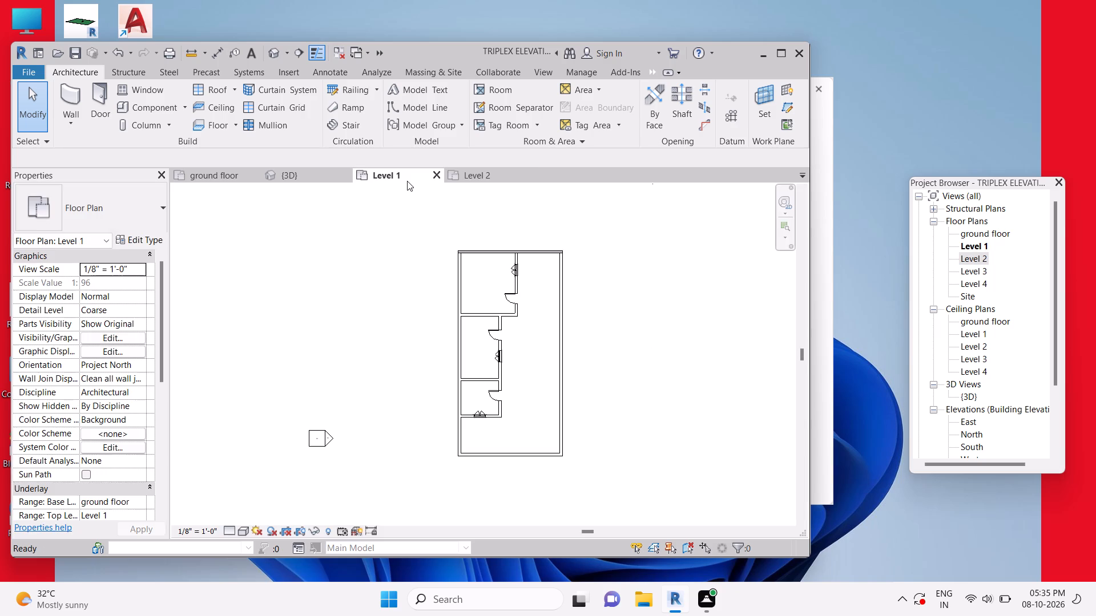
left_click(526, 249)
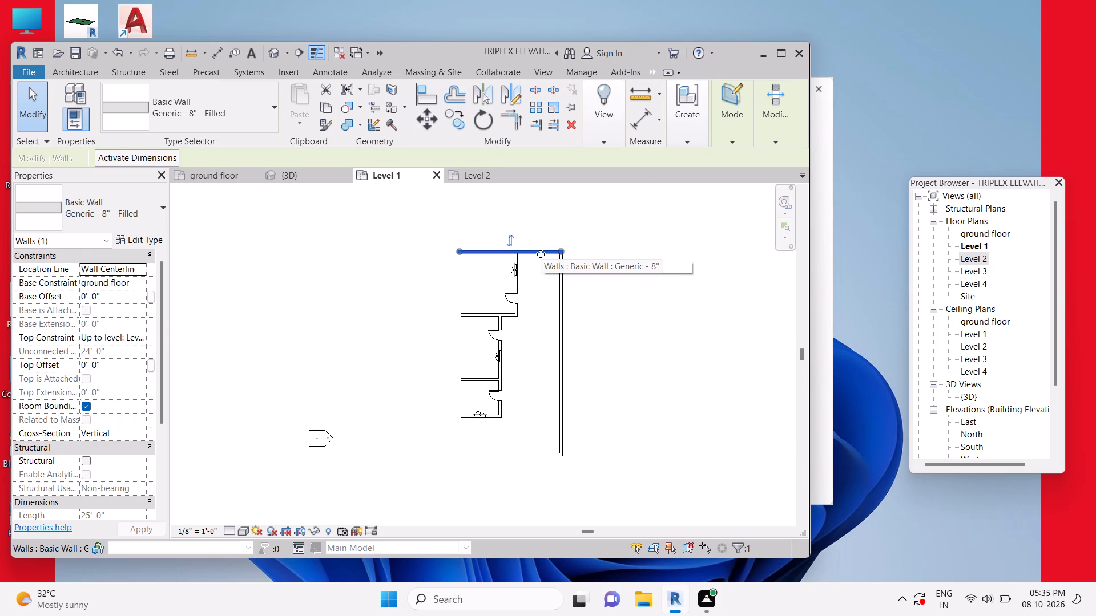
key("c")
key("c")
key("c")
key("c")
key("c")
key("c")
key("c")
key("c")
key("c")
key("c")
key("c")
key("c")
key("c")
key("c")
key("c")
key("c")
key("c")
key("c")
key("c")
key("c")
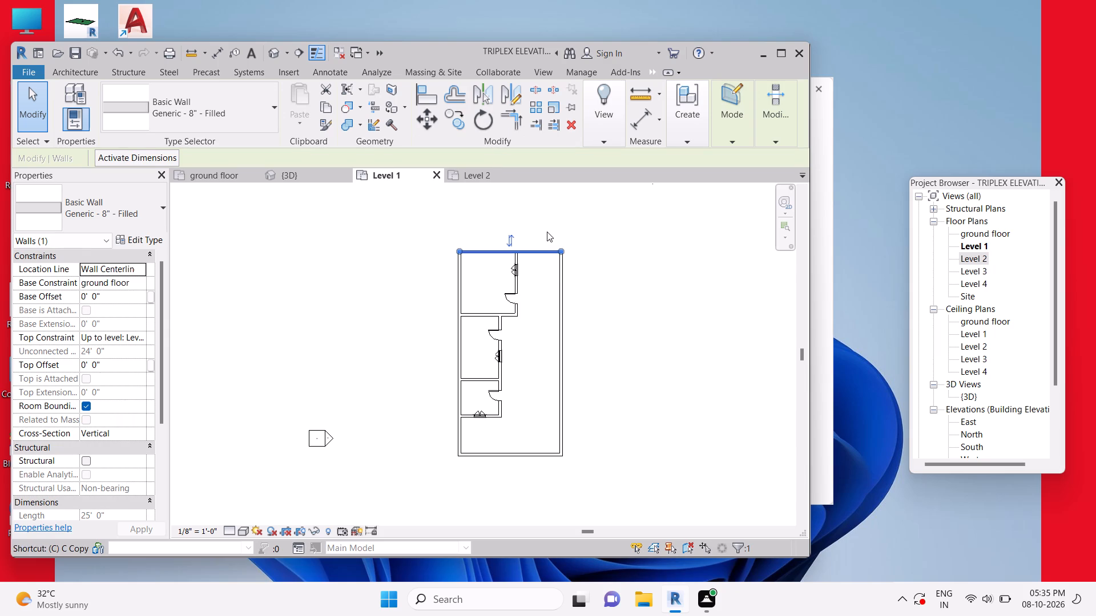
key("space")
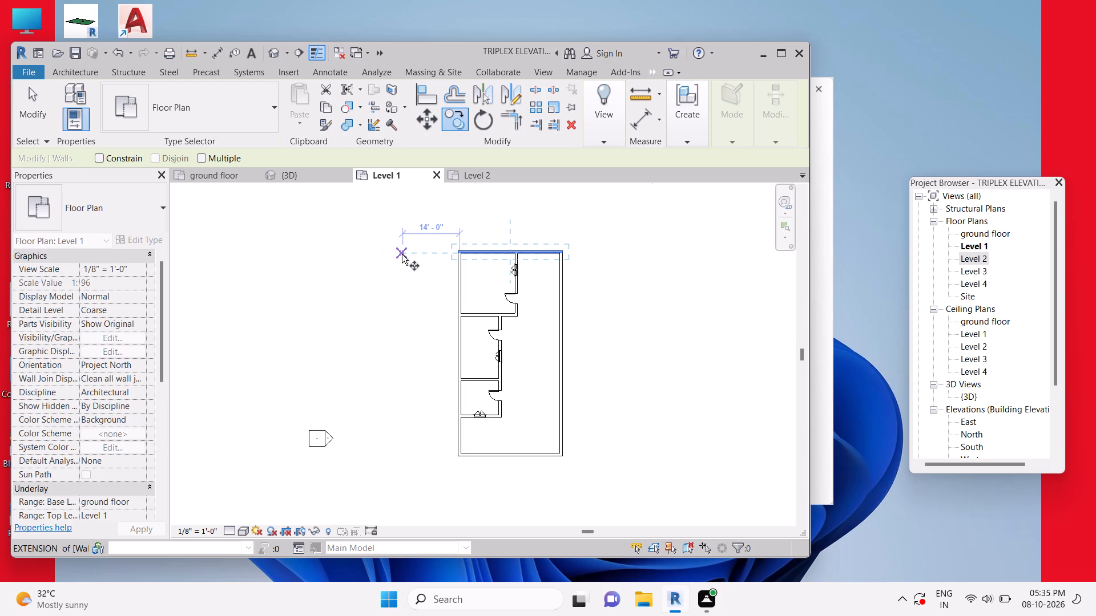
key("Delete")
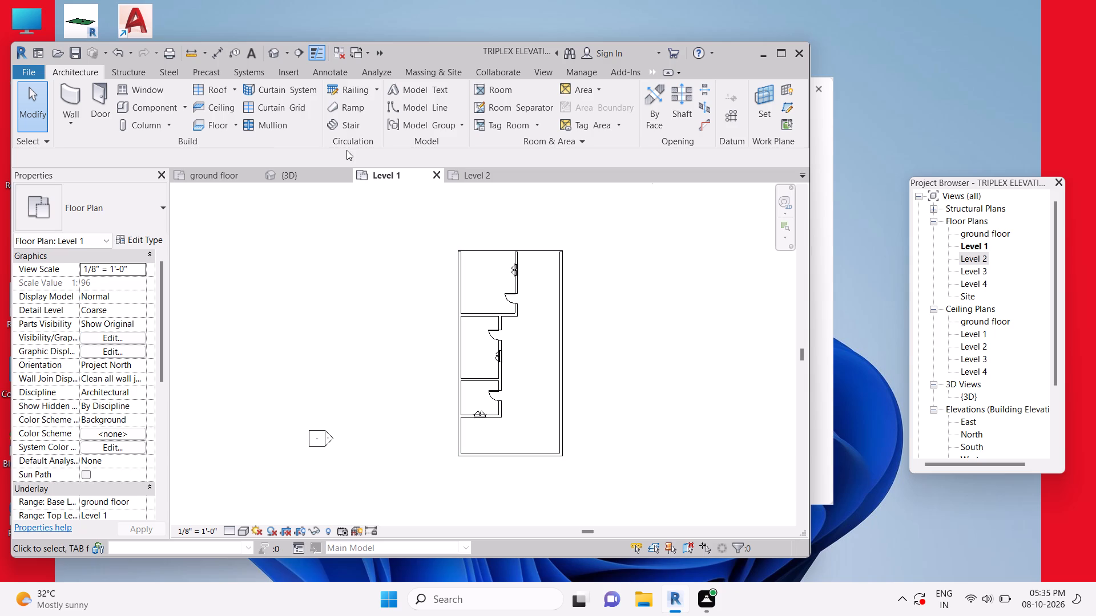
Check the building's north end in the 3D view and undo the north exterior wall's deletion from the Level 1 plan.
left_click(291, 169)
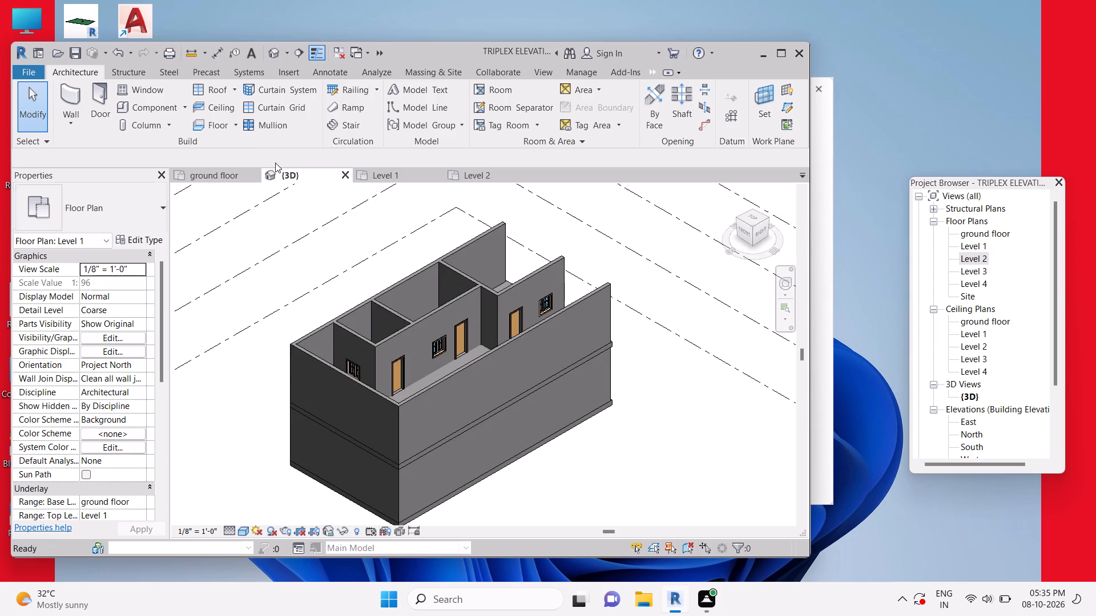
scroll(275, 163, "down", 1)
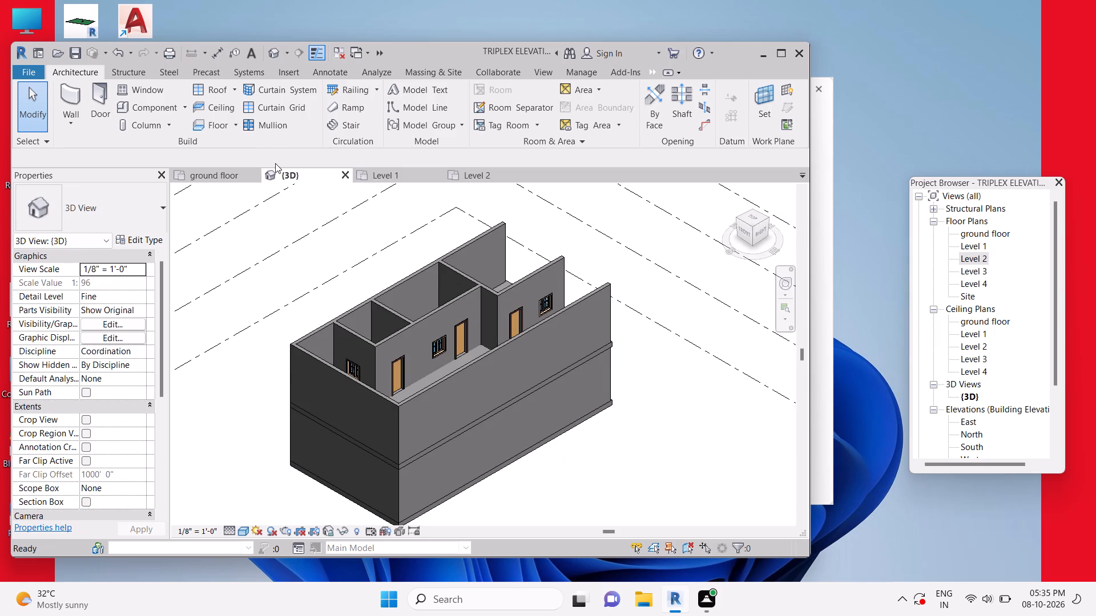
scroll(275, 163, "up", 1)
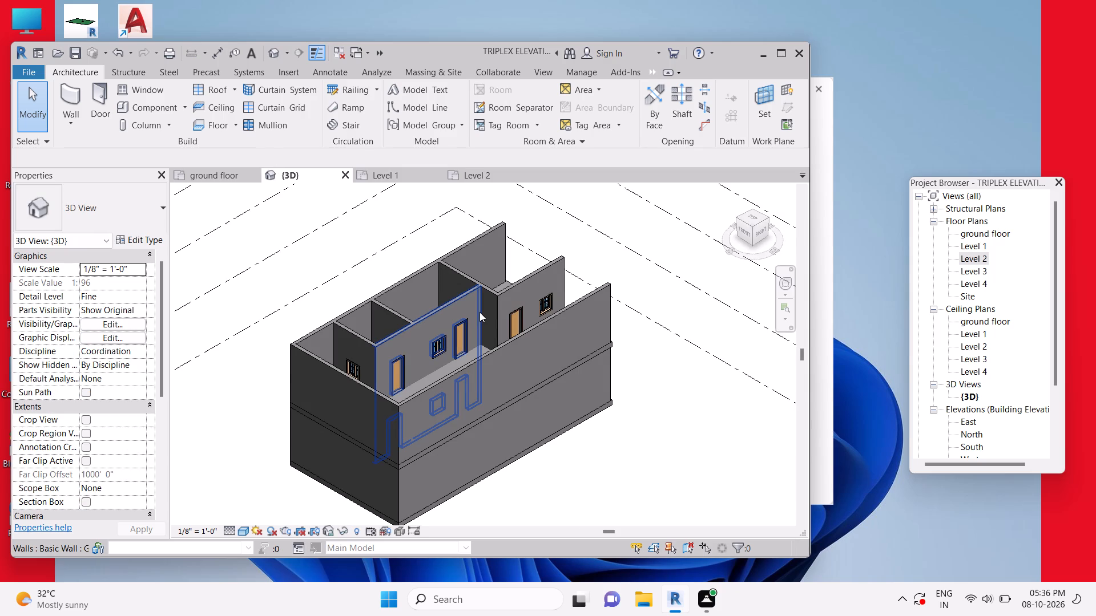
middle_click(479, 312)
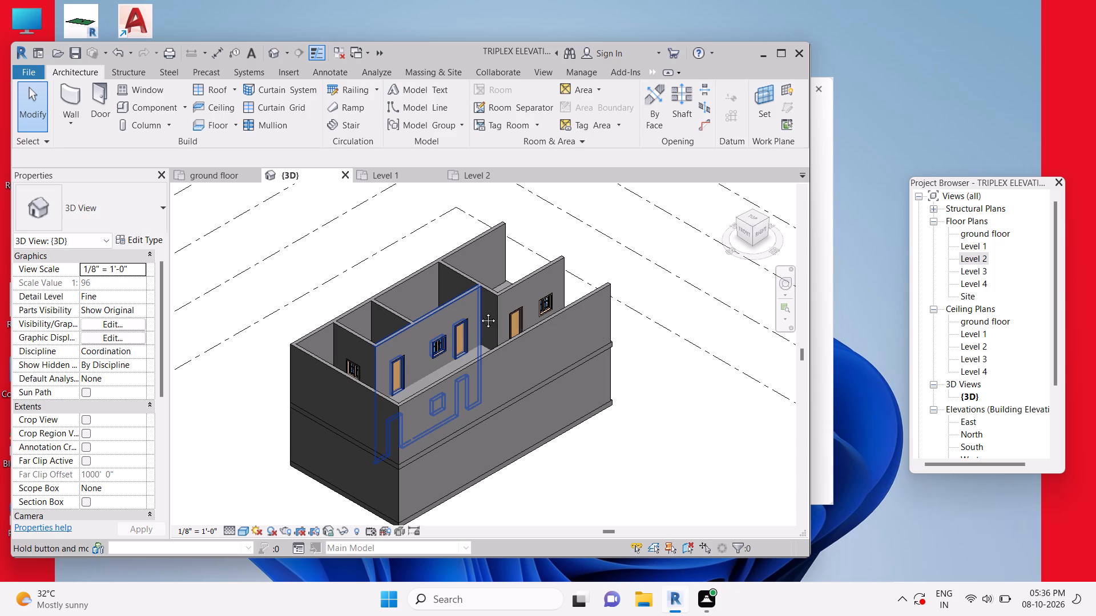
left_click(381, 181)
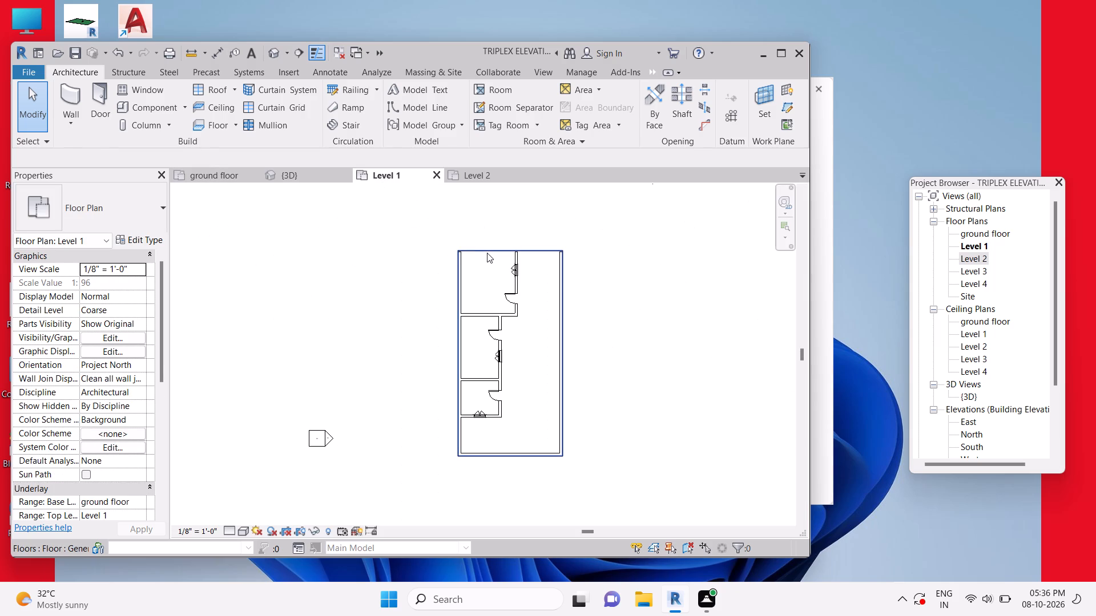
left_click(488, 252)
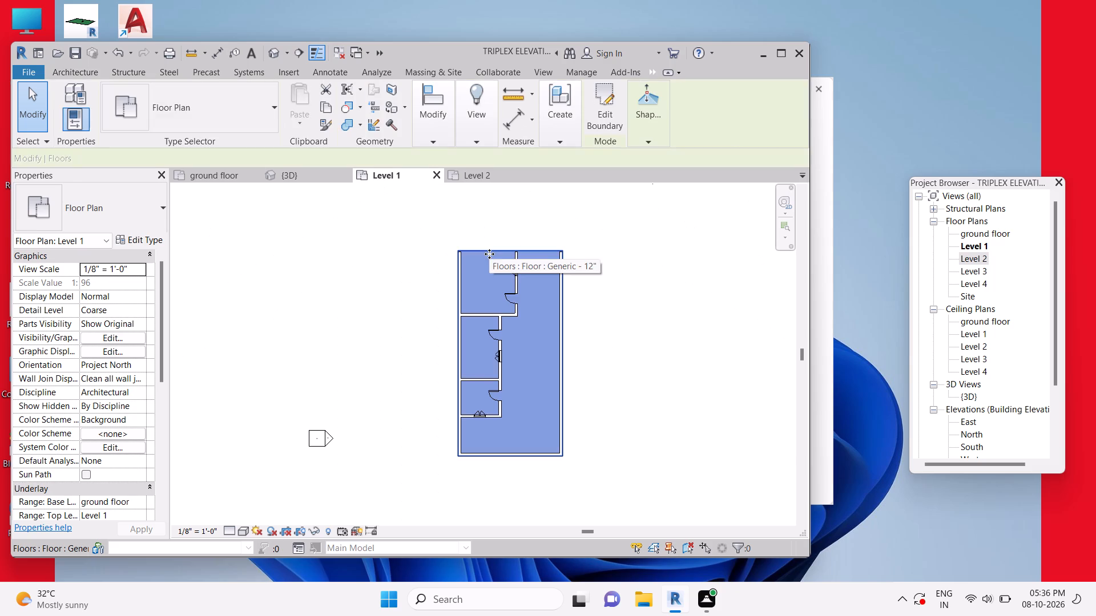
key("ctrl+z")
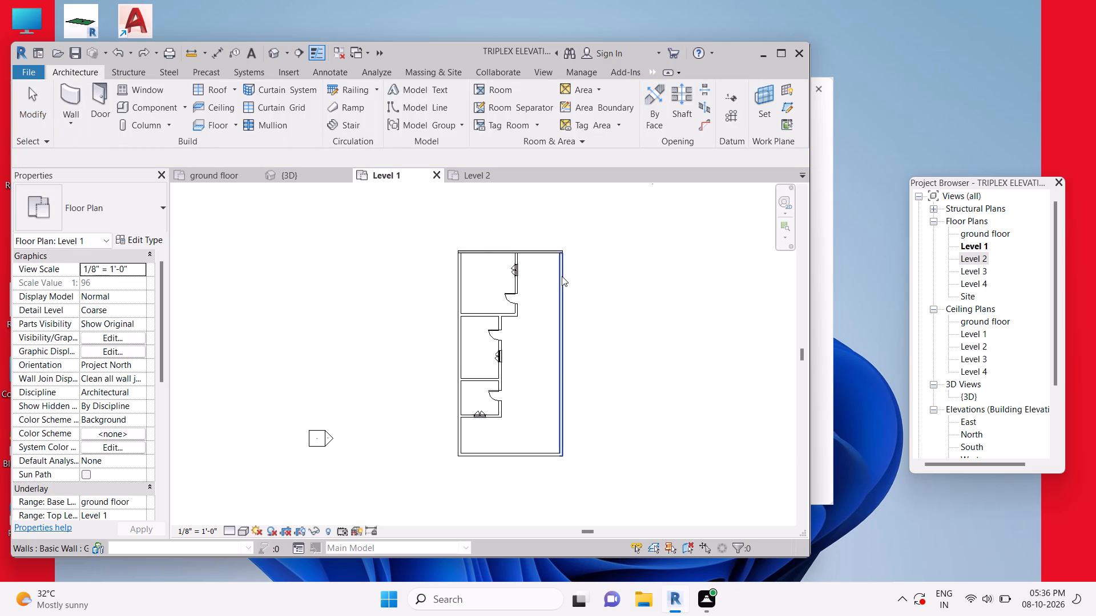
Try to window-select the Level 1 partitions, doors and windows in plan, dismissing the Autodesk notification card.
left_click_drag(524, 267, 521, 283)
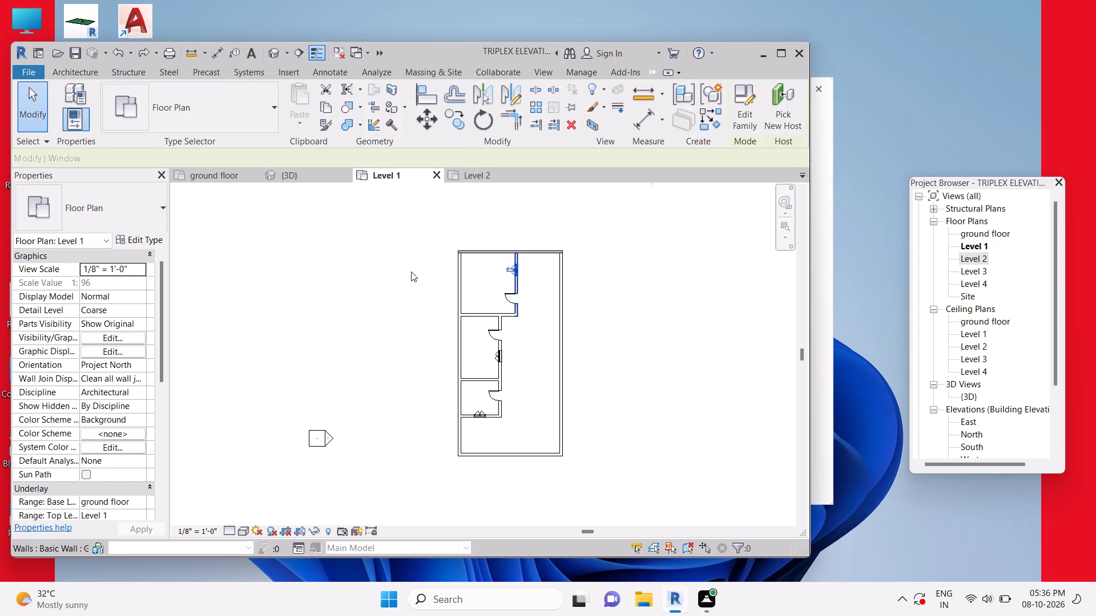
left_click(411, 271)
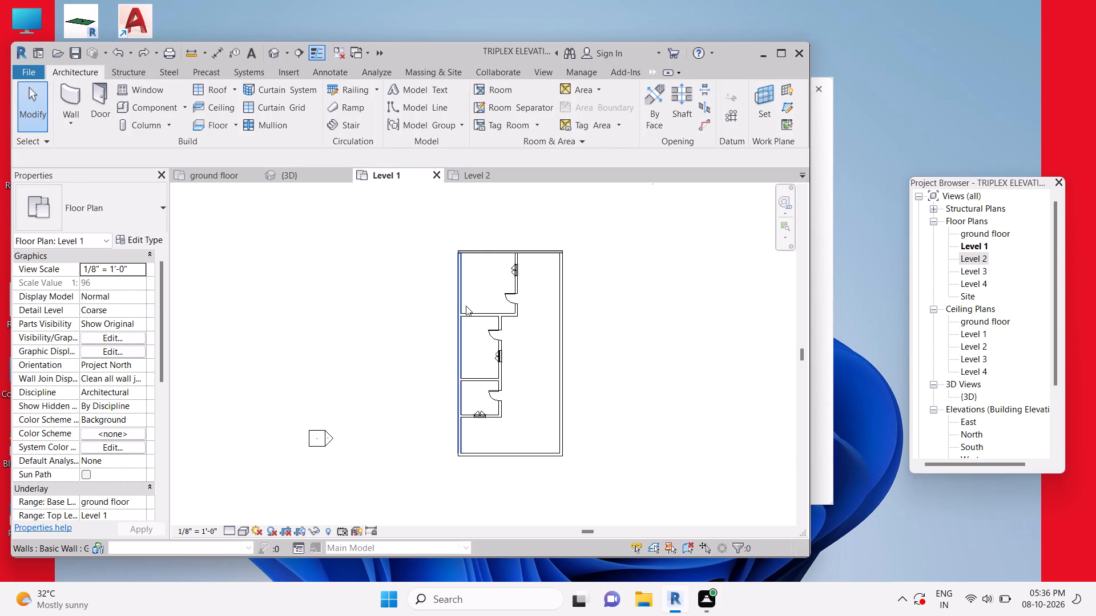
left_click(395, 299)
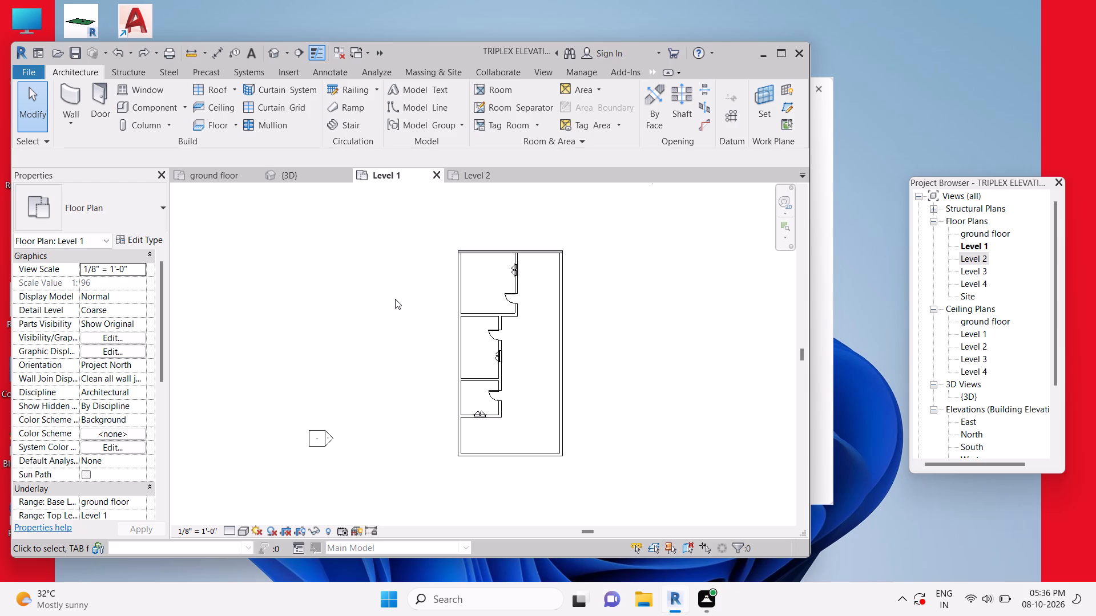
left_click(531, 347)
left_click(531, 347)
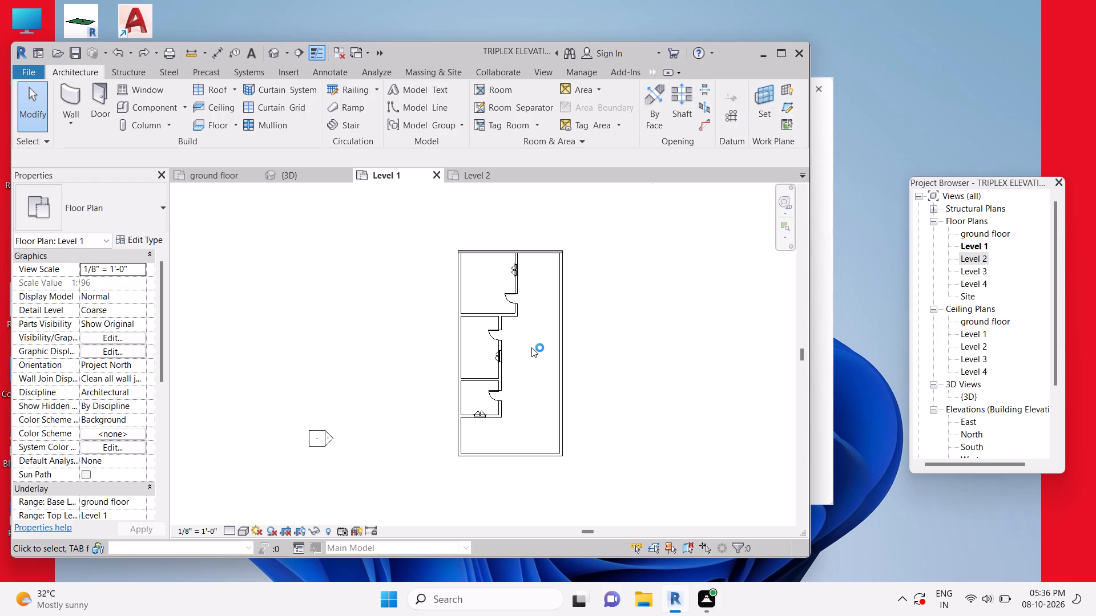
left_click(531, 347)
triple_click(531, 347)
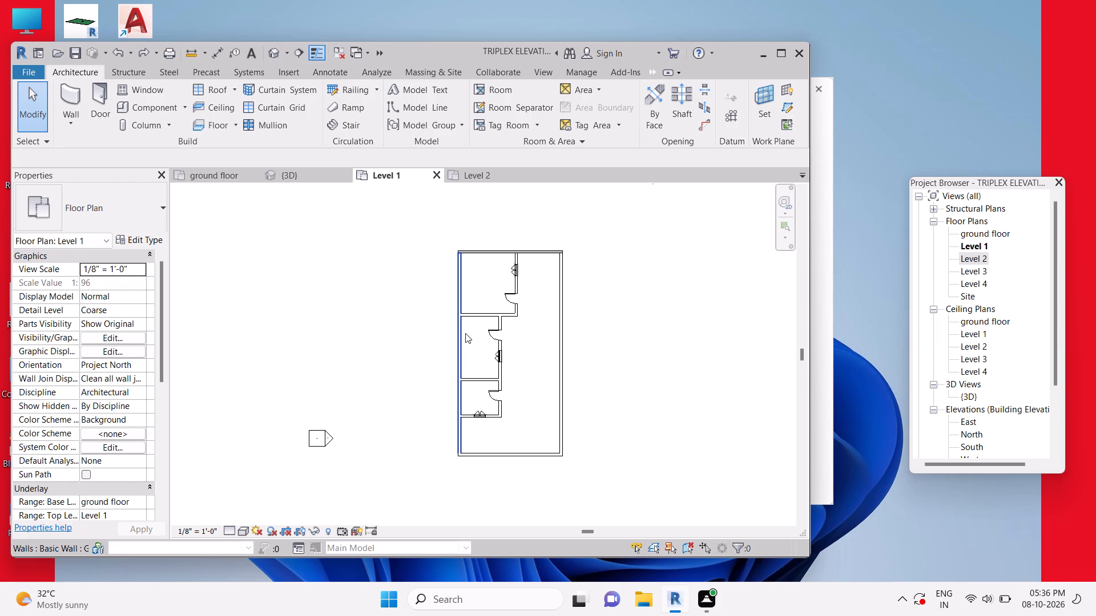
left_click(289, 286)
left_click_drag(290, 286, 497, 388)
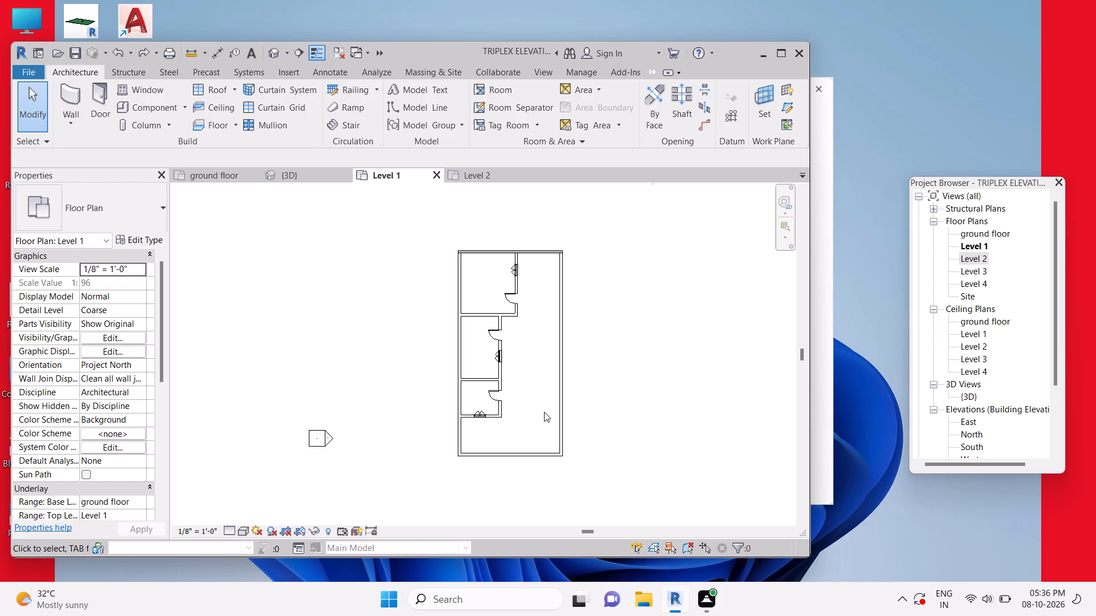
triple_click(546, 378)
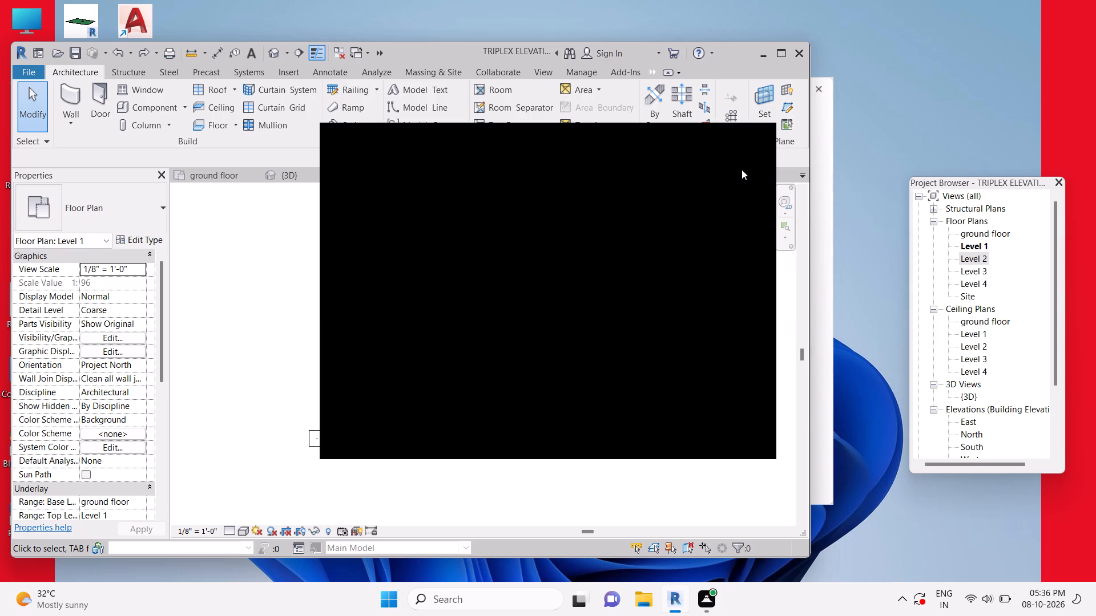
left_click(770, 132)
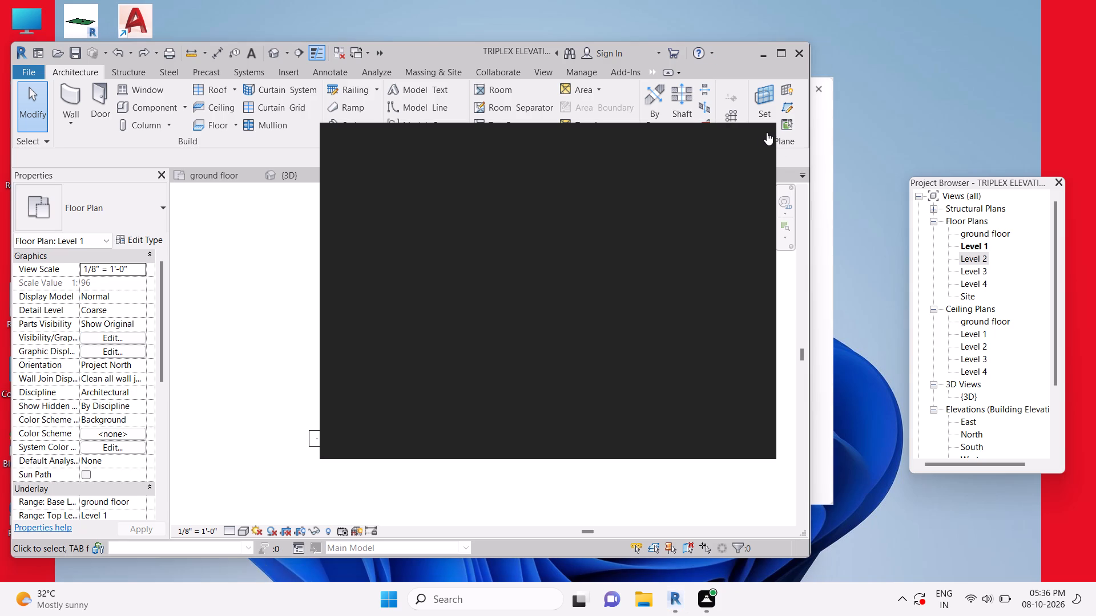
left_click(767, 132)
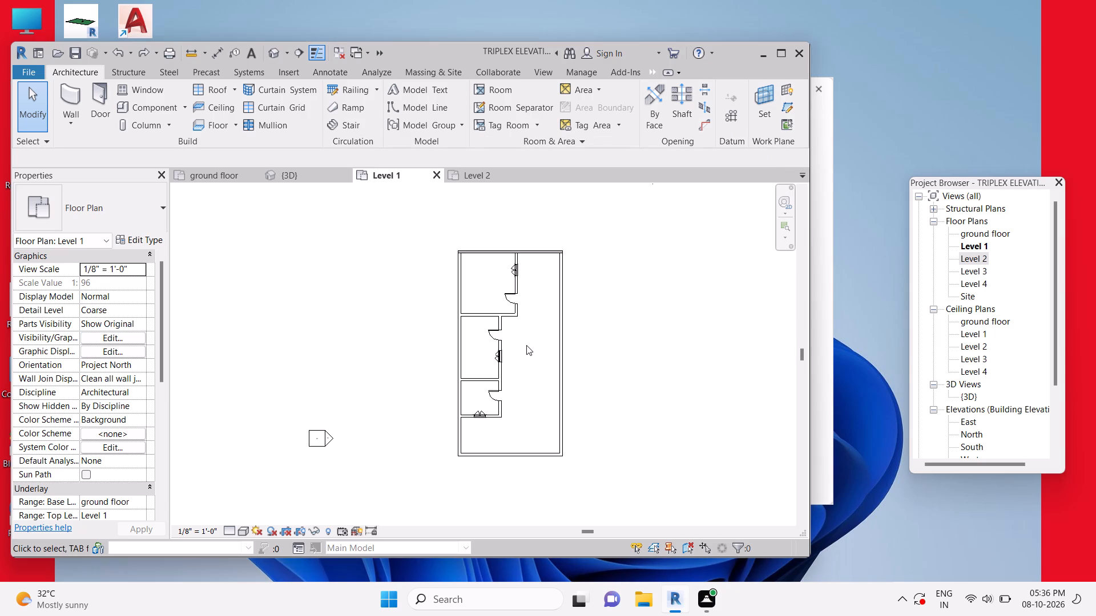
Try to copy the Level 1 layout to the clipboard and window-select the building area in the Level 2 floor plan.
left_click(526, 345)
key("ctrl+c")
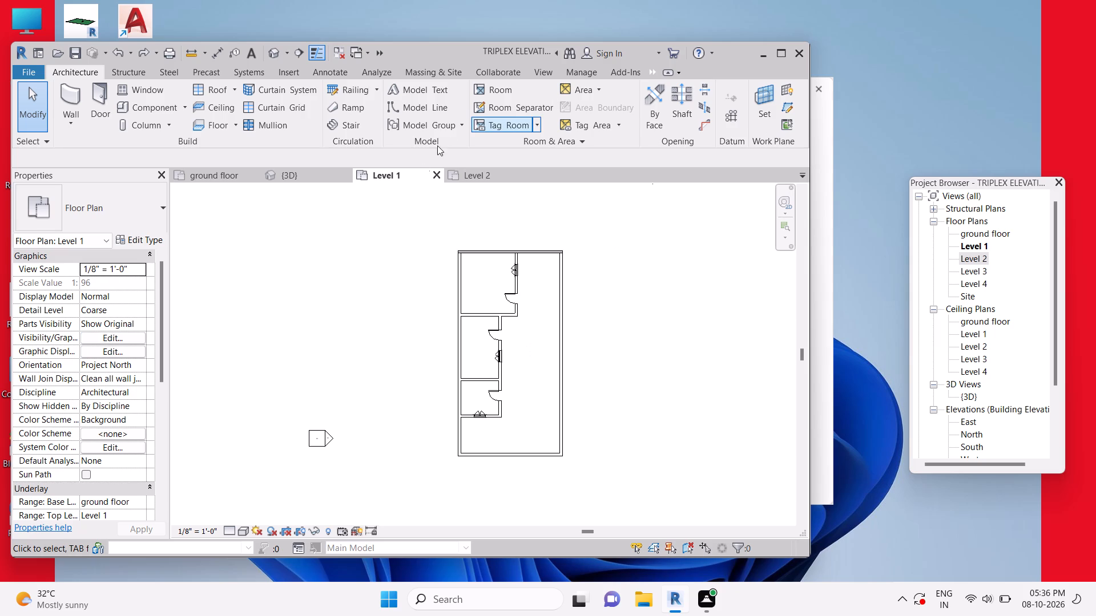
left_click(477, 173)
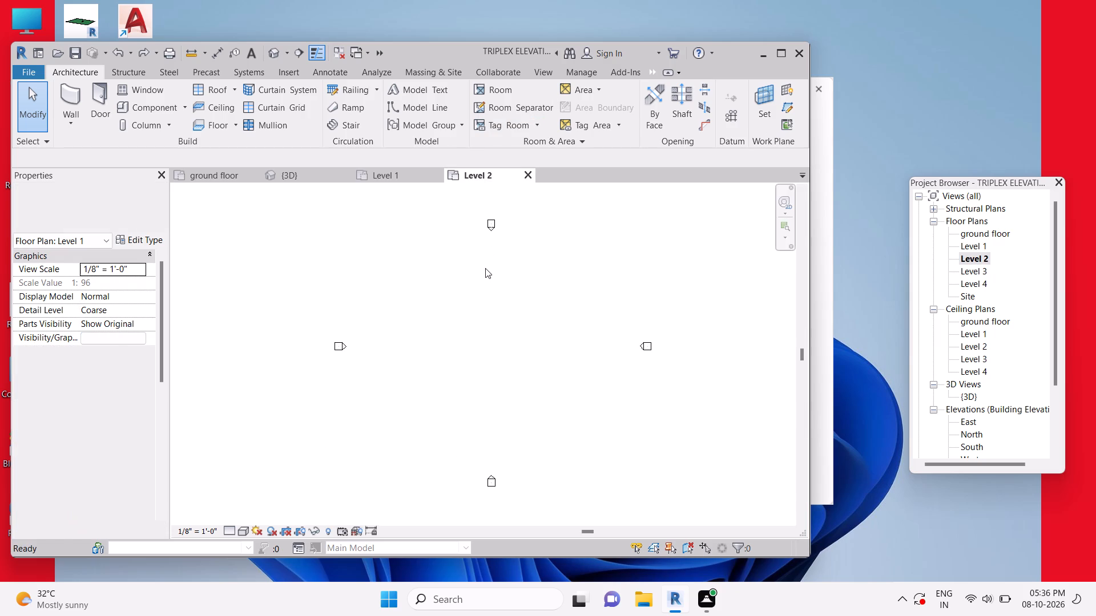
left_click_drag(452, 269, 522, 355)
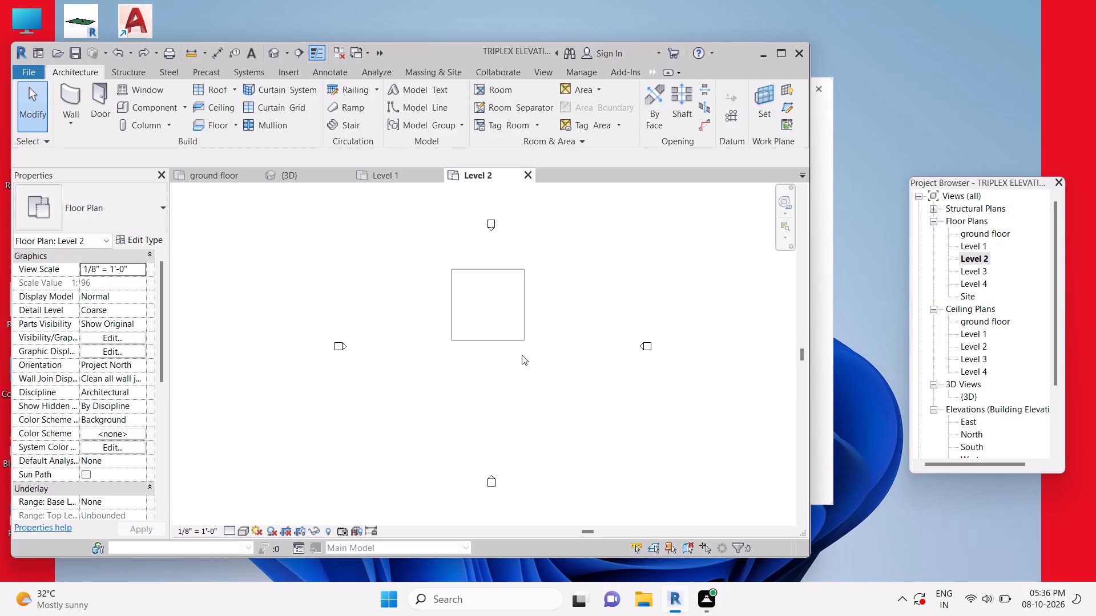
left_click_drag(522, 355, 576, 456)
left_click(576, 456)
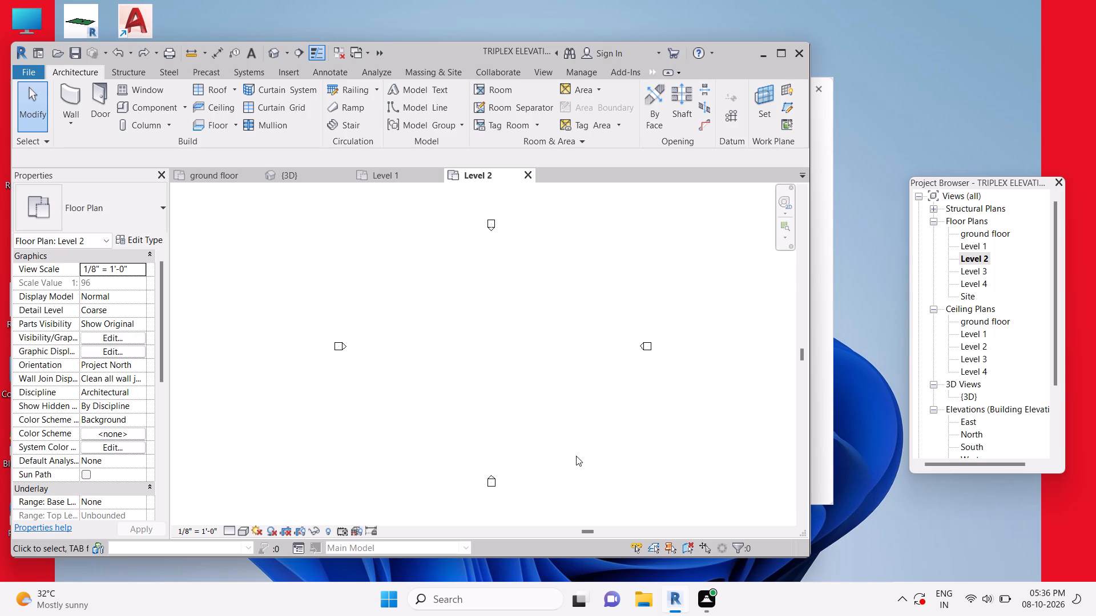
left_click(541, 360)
Compare the two-storey building in the 3D view with the ground floor and Level 1 floor plans.
left_click(321, 181)
scroll(372, 369, "up", 2)
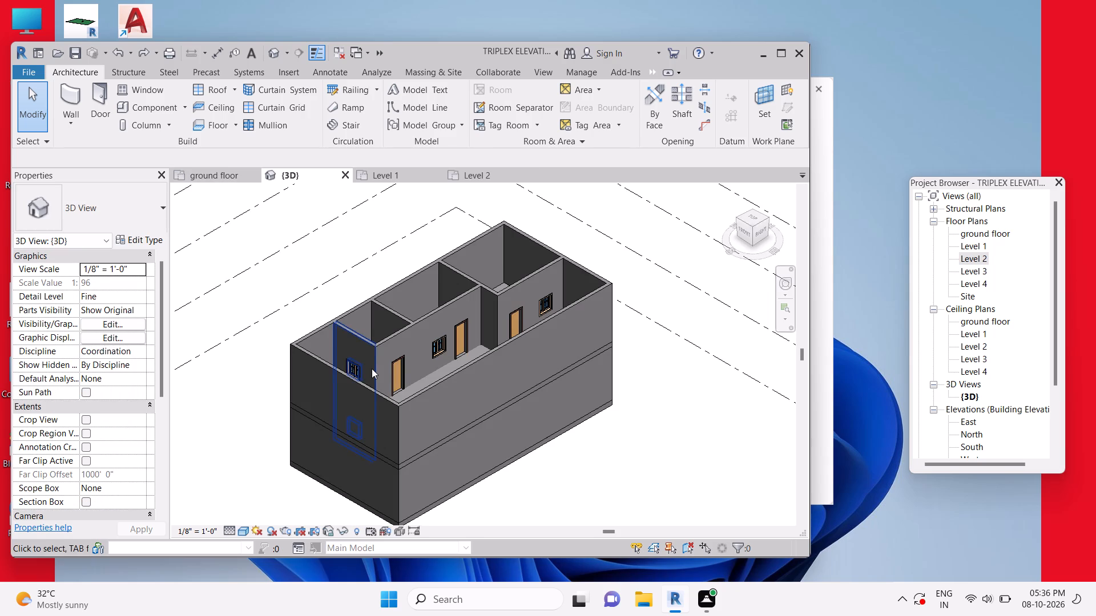
scroll(372, 368, "up", 2)
scroll(372, 368, "down", 4)
left_click(234, 167)
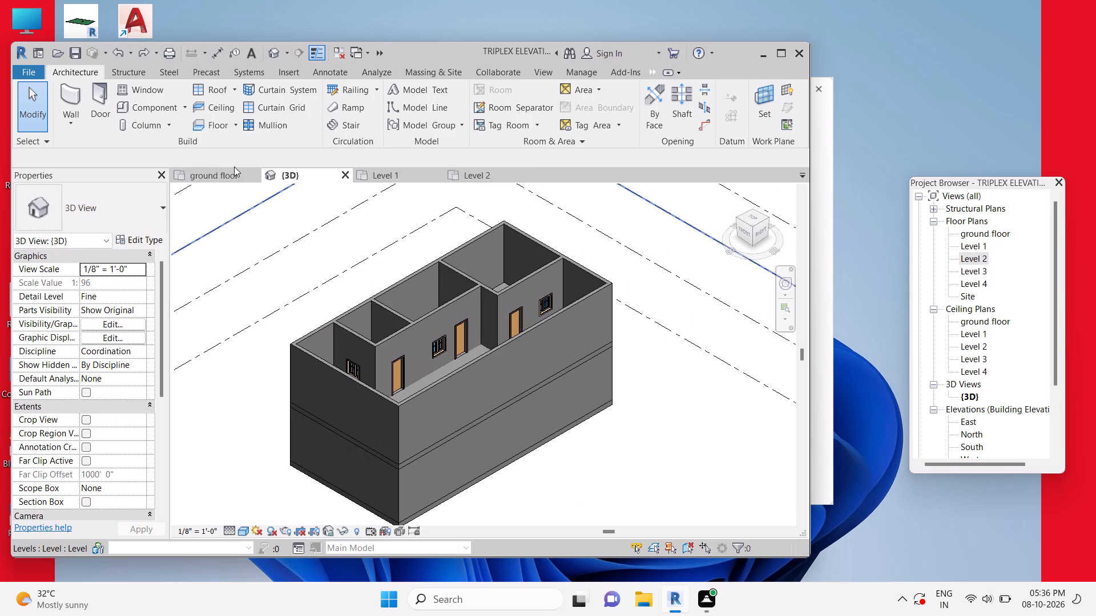
left_click(220, 177)
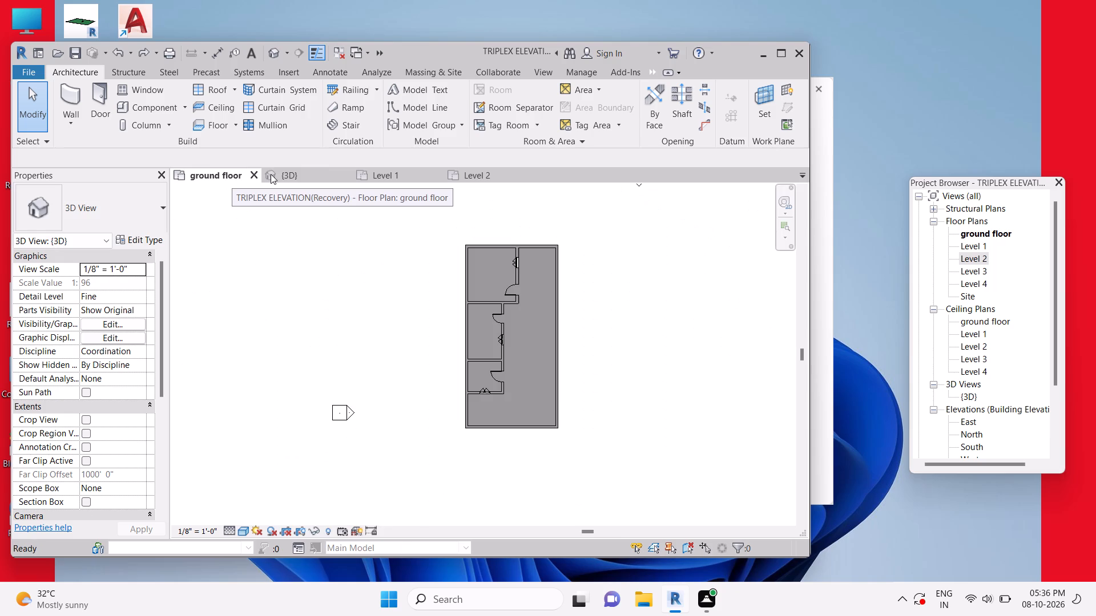
left_click(316, 173)
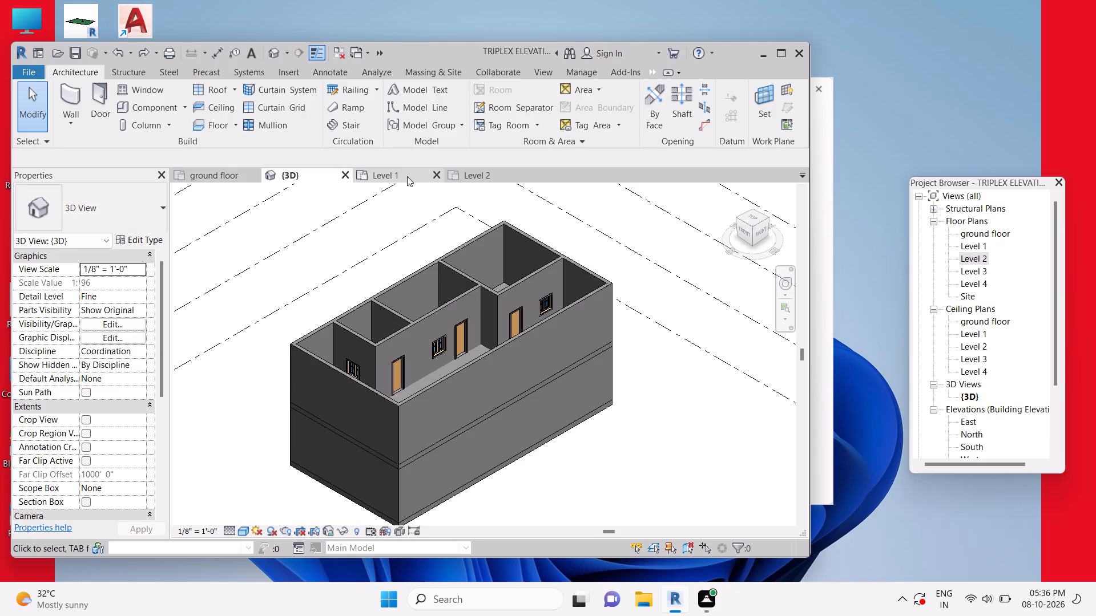
left_click(408, 176)
scroll(408, 177, "down", 2)
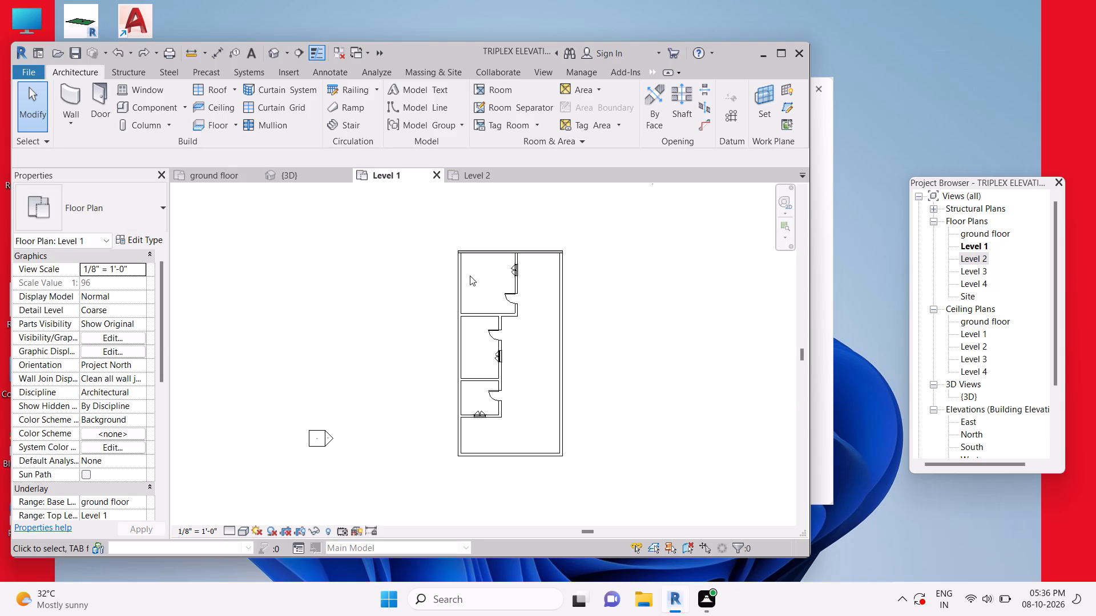
Examine the Level 1 floor plan layout and compare it with the Level 2 floor plan.
scroll(476, 281, "up", 2)
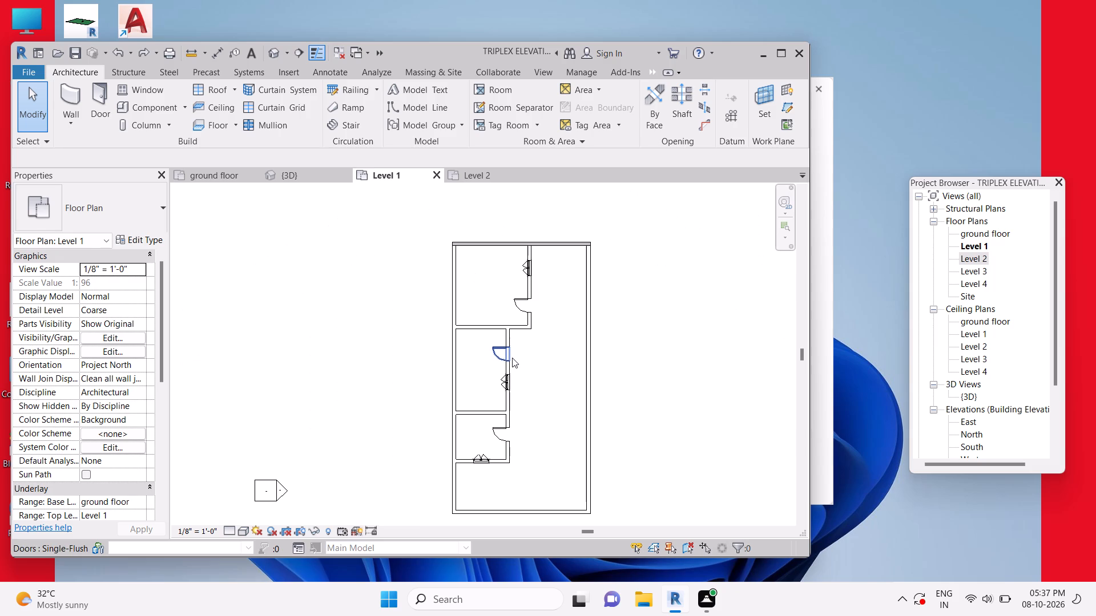
scroll(505, 373, "up", 1)
scroll(698, 367, "up", 1)
middle_click_drag(698, 366, 699, 356)
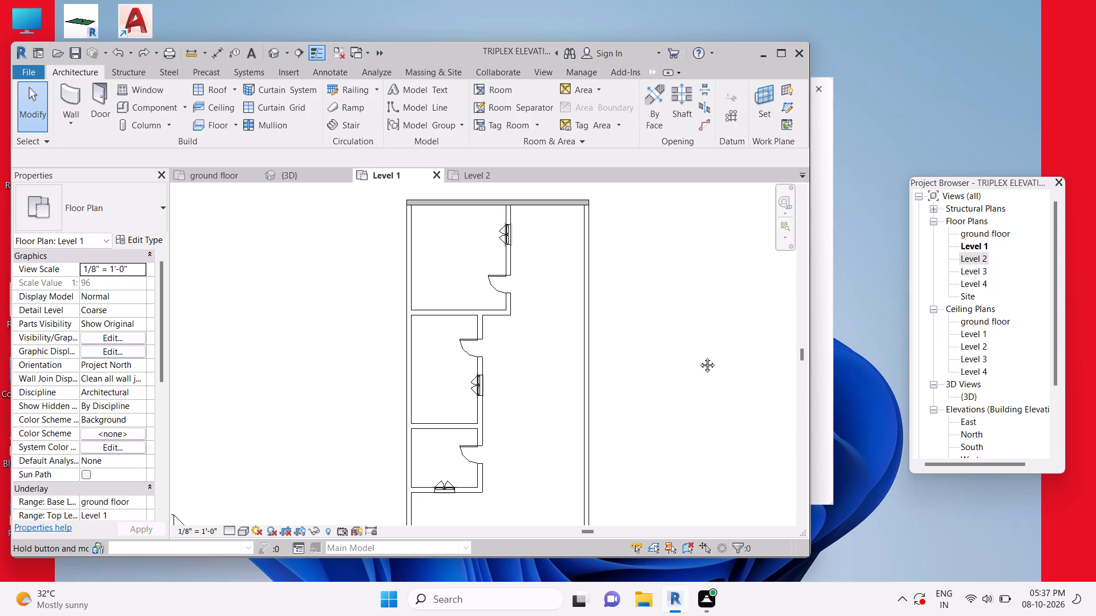
middle_click_drag(699, 356, 699, 336)
scroll(699, 336, "down", 2)
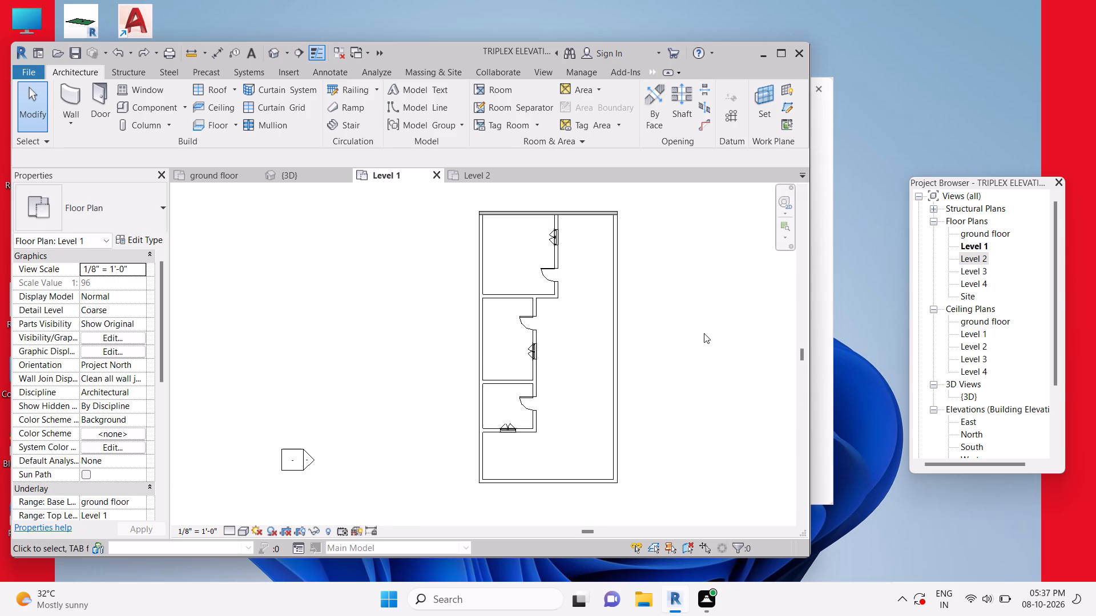
left_click(481, 173)
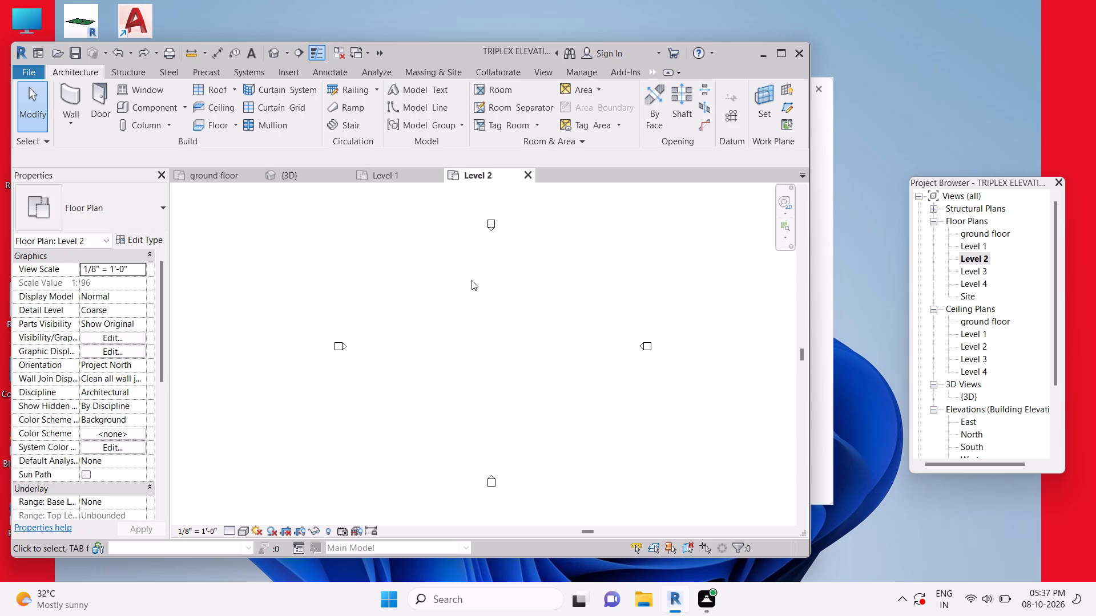
scroll(472, 280, "up", 2)
scroll(472, 280, "down", 2)
scroll(472, 280, "up", 3)
scroll(472, 278, "down", 2)
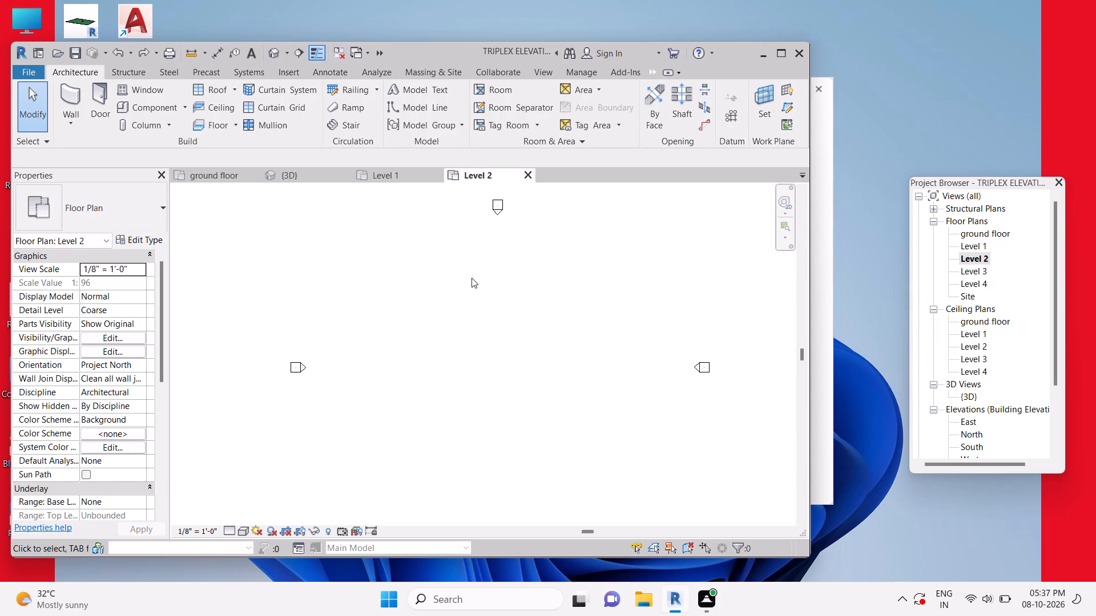
scroll(397, 286, "down", 2)
scroll(397, 286, "up", 4)
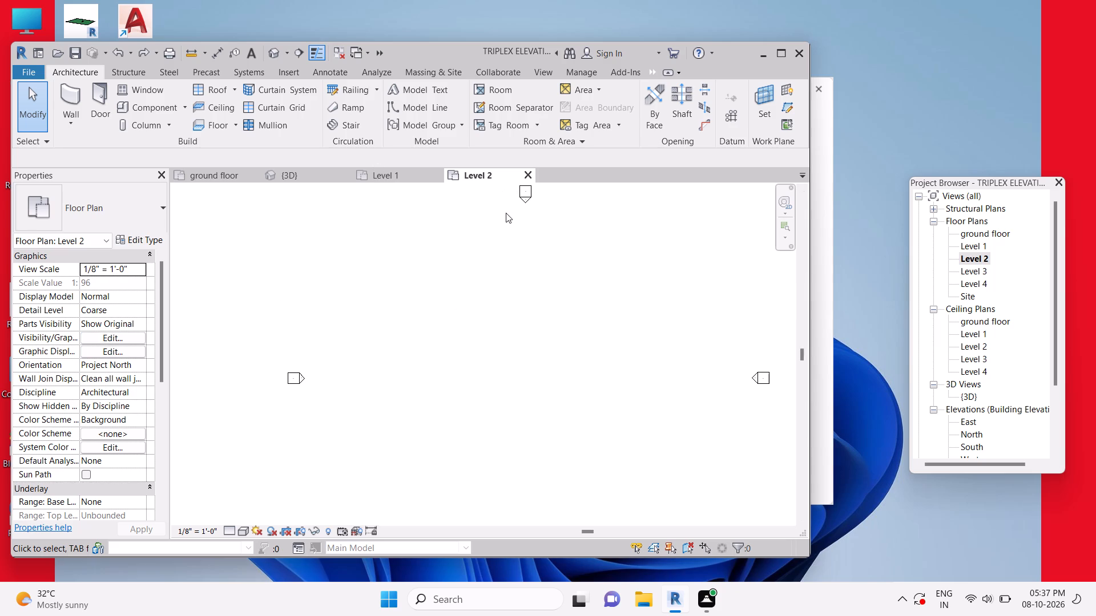
scroll(506, 213, "down", 1)
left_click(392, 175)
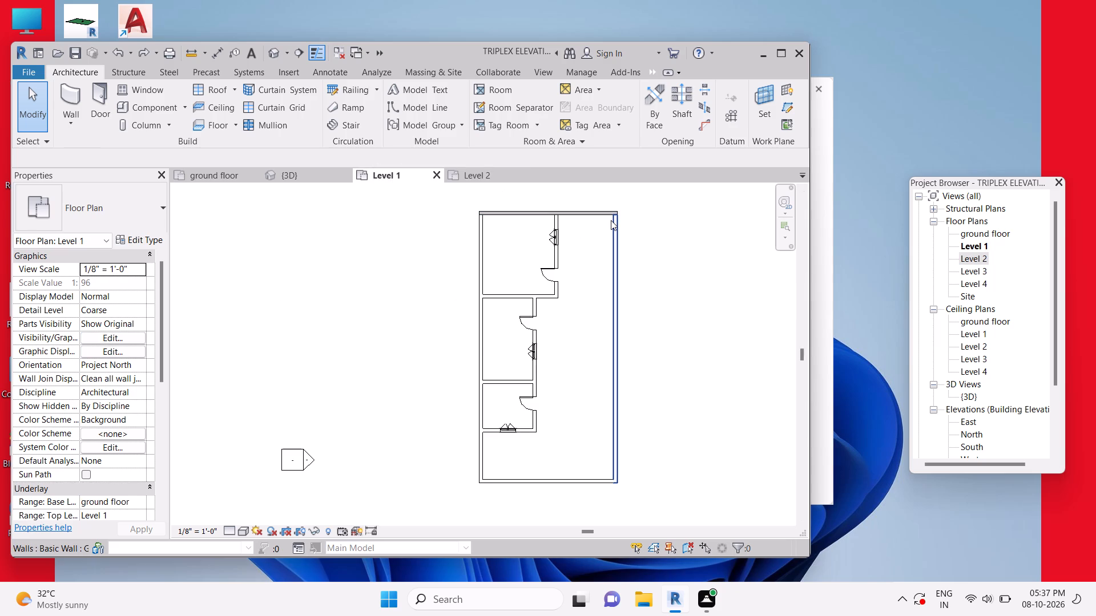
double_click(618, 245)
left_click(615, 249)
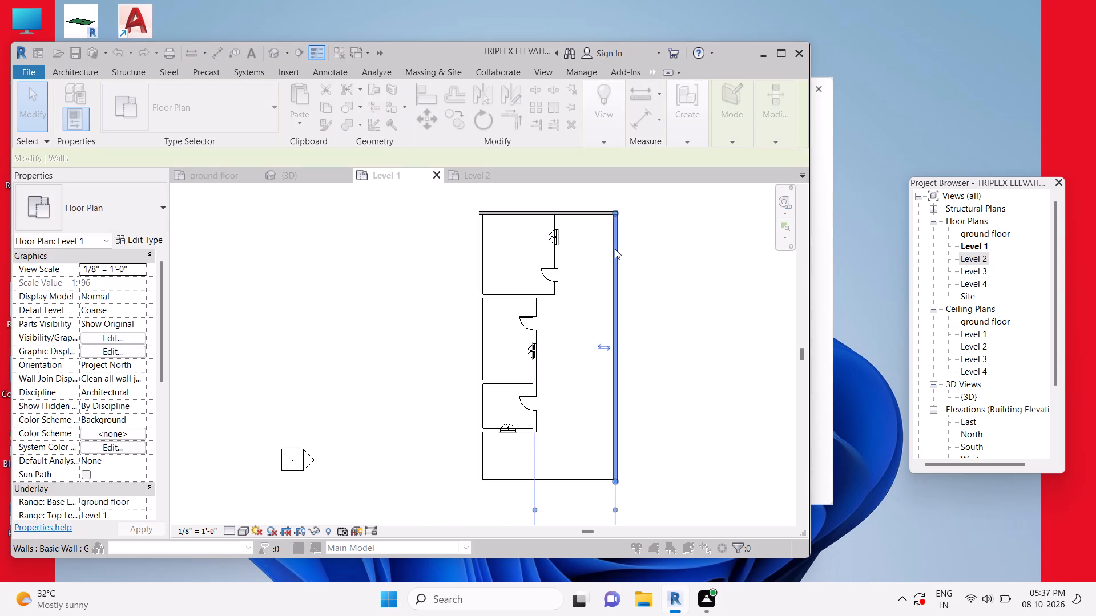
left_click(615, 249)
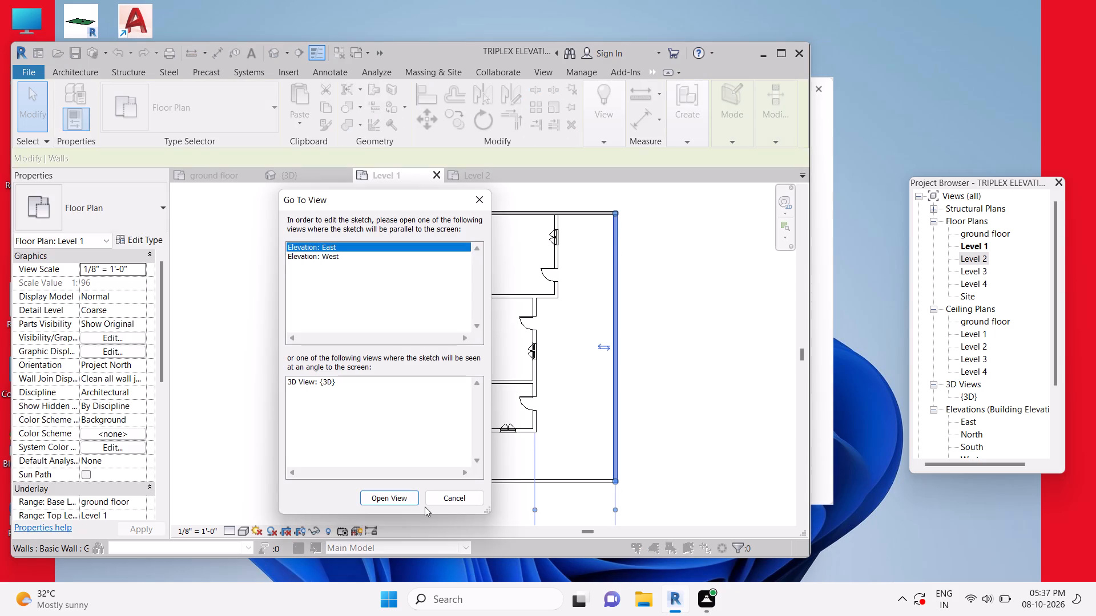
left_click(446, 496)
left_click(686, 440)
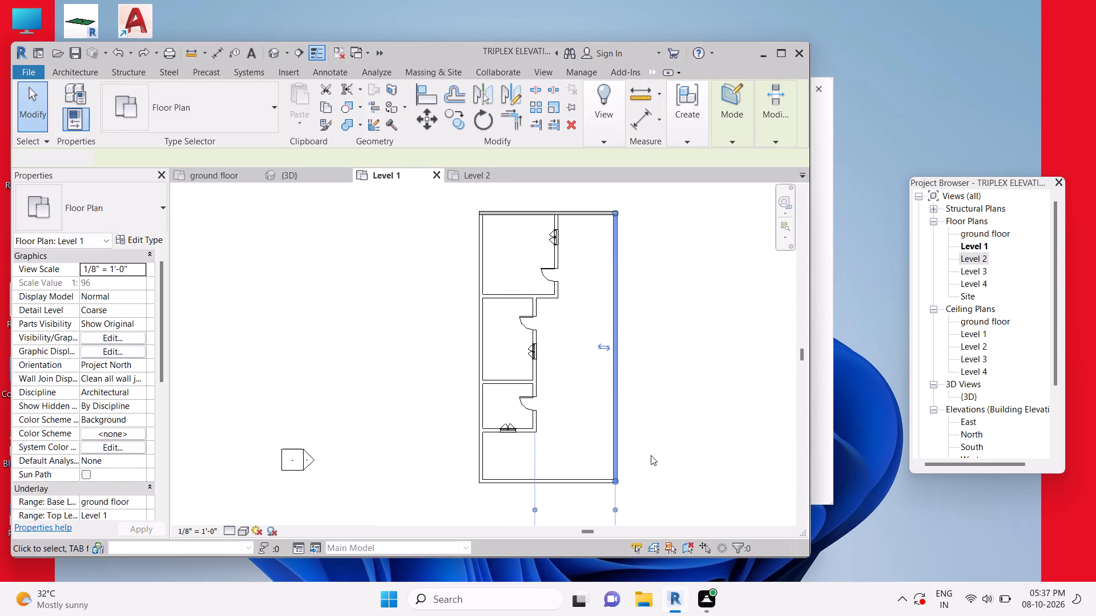
Inspect the exterior walls' base and top constraints one by one in the Level 1 plan, dismissing the Autodesk notification card, and check the Level 2 plan.
left_click(521, 213)
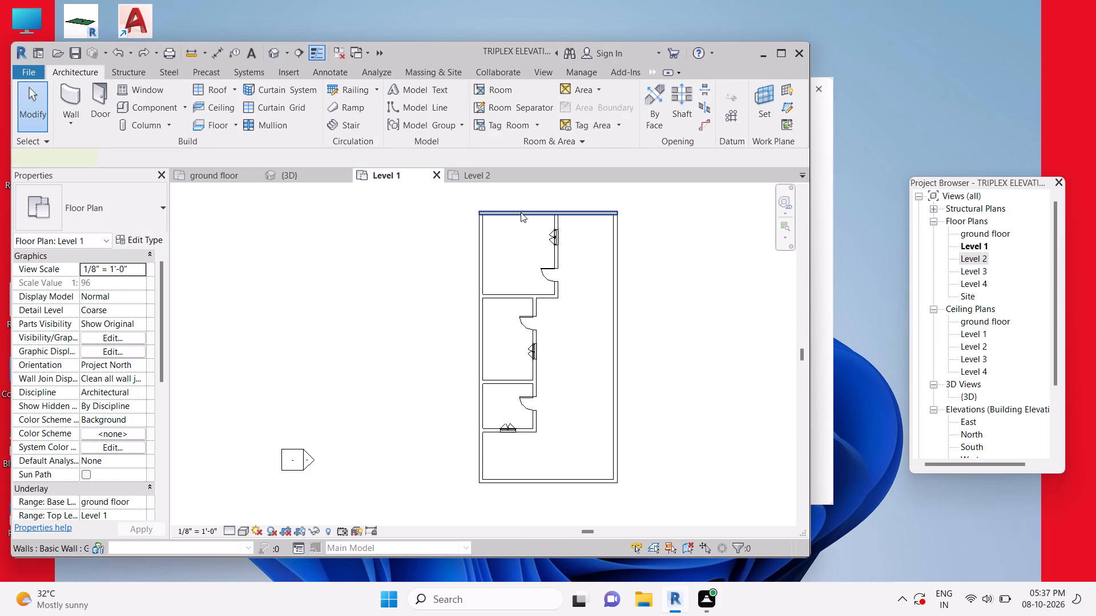
left_click(478, 298)
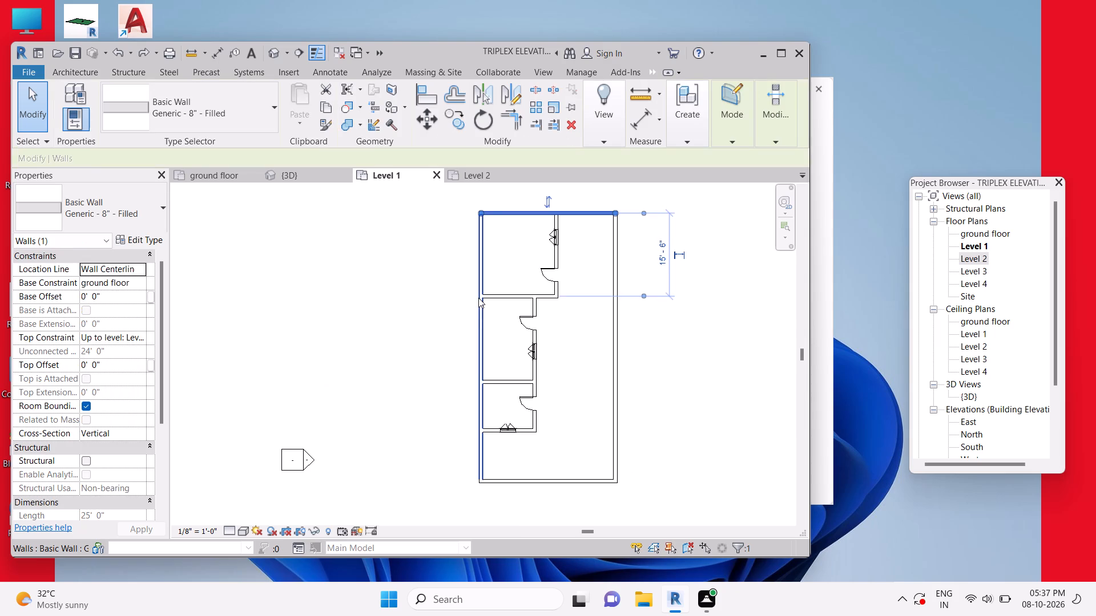
left_click(478, 298)
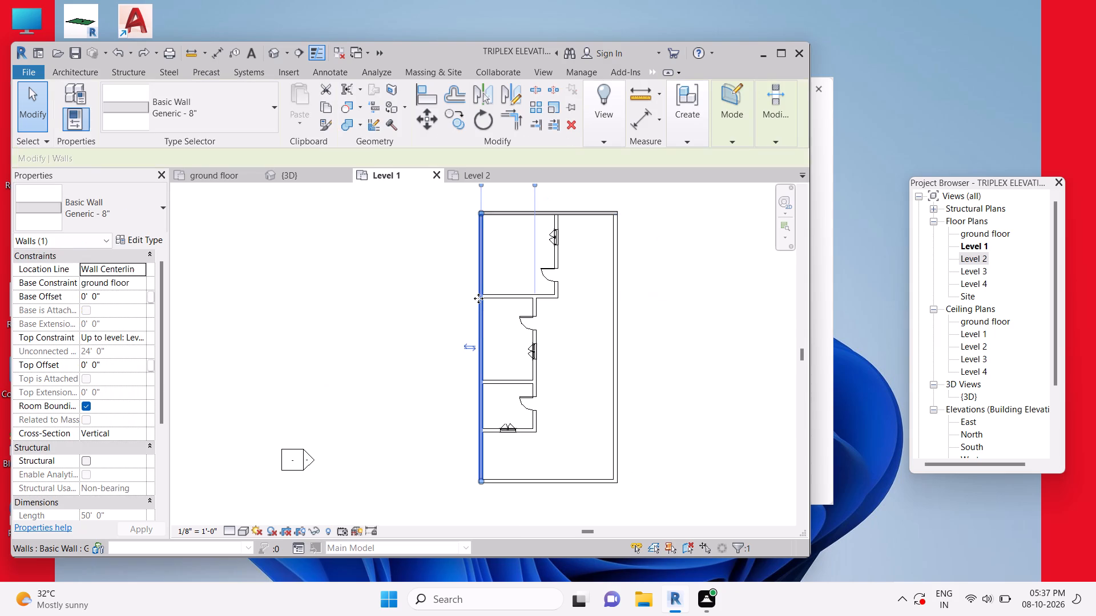
left_click(566, 484)
left_click(566, 483)
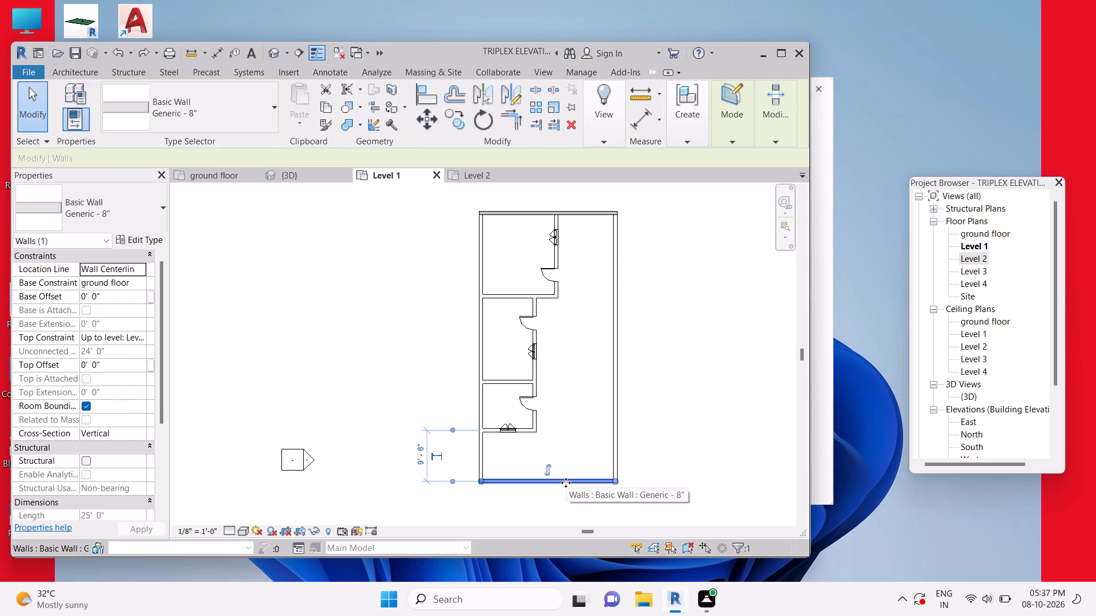
key("Escape")
double_click(622, 418)
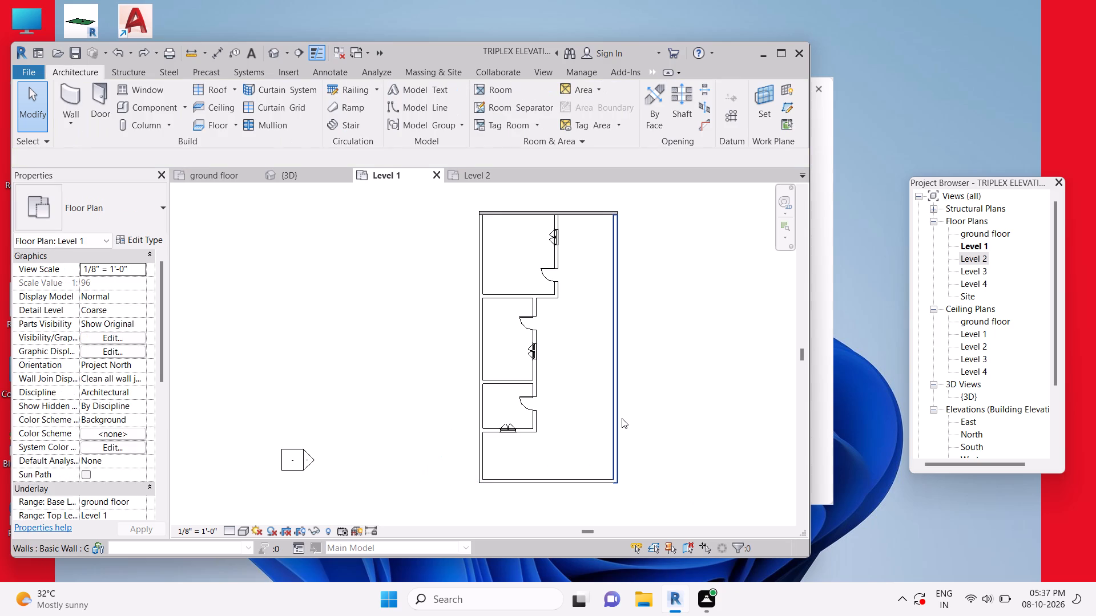
key("Escape")
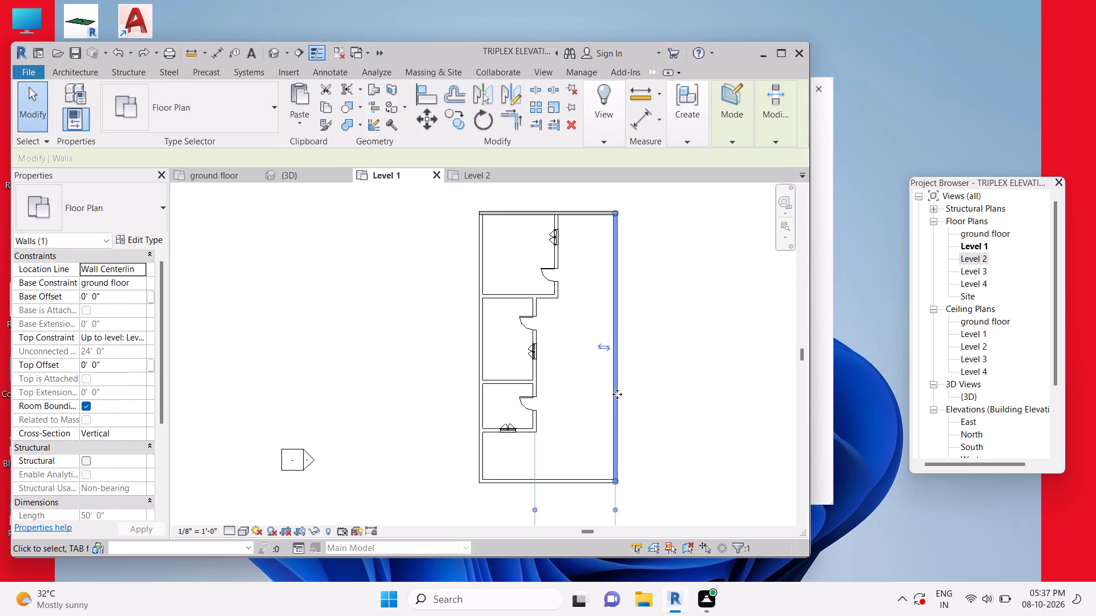
left_click(617, 393)
key("Escape")
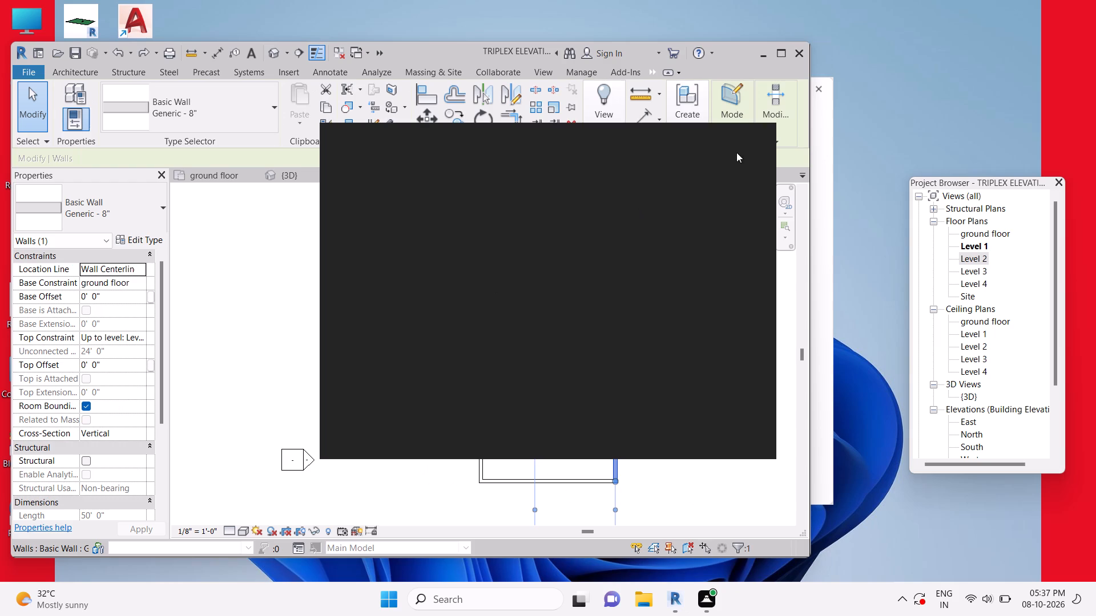
left_click_drag(758, 137, 755, 144)
left_click(751, 149)
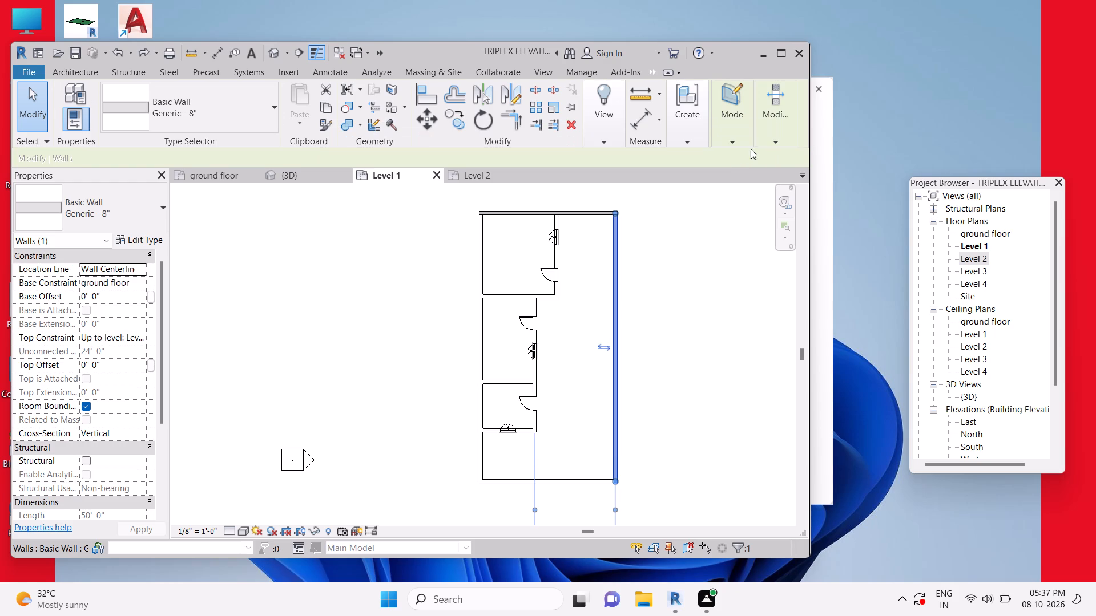
left_click(497, 176)
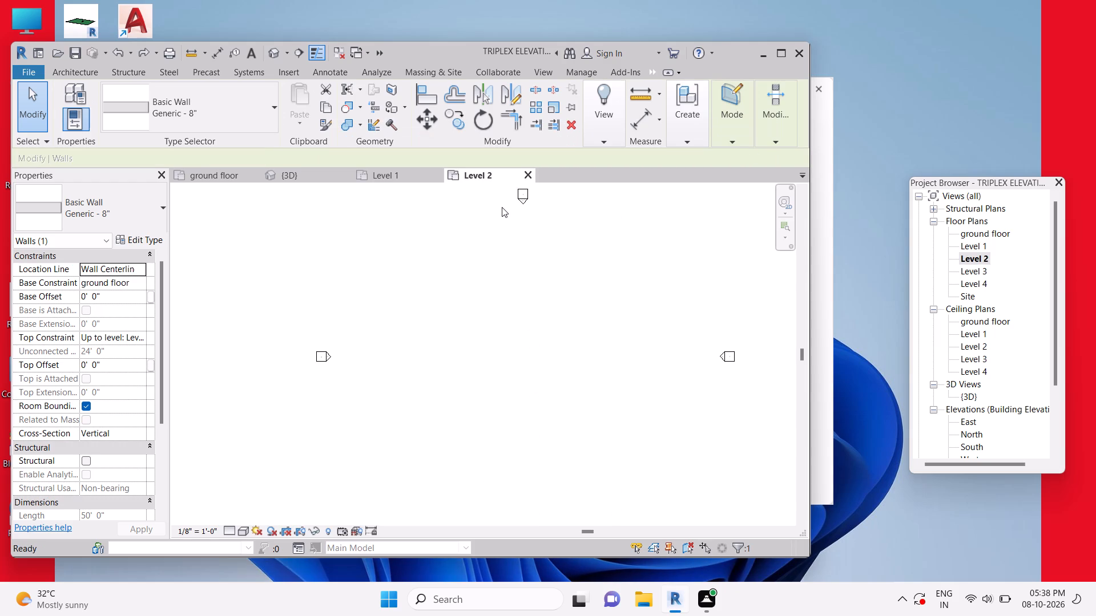
Set the north exterior wall's top constraint to Level 1 and check it in the 3D view and ground floor plan.
left_click(394, 181)
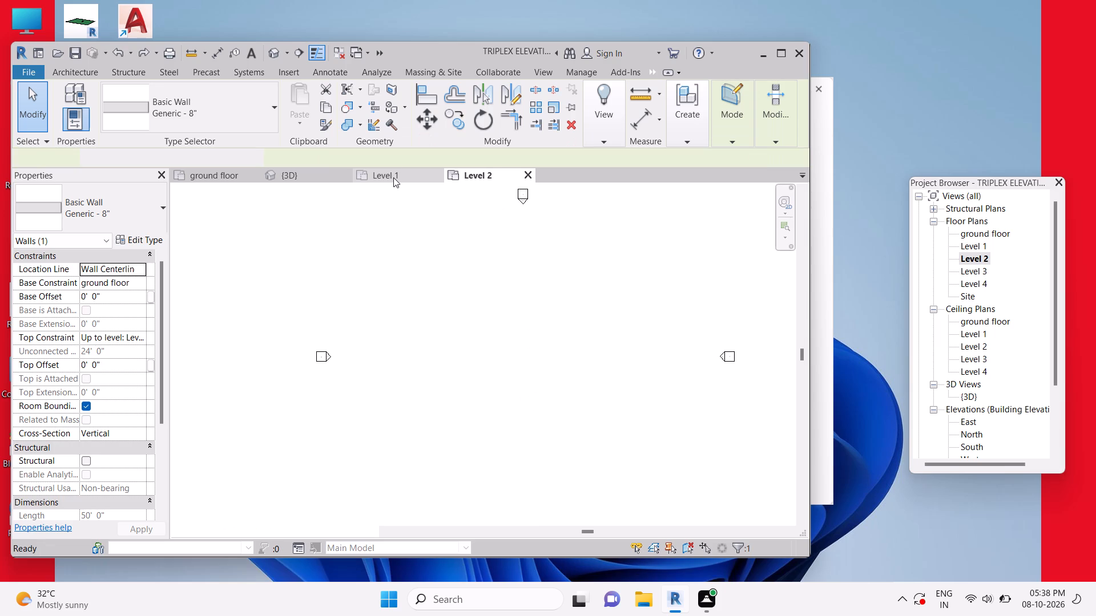
left_click(567, 209)
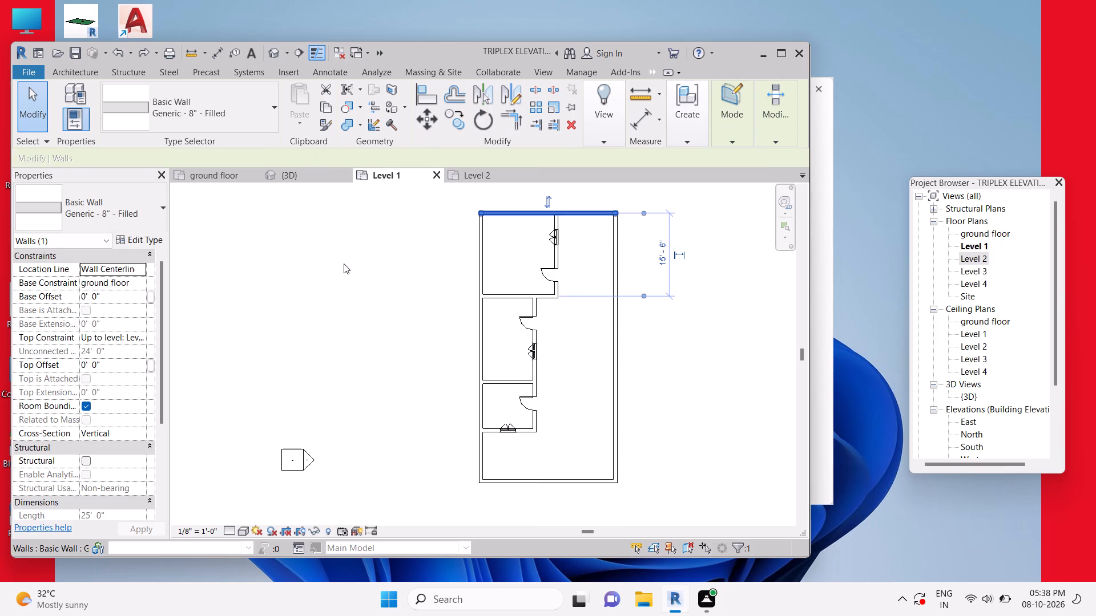
left_click(139, 339)
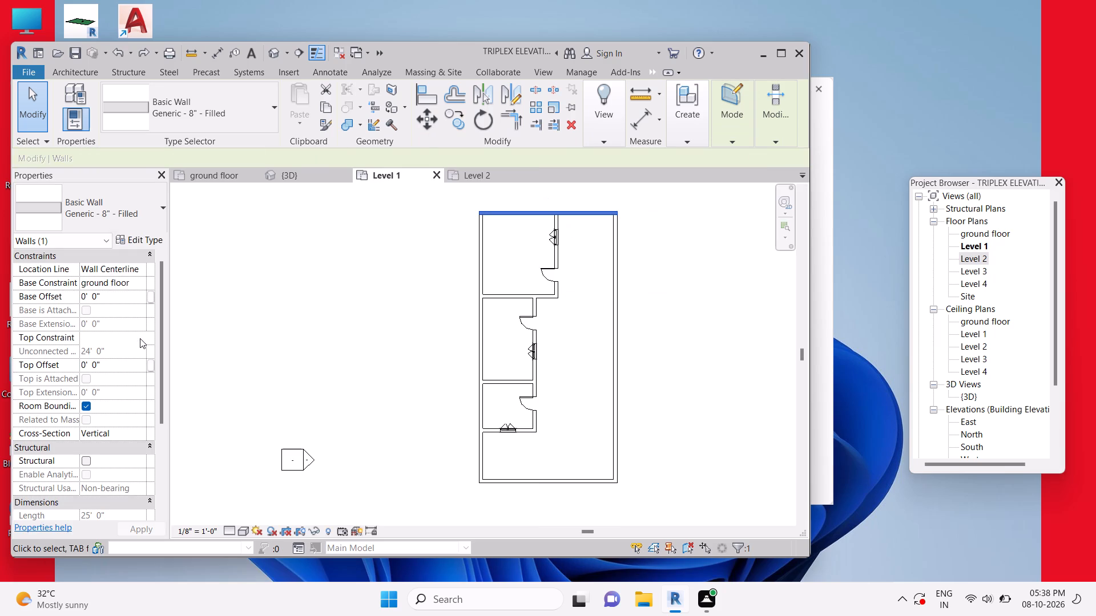
left_click(136, 380)
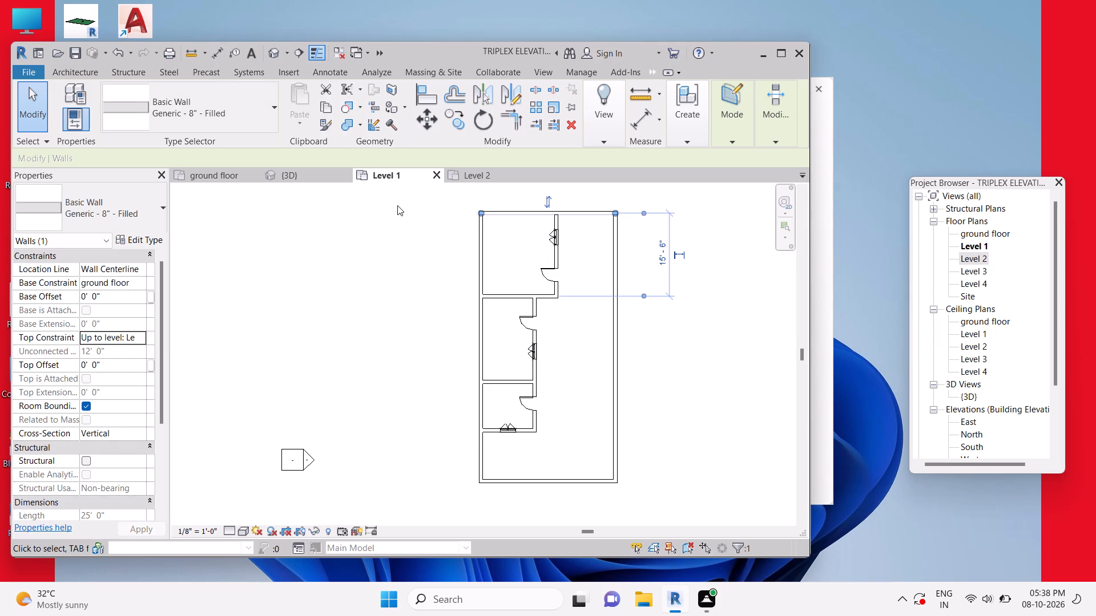
left_click(327, 181)
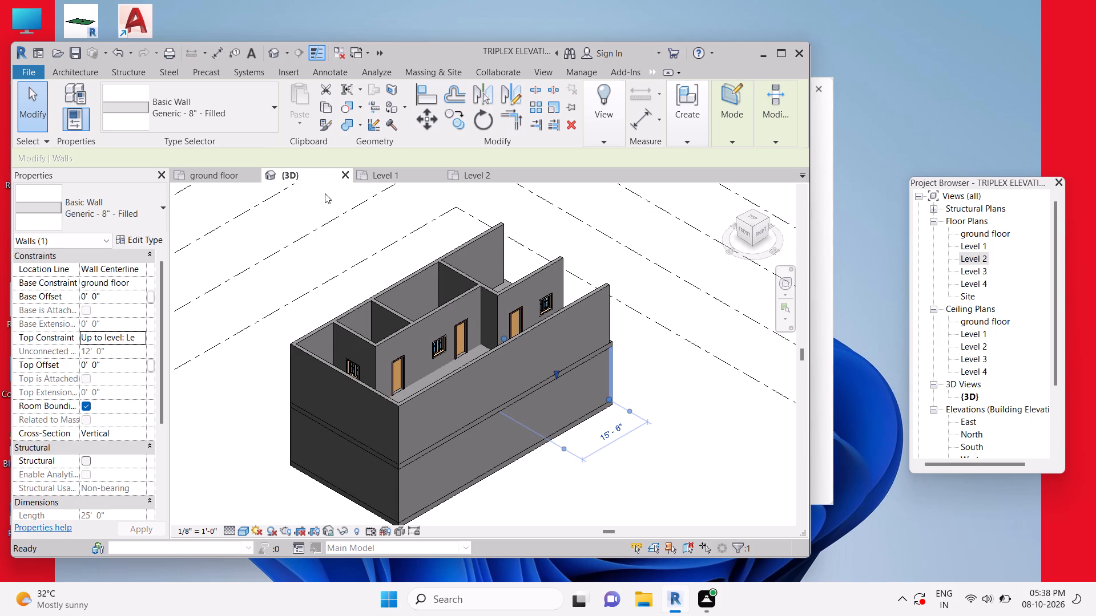
left_click(224, 173)
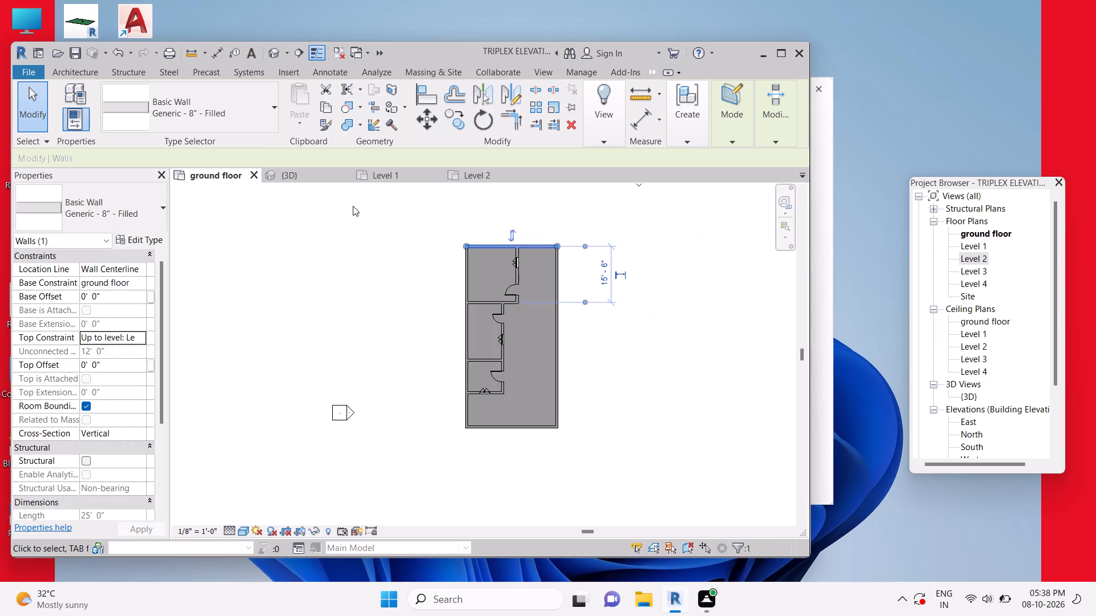
left_click_drag(362, 239, 365, 245)
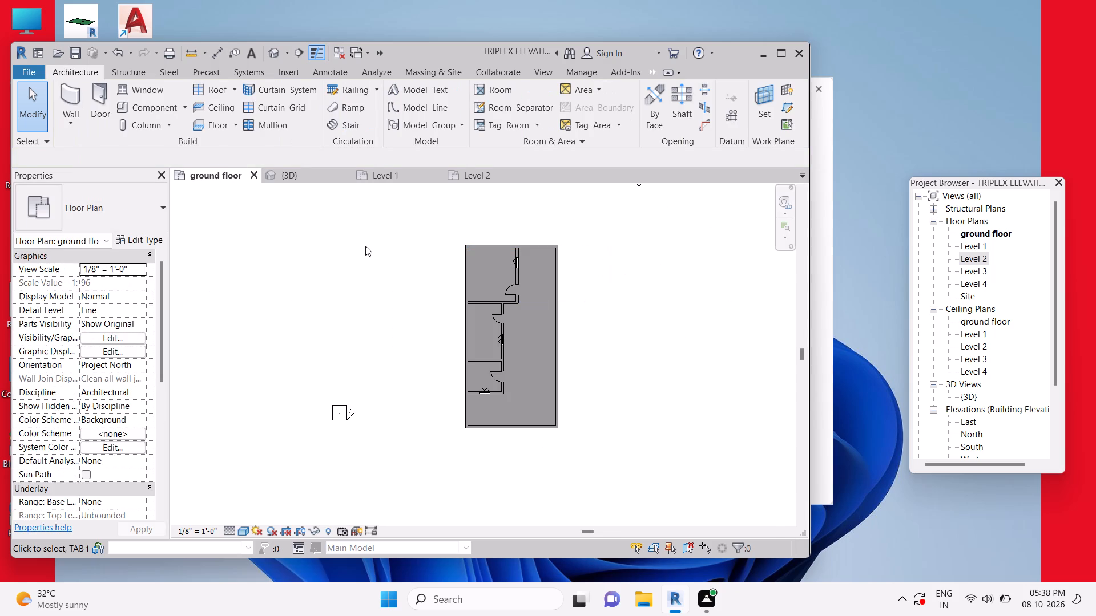
Copy the Generic - 12" floor slab from the Level 1 plan and paste it into the Level 2 plan near the north elevation marker.
left_click(385, 171)
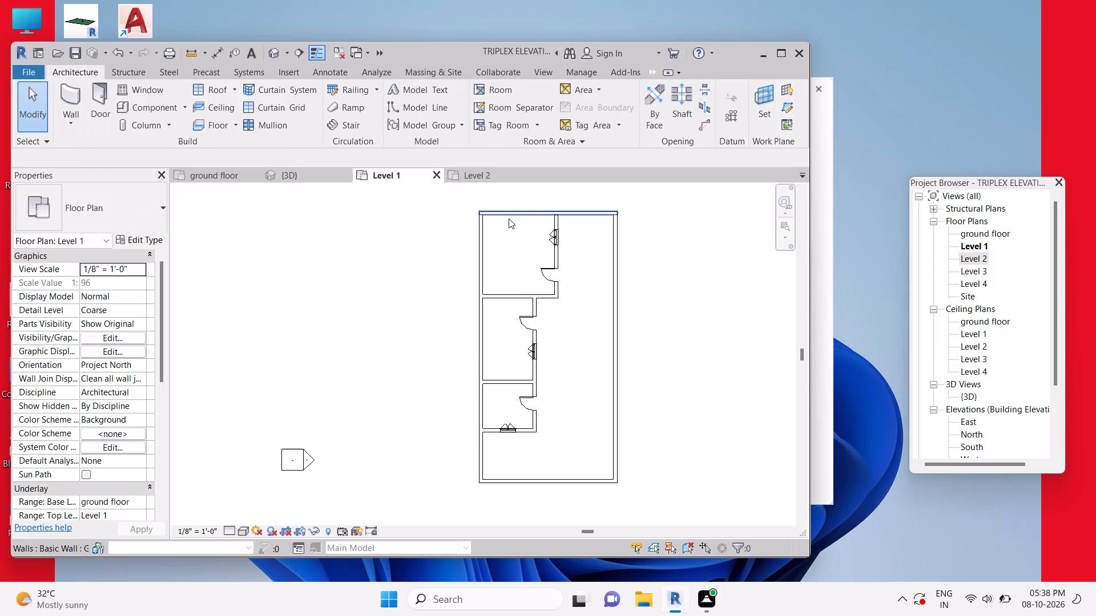
left_click(518, 217)
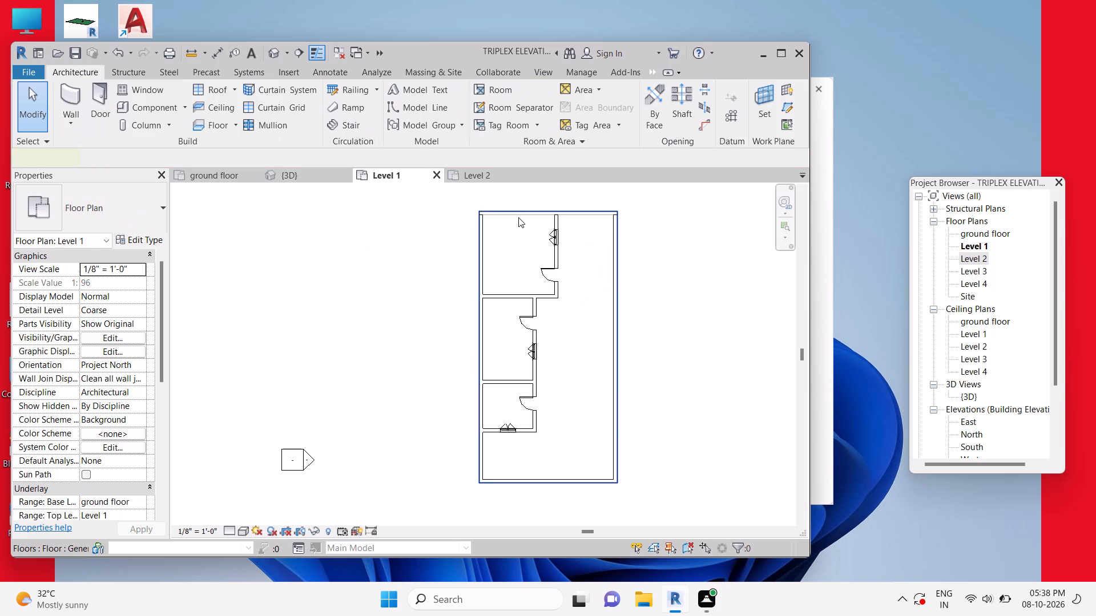
left_click(518, 217)
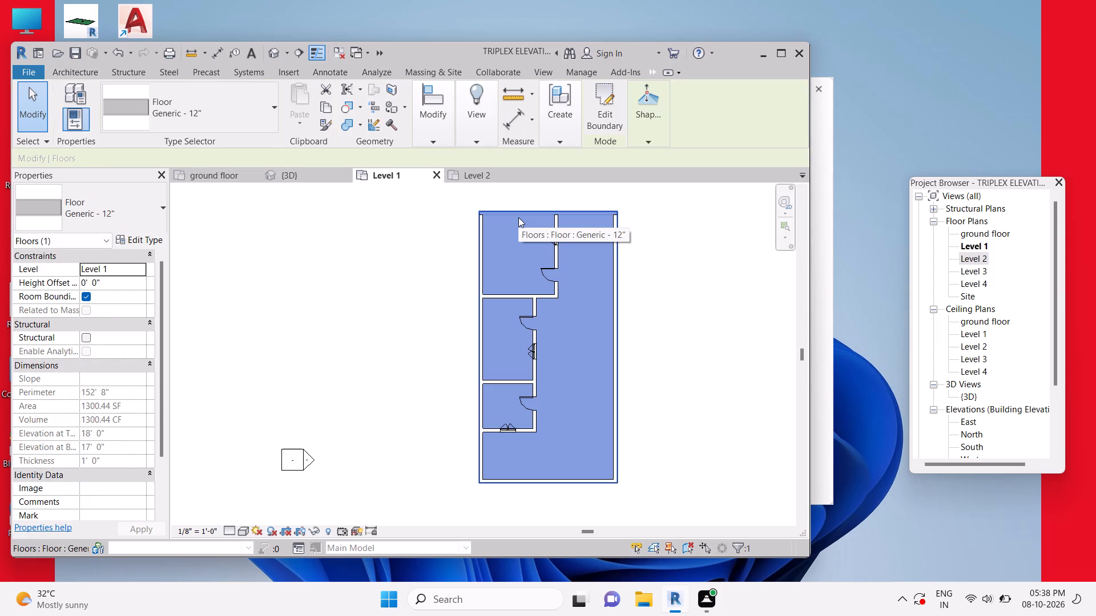
key("ctrl+c")
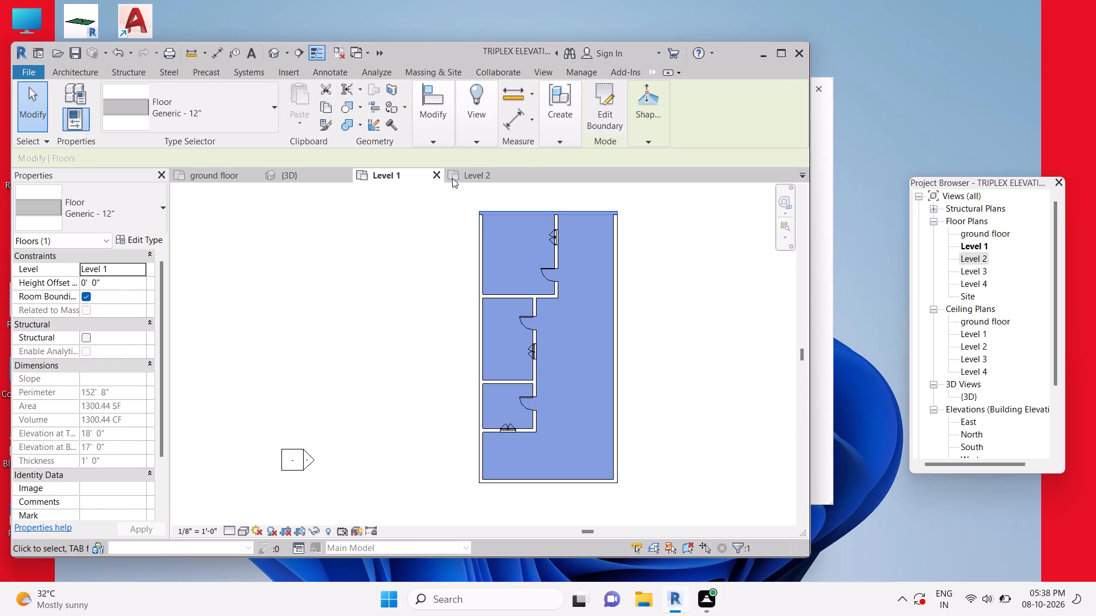
left_click(482, 173)
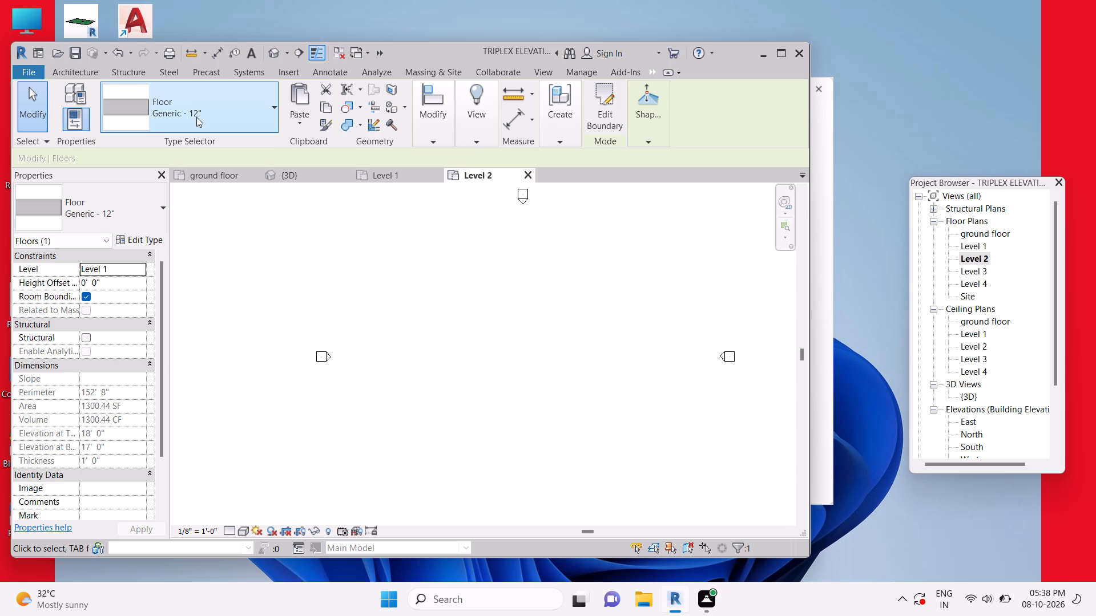
left_click(307, 96)
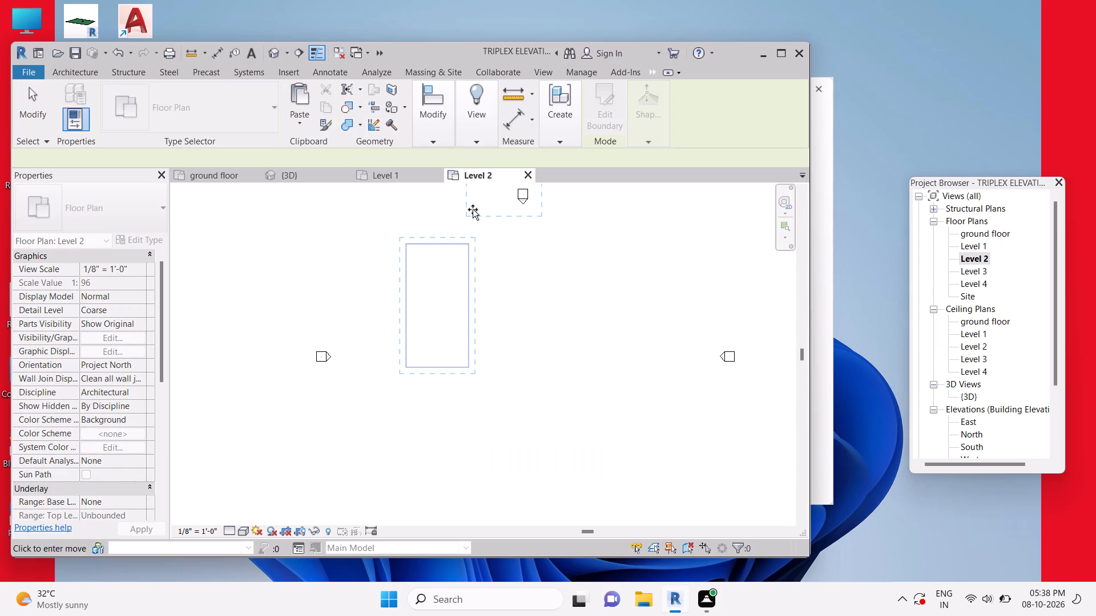
left_click(473, 208)
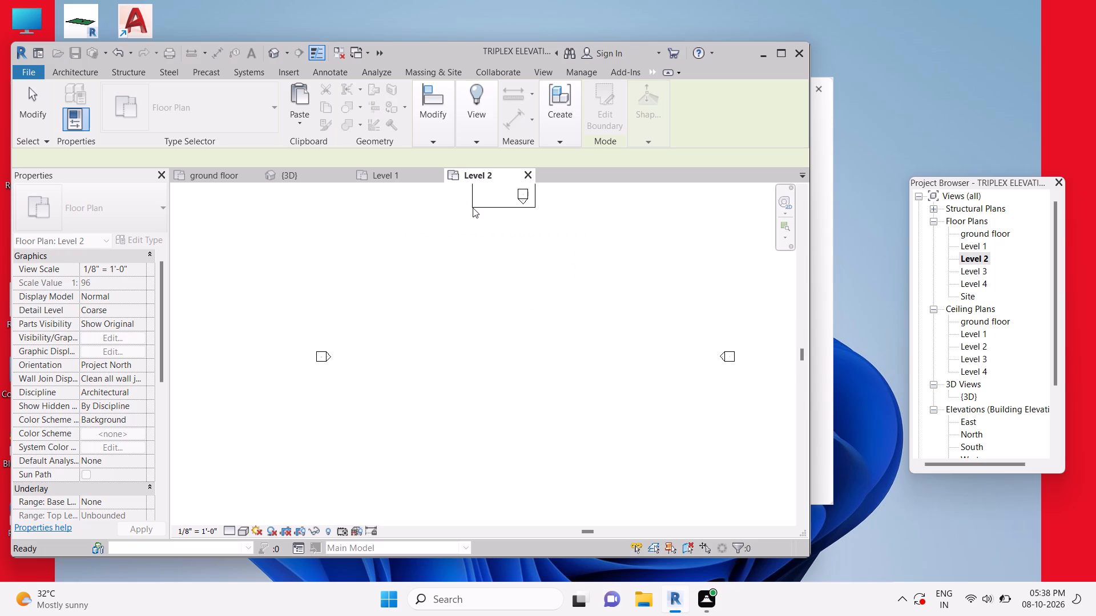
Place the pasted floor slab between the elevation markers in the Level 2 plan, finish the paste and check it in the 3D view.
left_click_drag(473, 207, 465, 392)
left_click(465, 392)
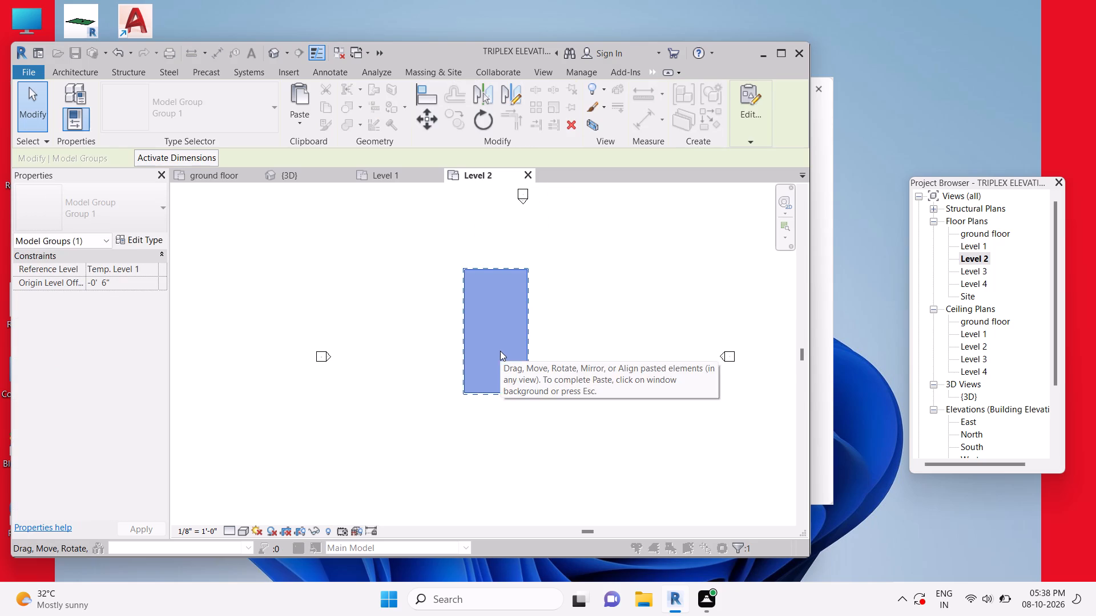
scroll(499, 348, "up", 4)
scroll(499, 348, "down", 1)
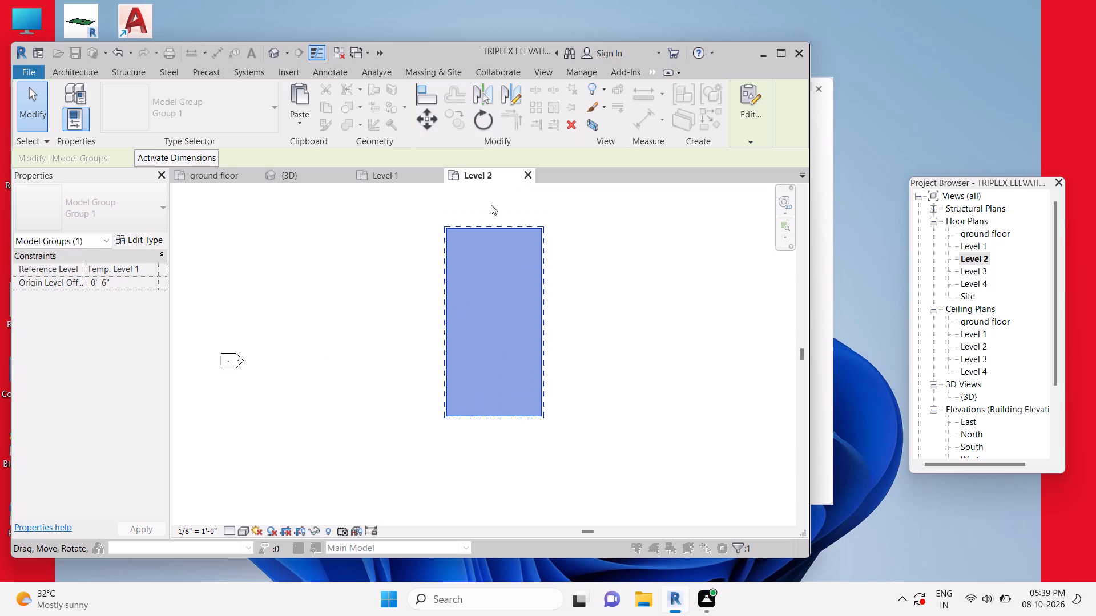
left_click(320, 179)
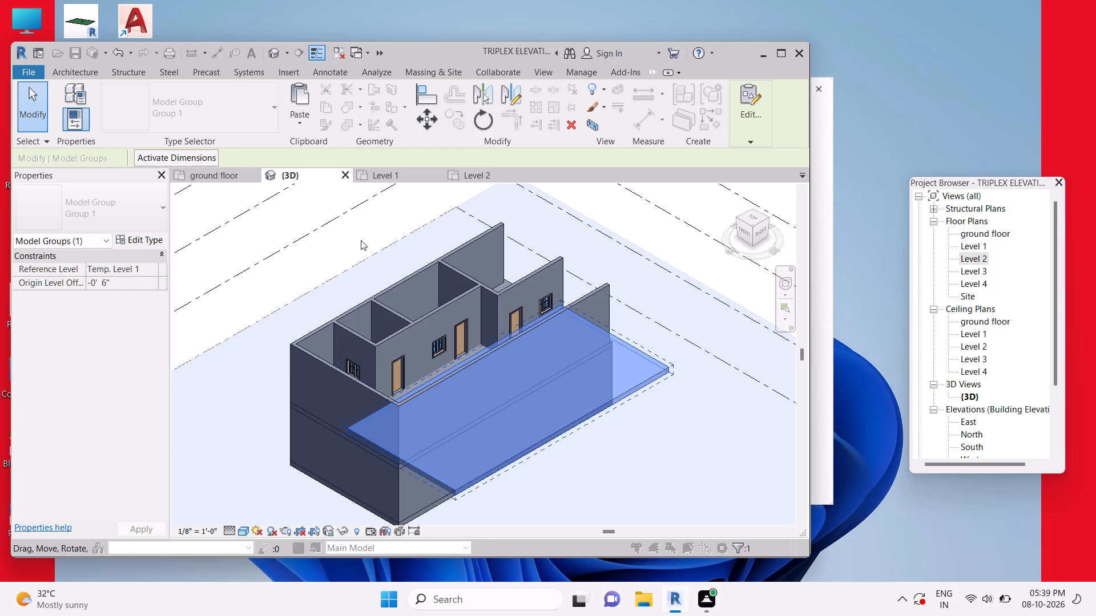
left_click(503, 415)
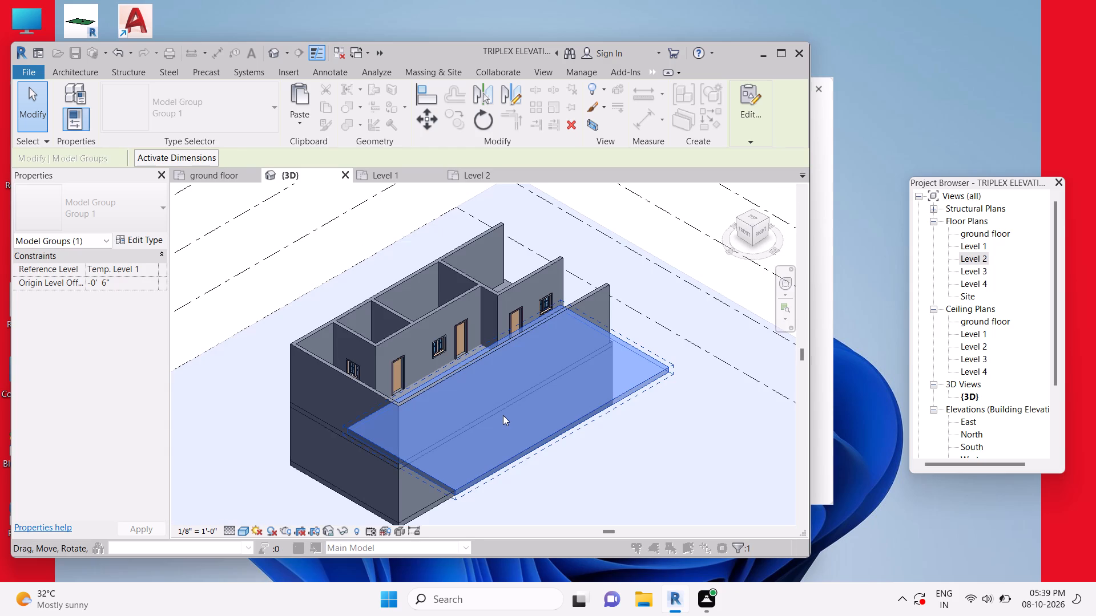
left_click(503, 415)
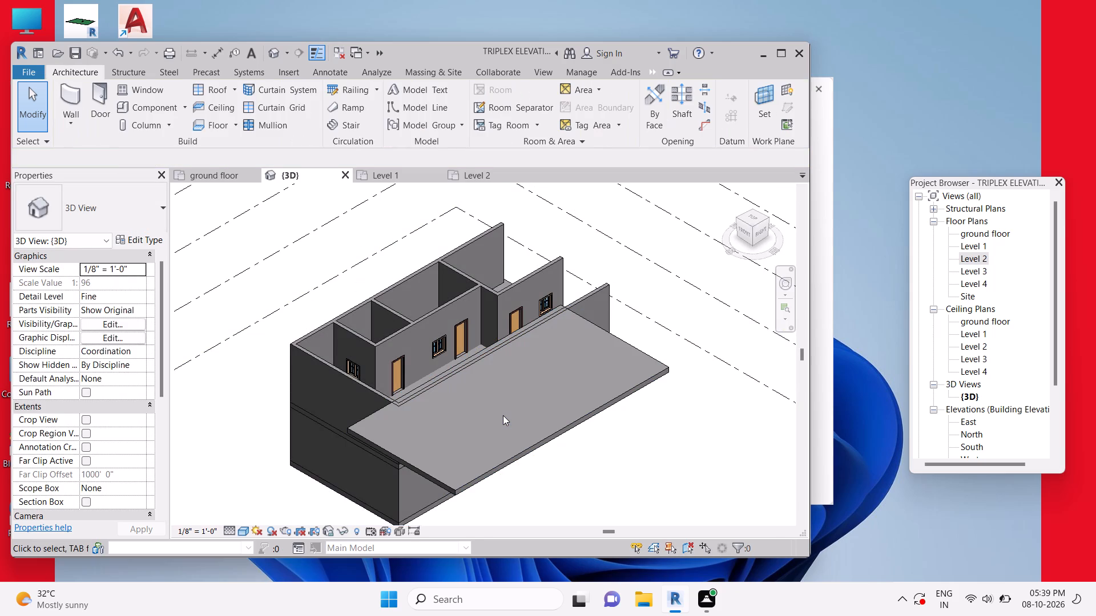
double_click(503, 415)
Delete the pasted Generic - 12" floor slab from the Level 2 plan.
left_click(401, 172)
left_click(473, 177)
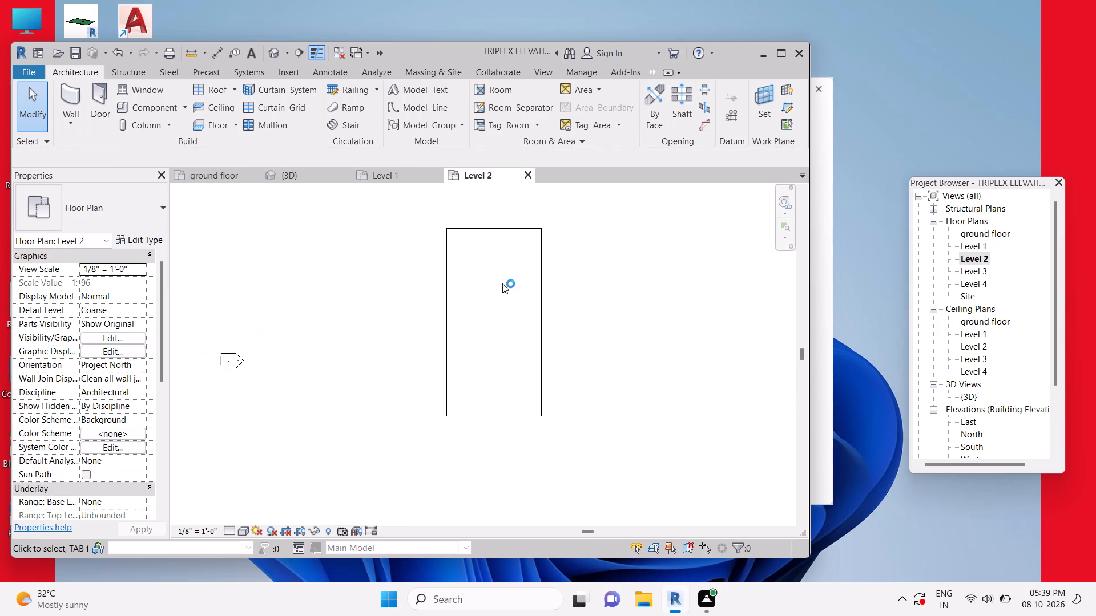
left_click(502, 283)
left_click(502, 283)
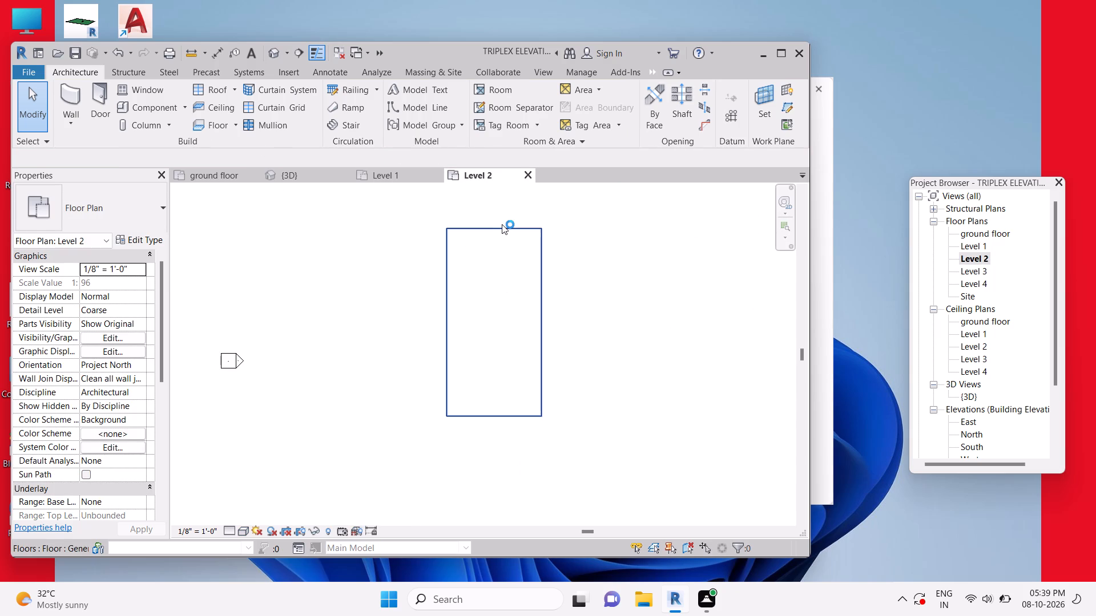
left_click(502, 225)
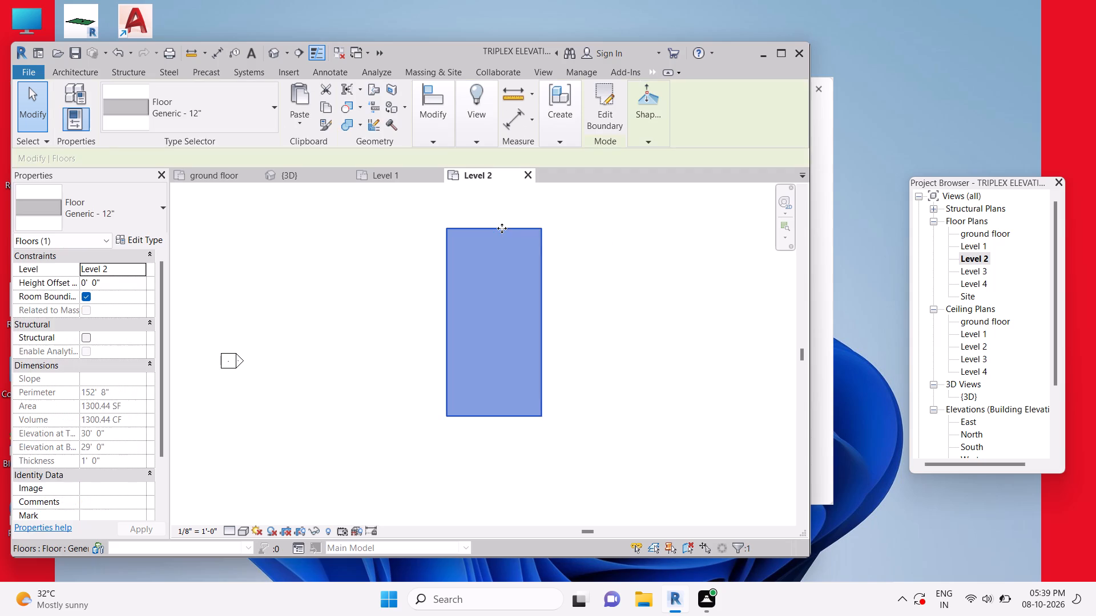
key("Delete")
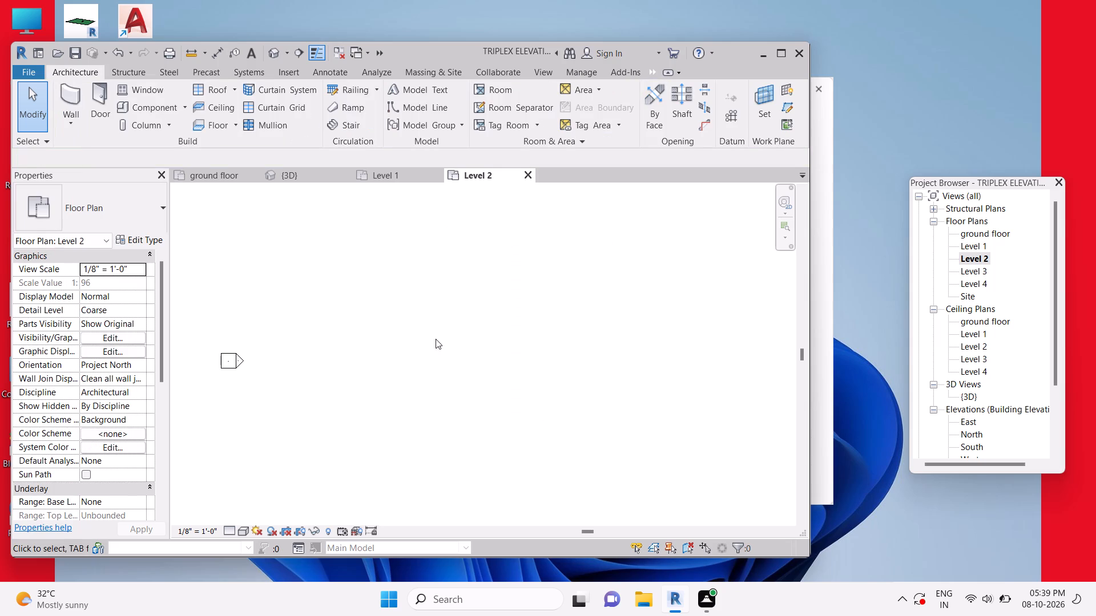
Dismiss the Autodesk notification card and compare the Level 1 plan with the area between the elevation markers in the Level 2 plan.
left_click(397, 177)
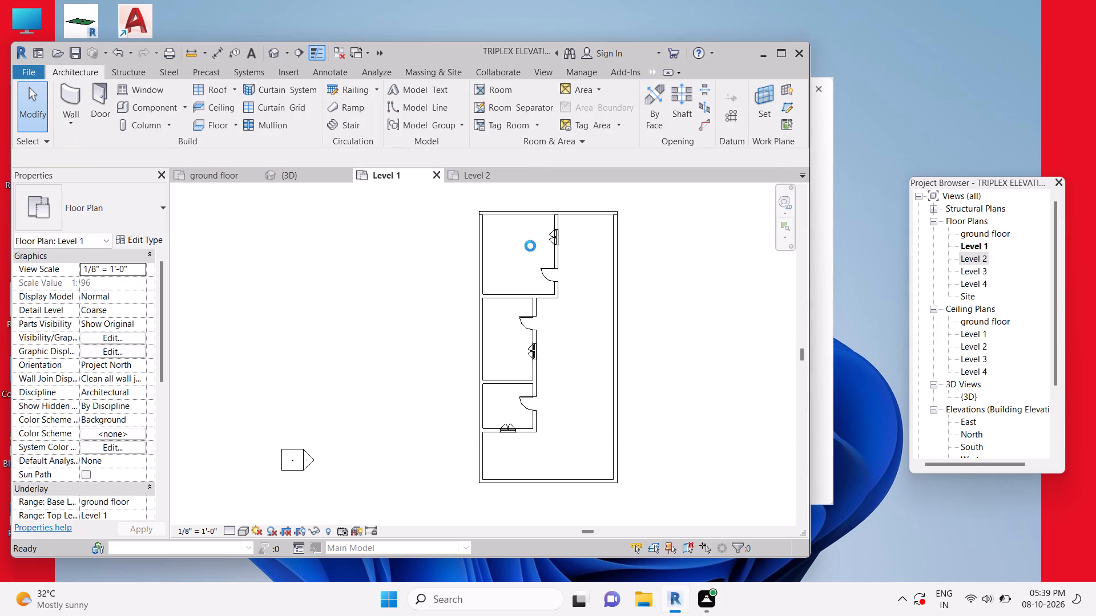
left_click(761, 140)
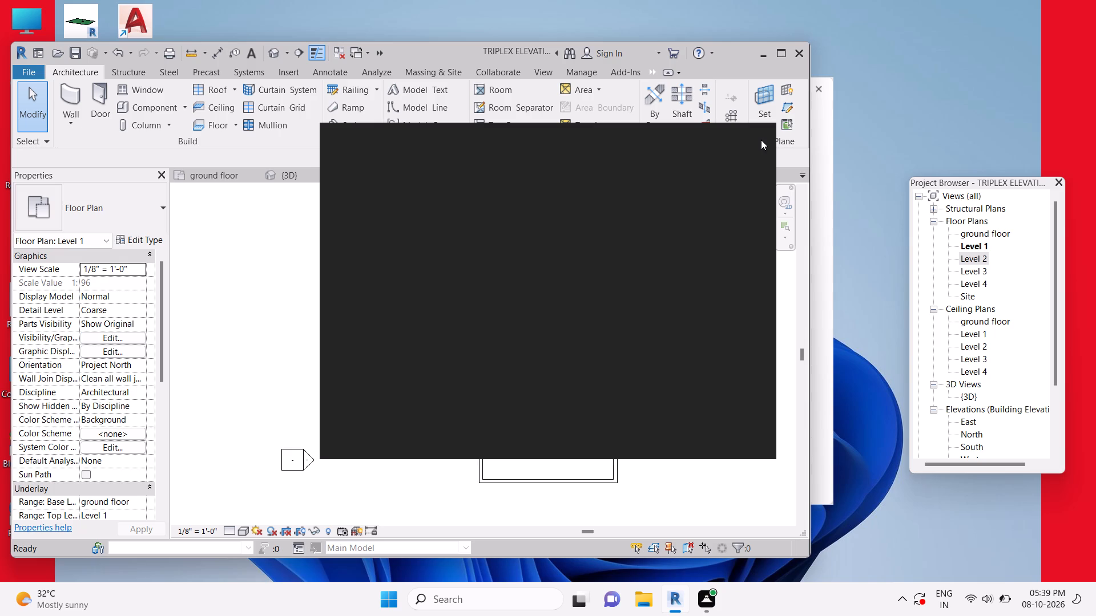
left_click(756, 137)
left_click(756, 137)
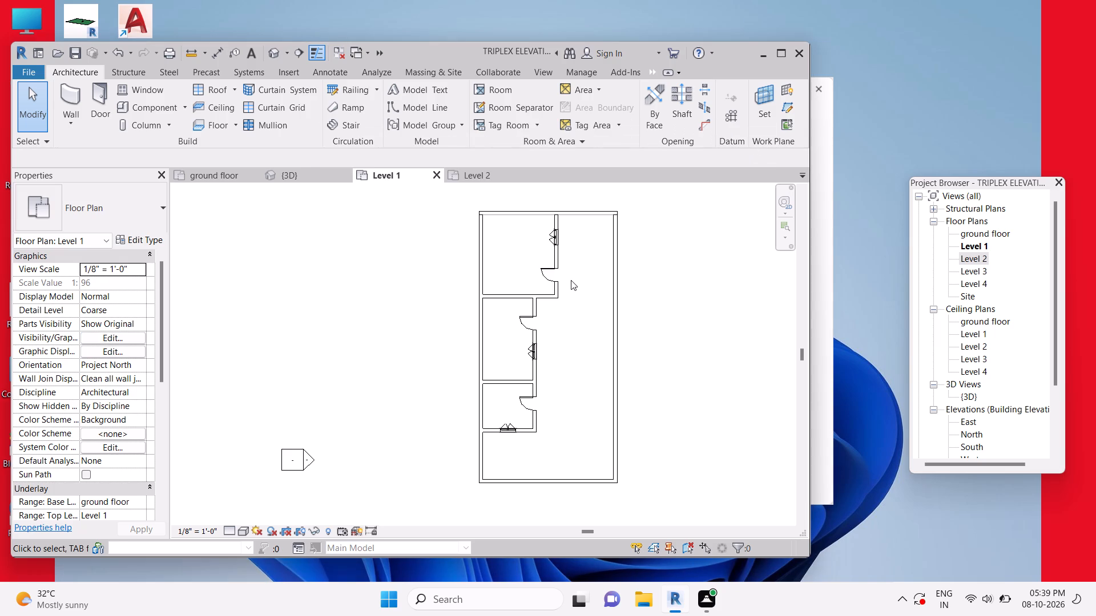
left_click(486, 182)
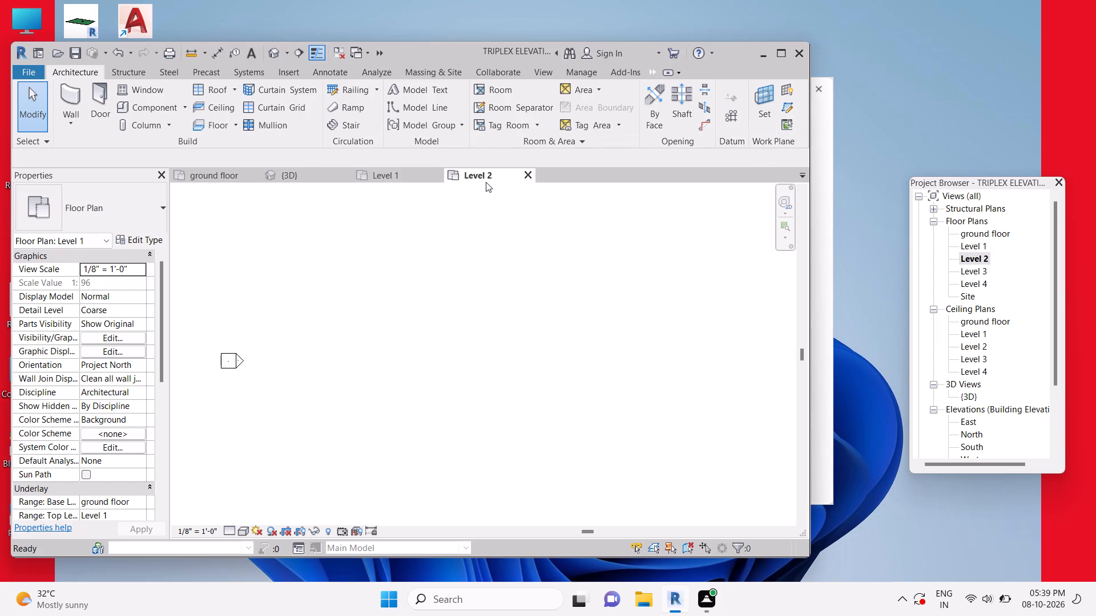
scroll(459, 231, "down", 3)
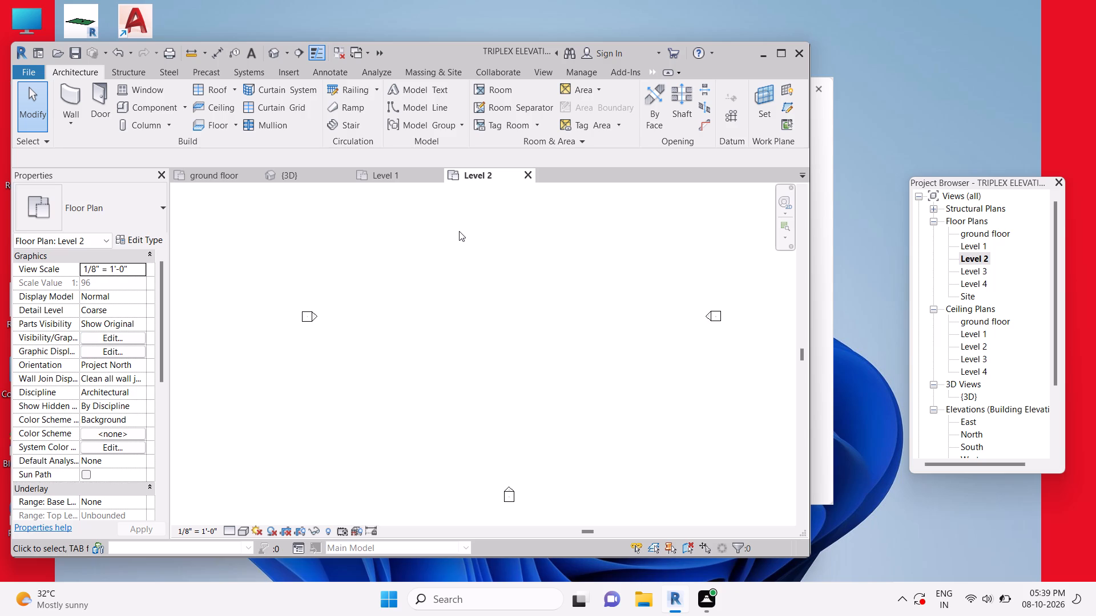
scroll(378, 253, "down", 2)
middle_click_drag(468, 287, 471, 349)
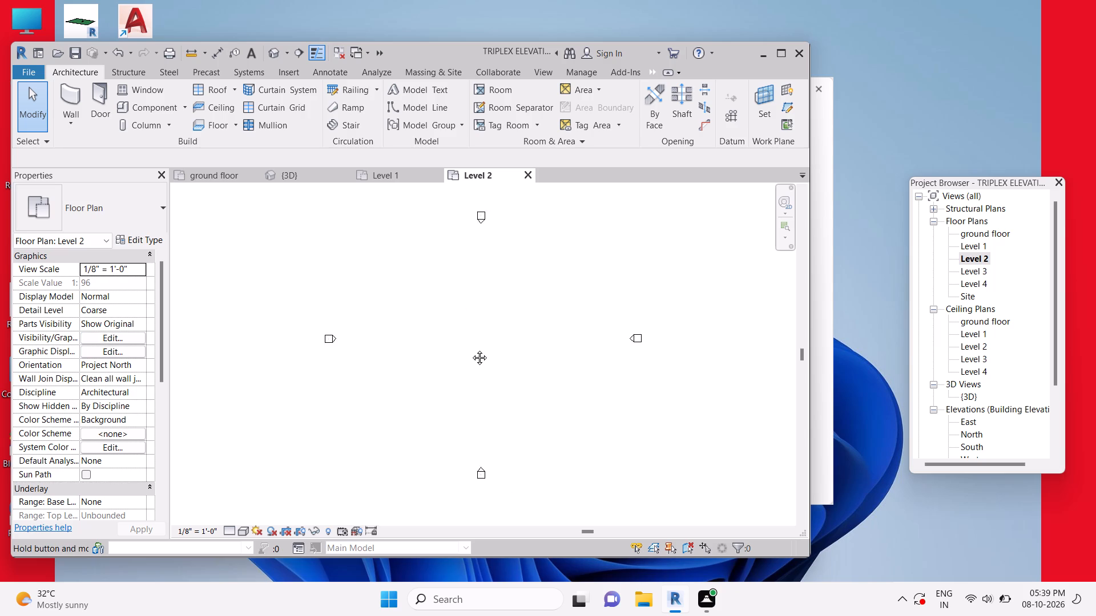
middle_click_drag(471, 349, 471, 352)
scroll(471, 352, "up", 2)
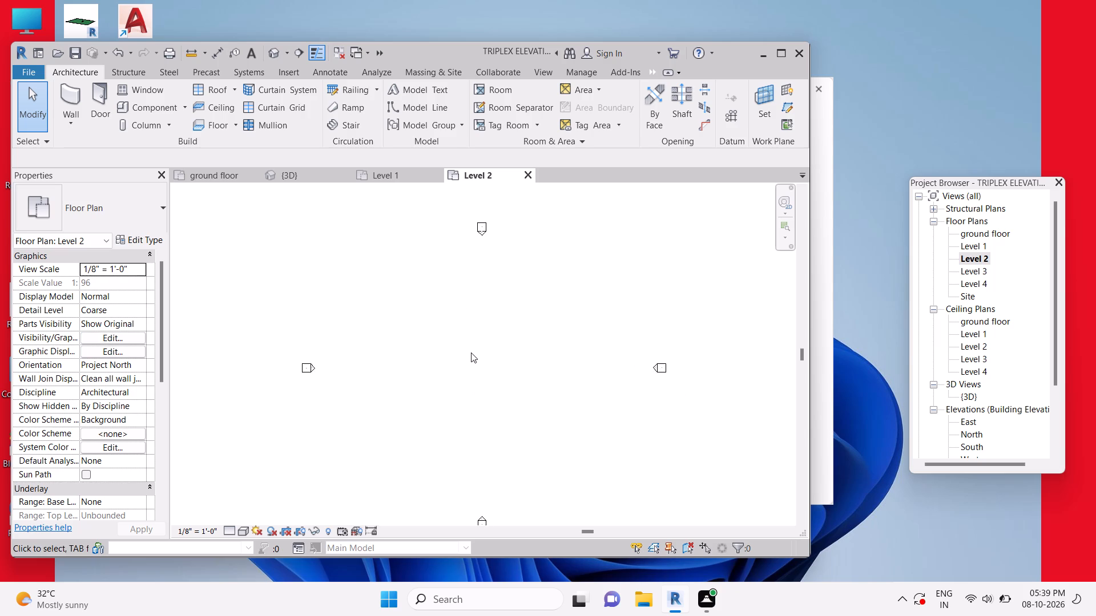
scroll(471, 352, "down", 1)
middle_click_drag(471, 352, 483, 344)
scroll(483, 344, "down", 1)
Inspect the Generic - 12" floor slab in the Level 1 plan and check the middle of the Level 2 plan for elements.
left_click(416, 179)
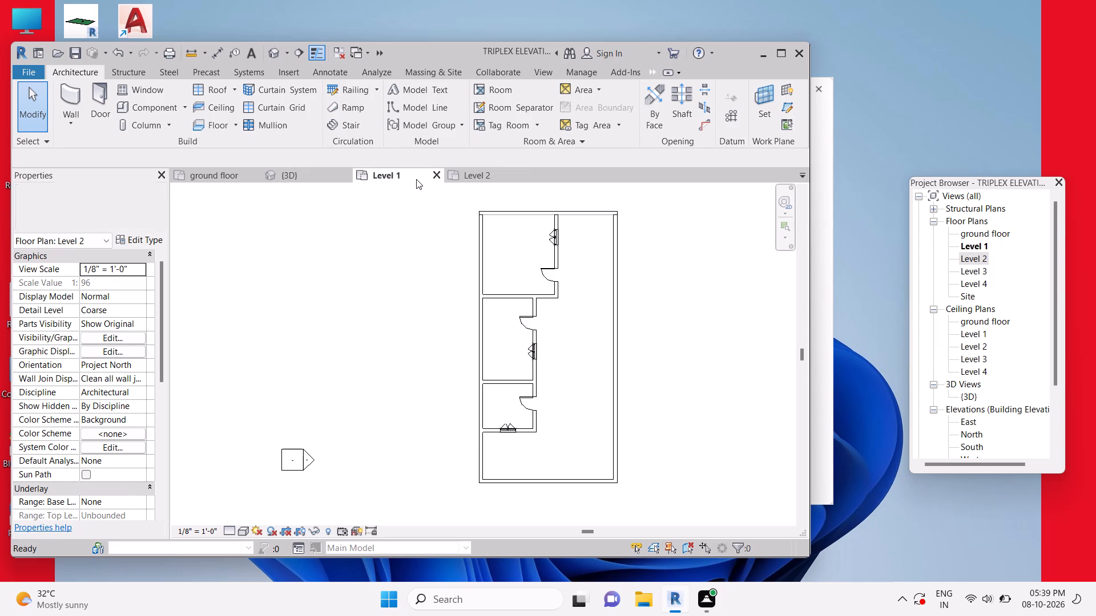
left_click(544, 212)
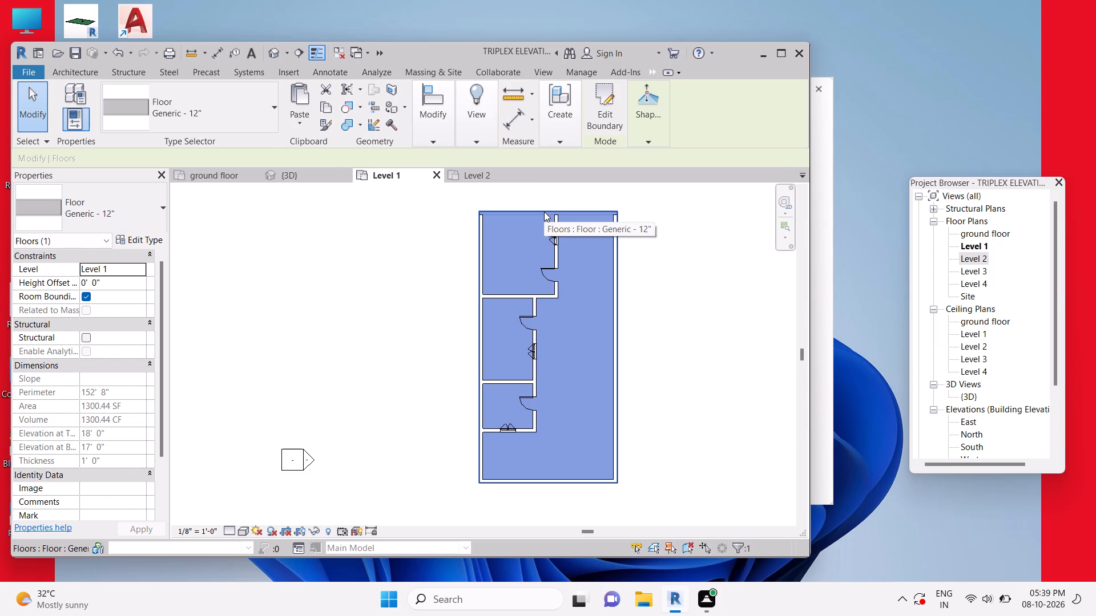
left_click(544, 211)
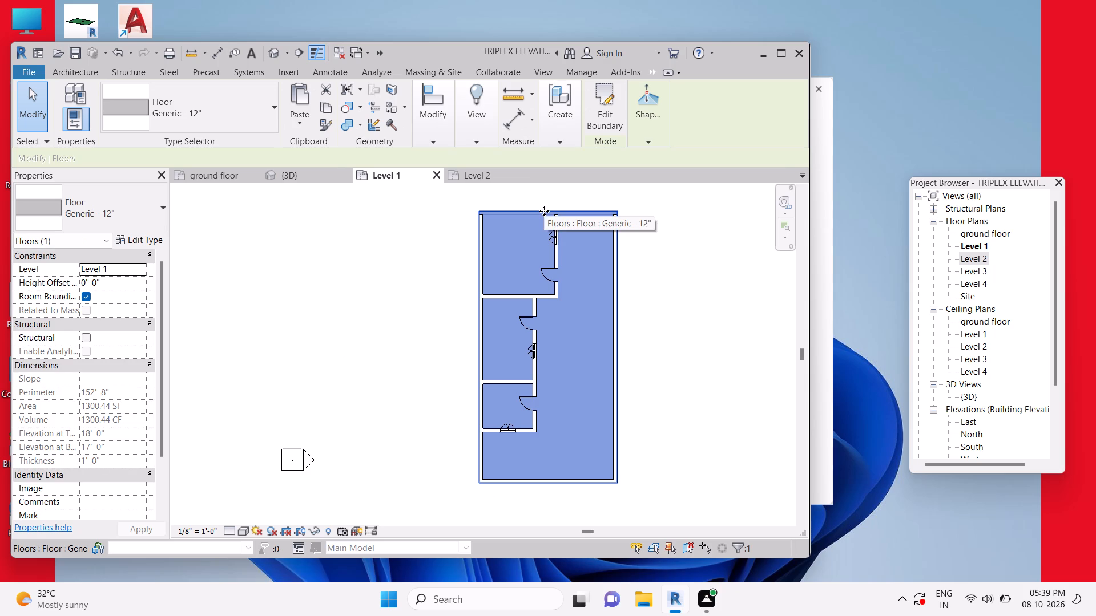
left_click(485, 249)
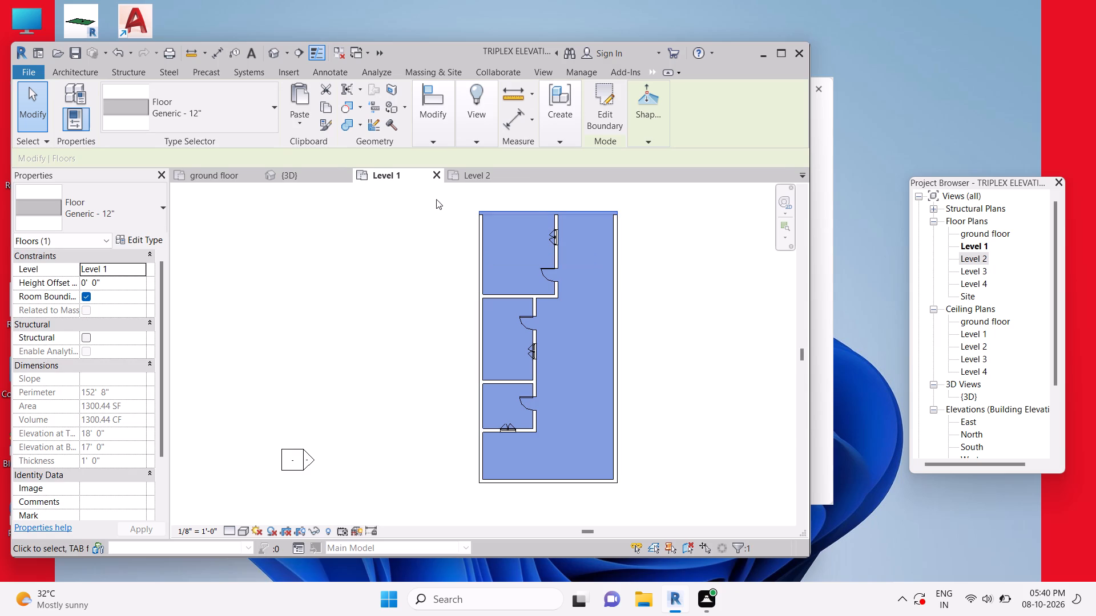
left_click(484, 175)
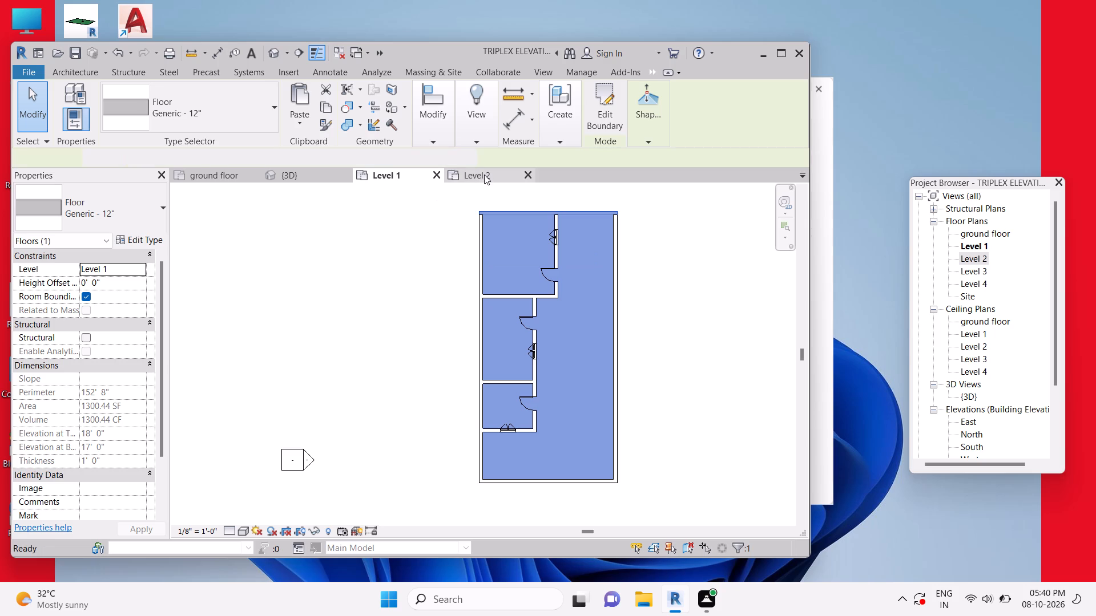
left_click(484, 175)
left_click(494, 346)
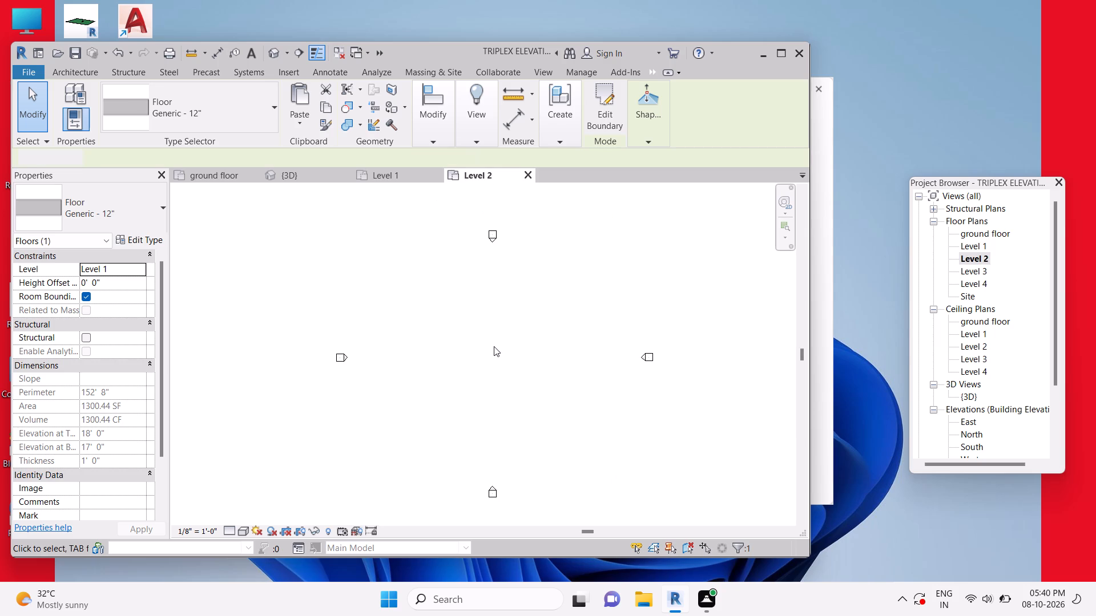
left_click_drag(497, 322, 500, 383)
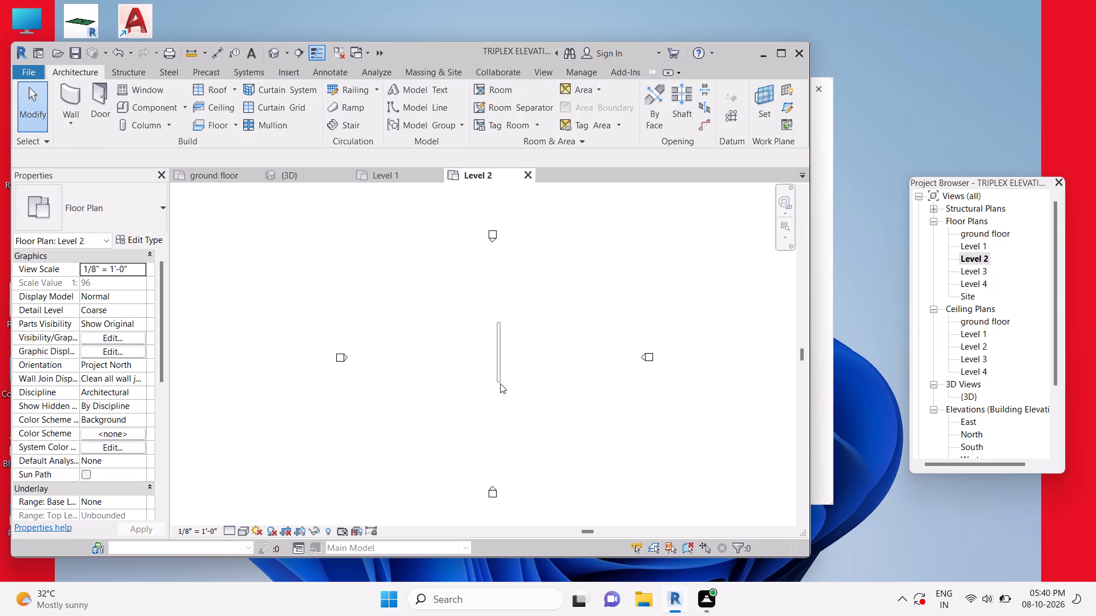
left_click_drag(500, 383, 521, 283)
left_click_drag(521, 283, 490, 378)
left_click_drag(490, 379, 495, 386)
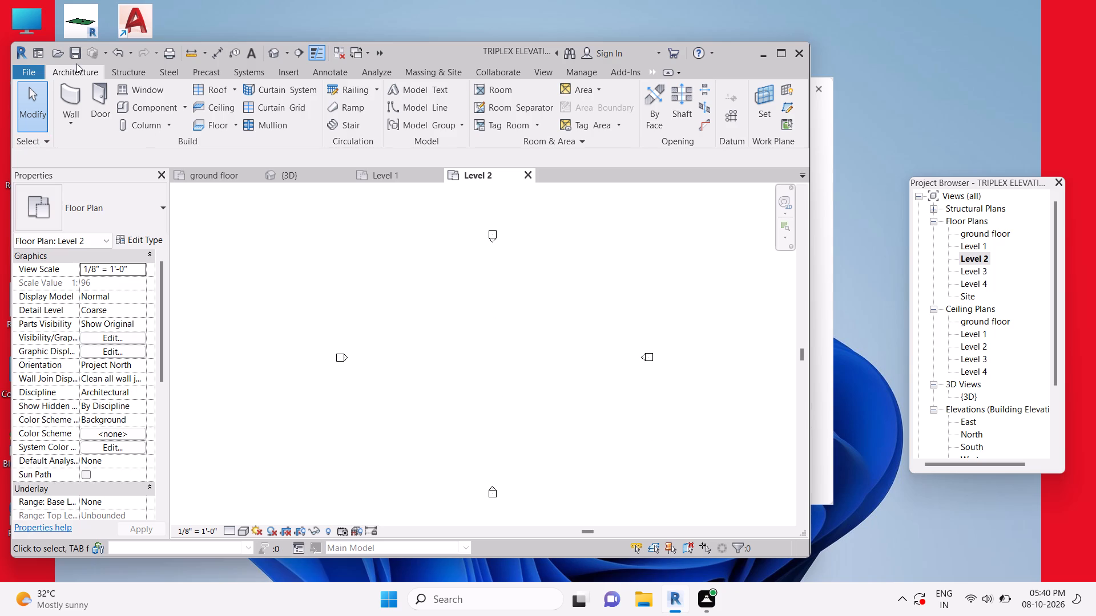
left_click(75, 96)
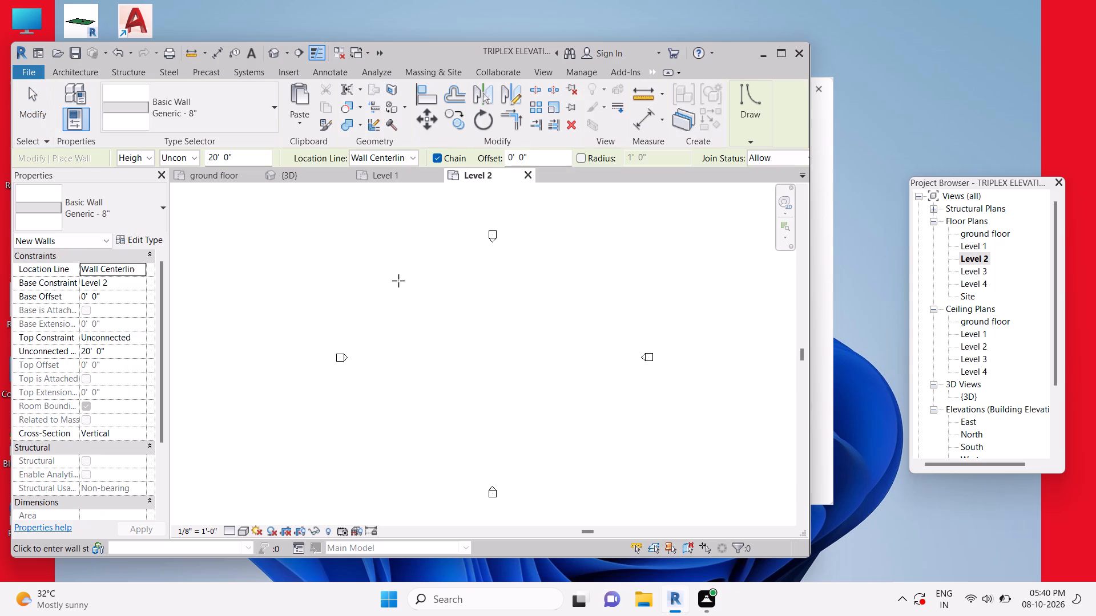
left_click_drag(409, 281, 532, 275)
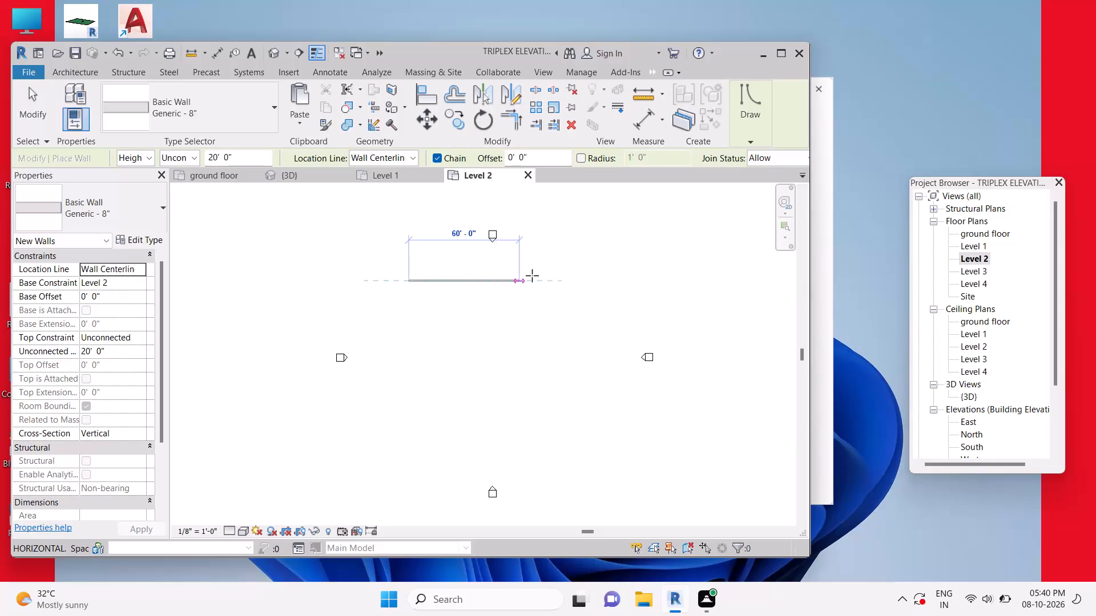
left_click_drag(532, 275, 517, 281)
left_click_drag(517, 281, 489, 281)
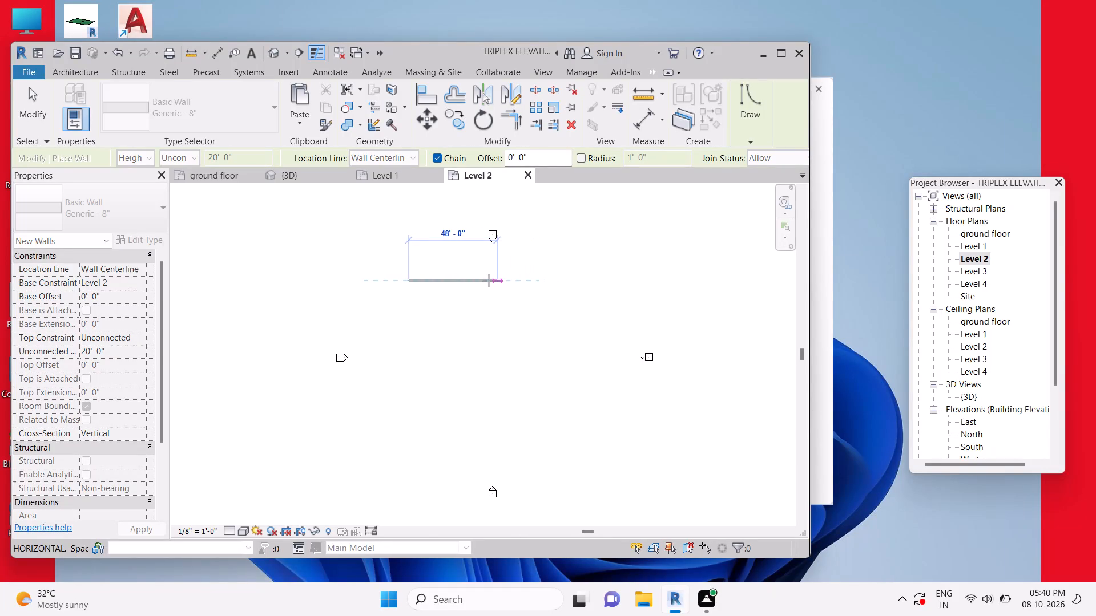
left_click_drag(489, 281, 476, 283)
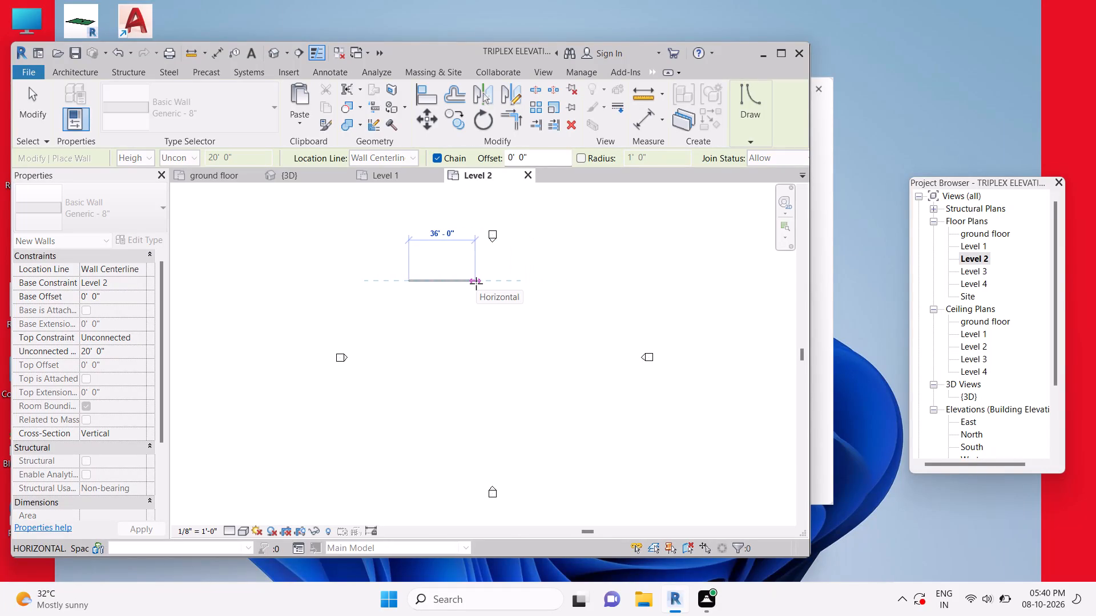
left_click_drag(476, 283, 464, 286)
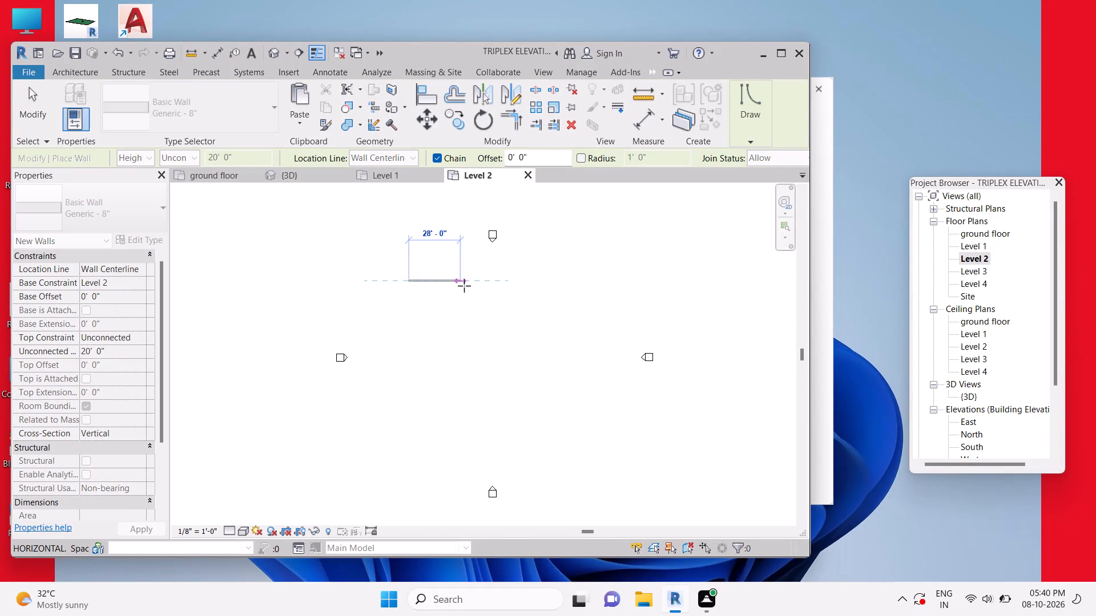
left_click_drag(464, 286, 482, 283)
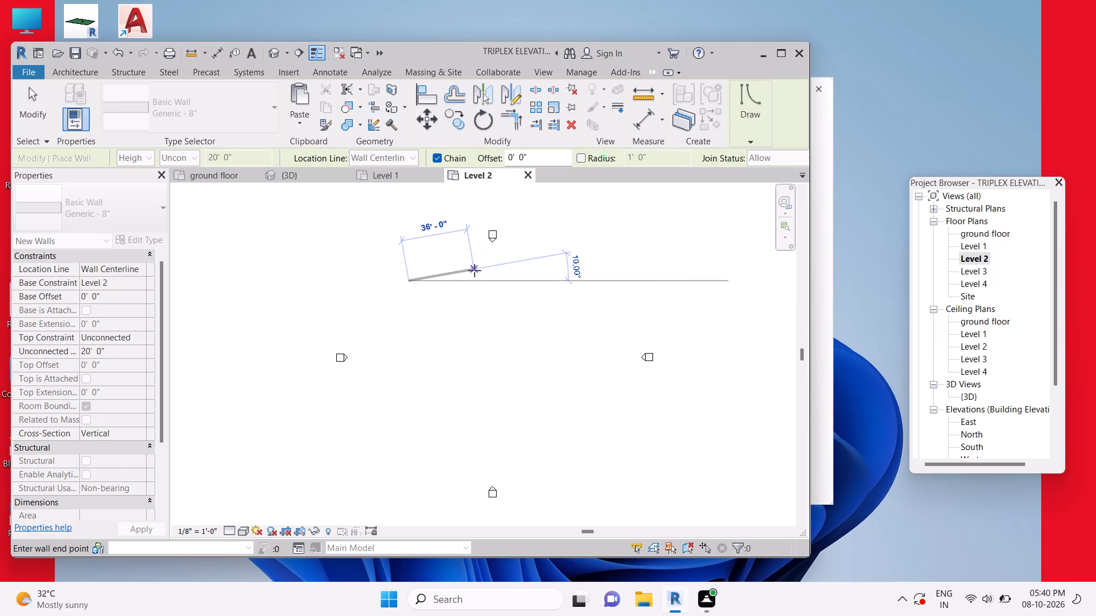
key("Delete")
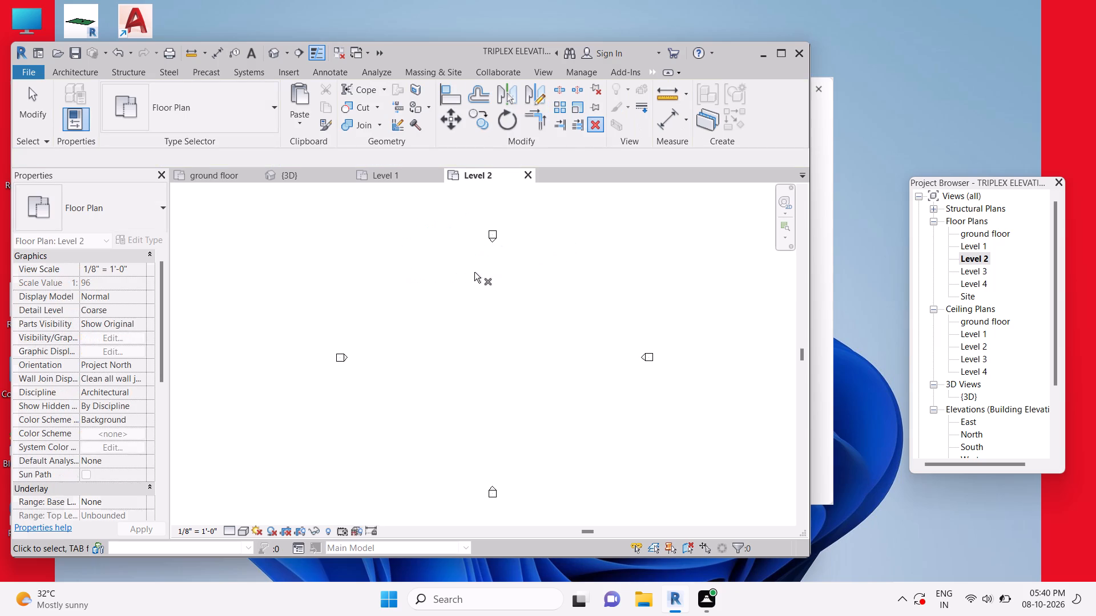
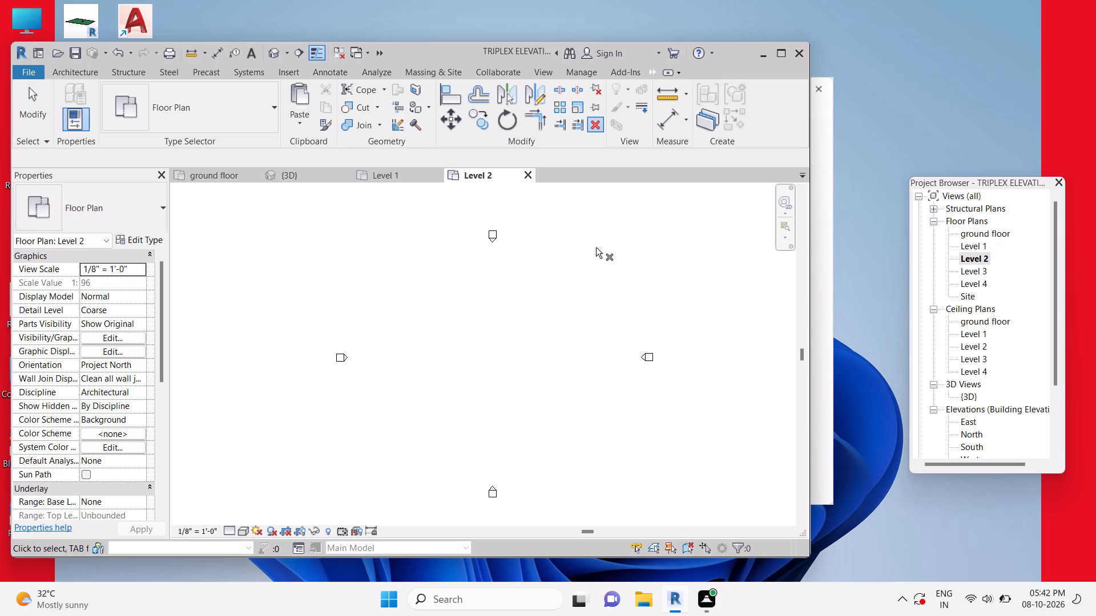
In the 3D view, undo the recent model edits back to the complete wall enclosure around the upper storey.
left_click(541, 317)
left_click(378, 181)
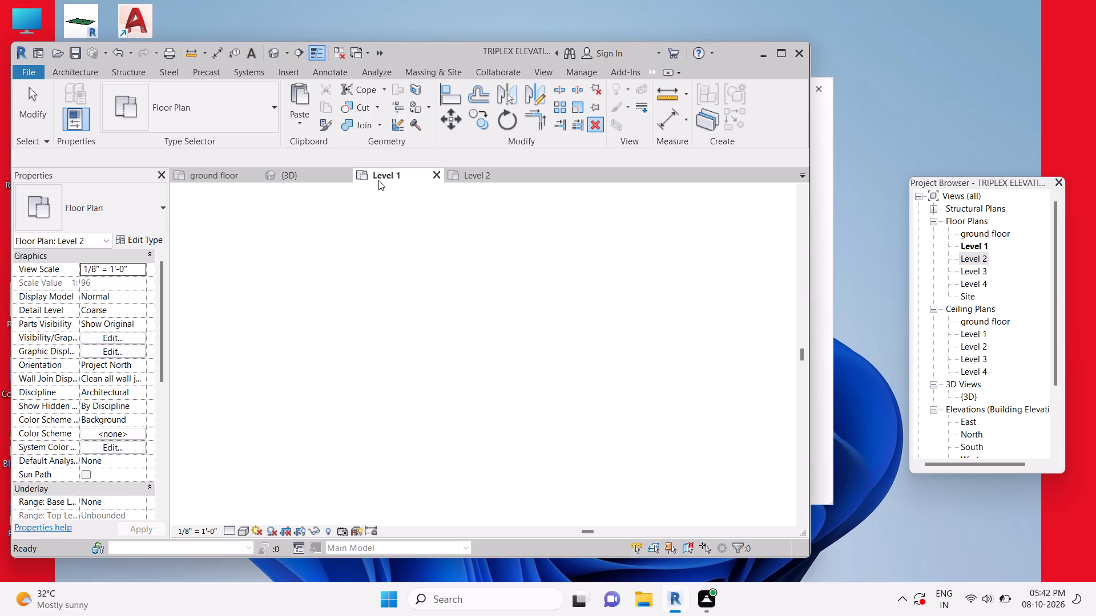
left_click(312, 177)
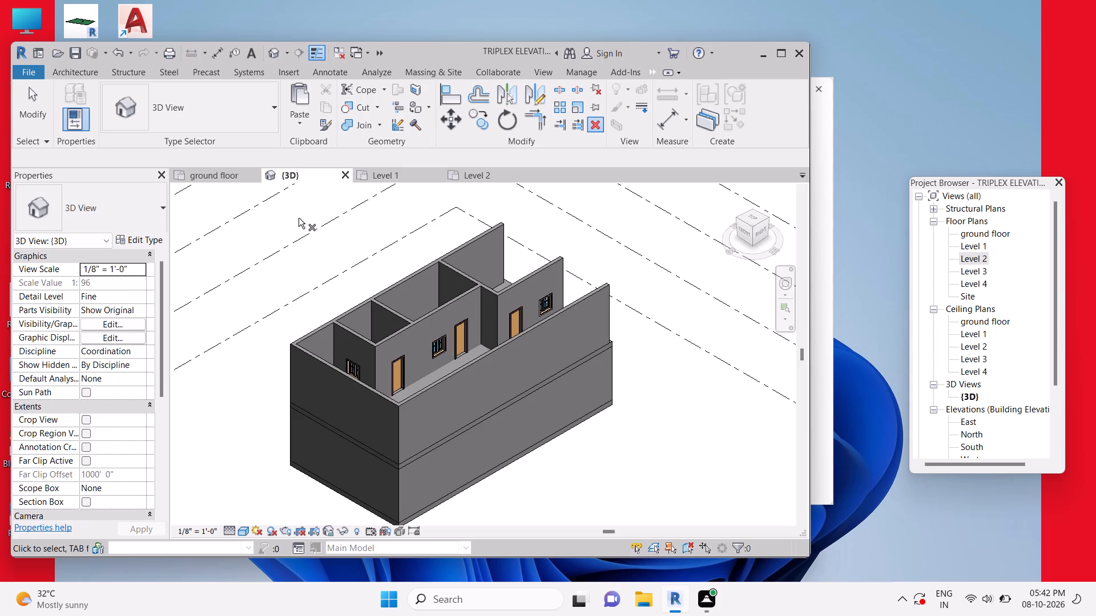
scroll(299, 218, "down", 1)
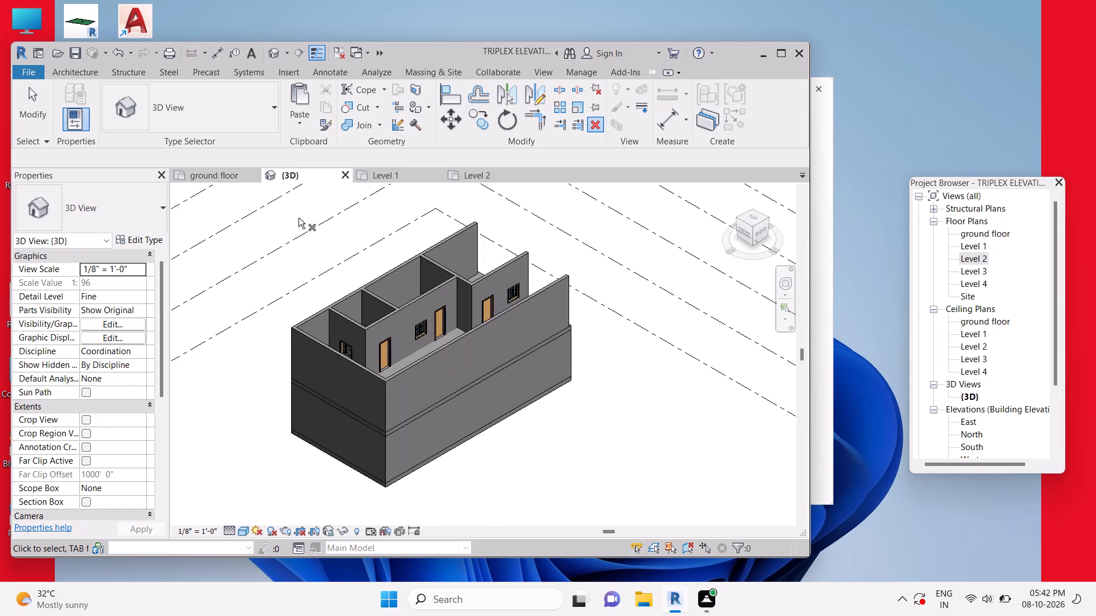
key("ctrl+z")
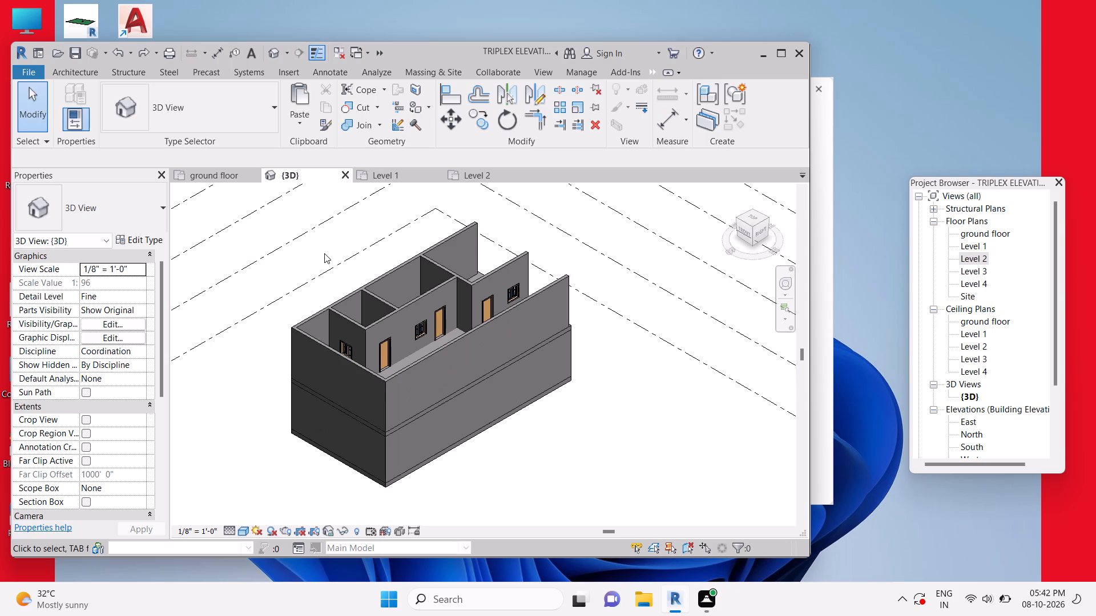
key("ctrl+z")
key("ctrl+x")
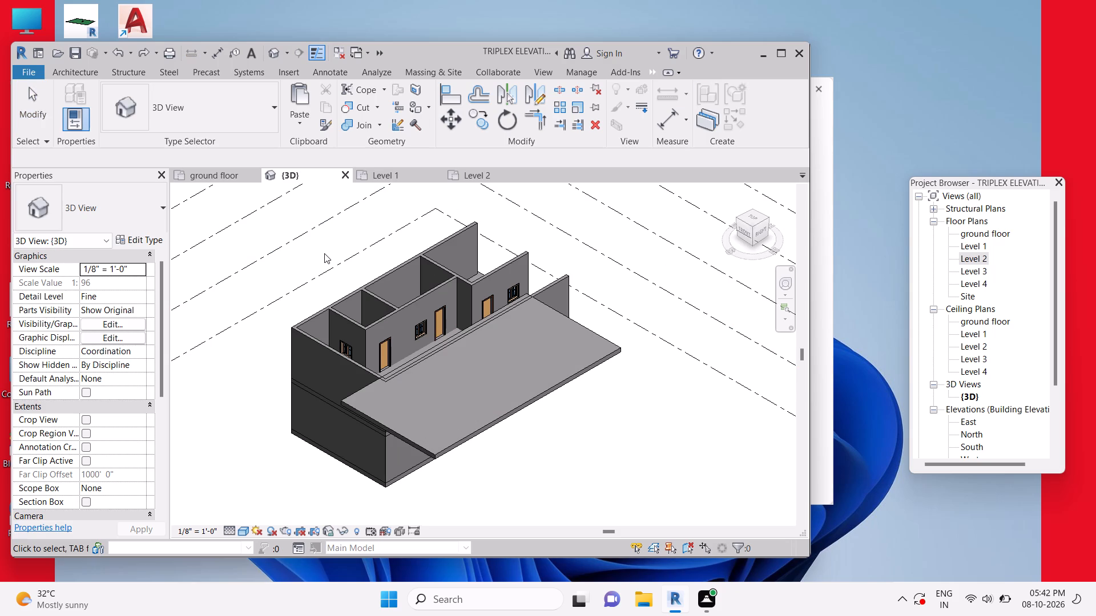
key("ctrl+z")
key("ctrl+z")
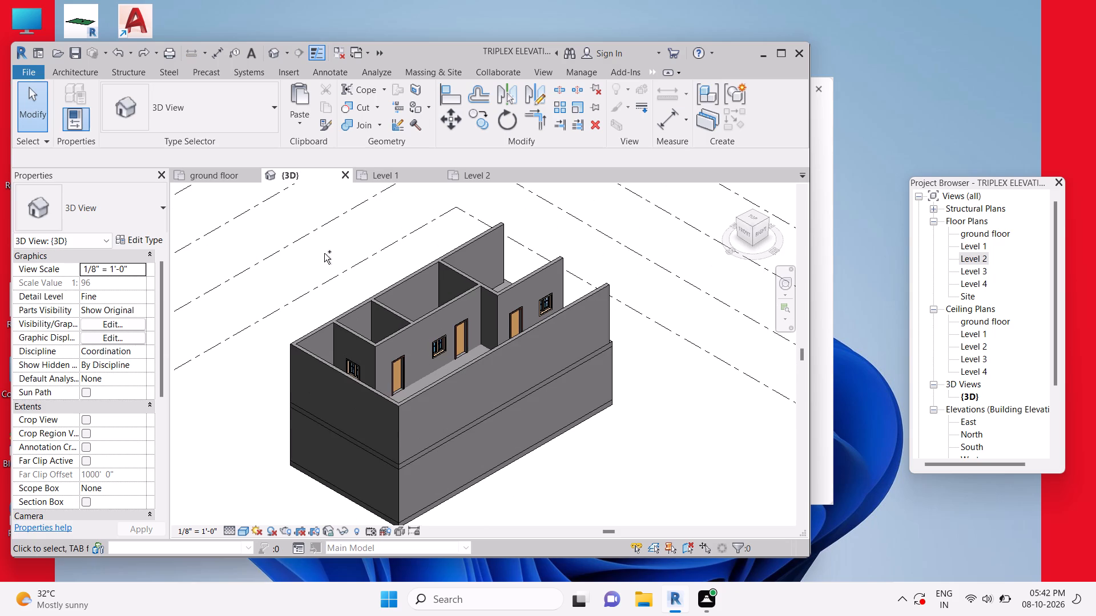
key("ctrl+z")
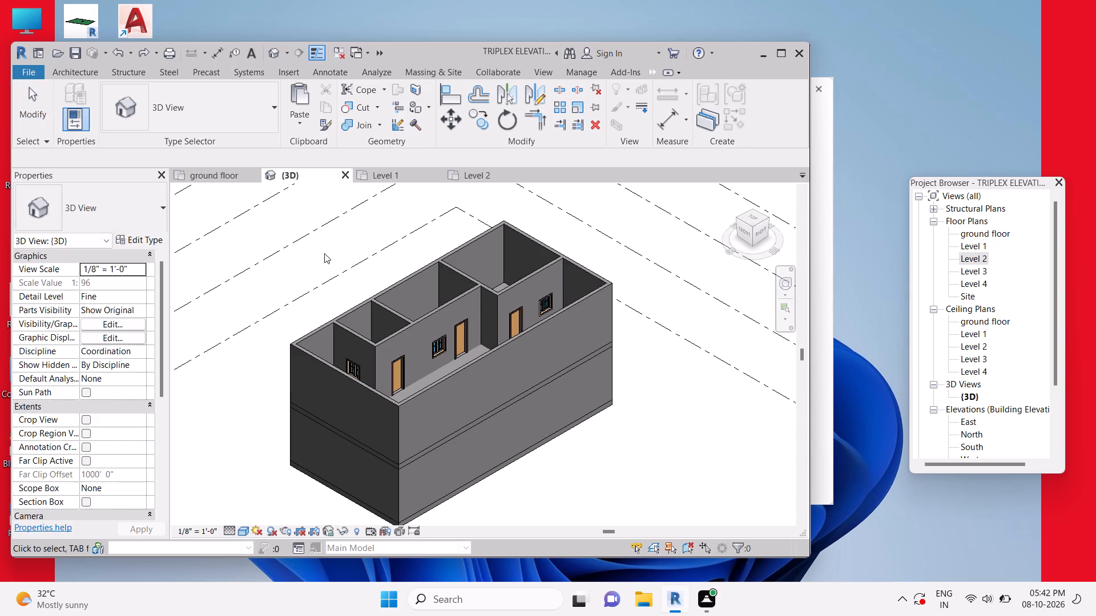
Dismiss the notification pop-up covering the 3D model.
left_click(655, 416)
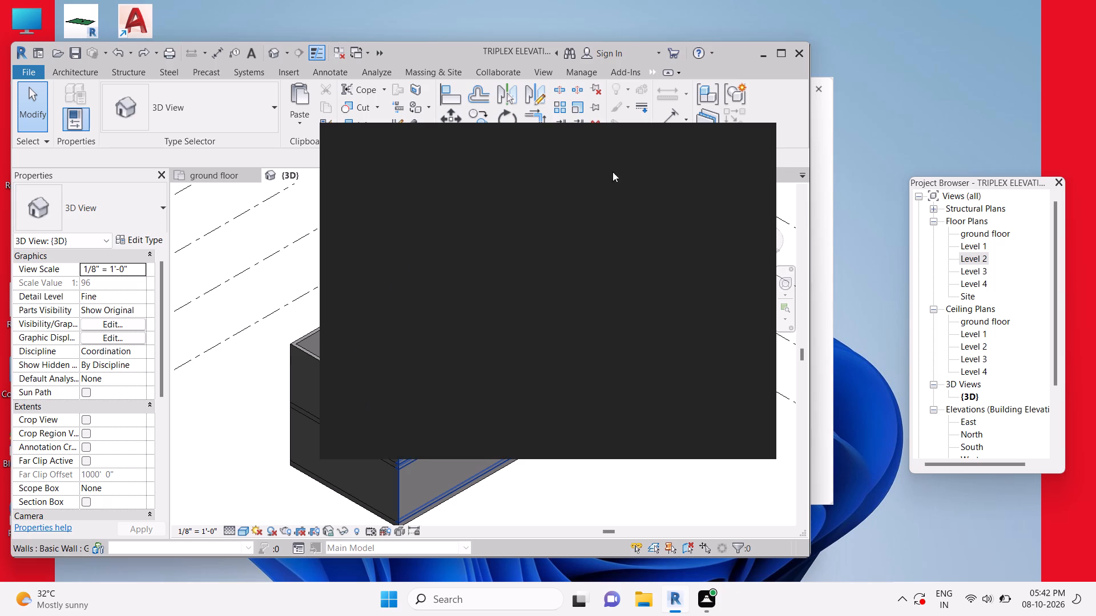
left_click(756, 135)
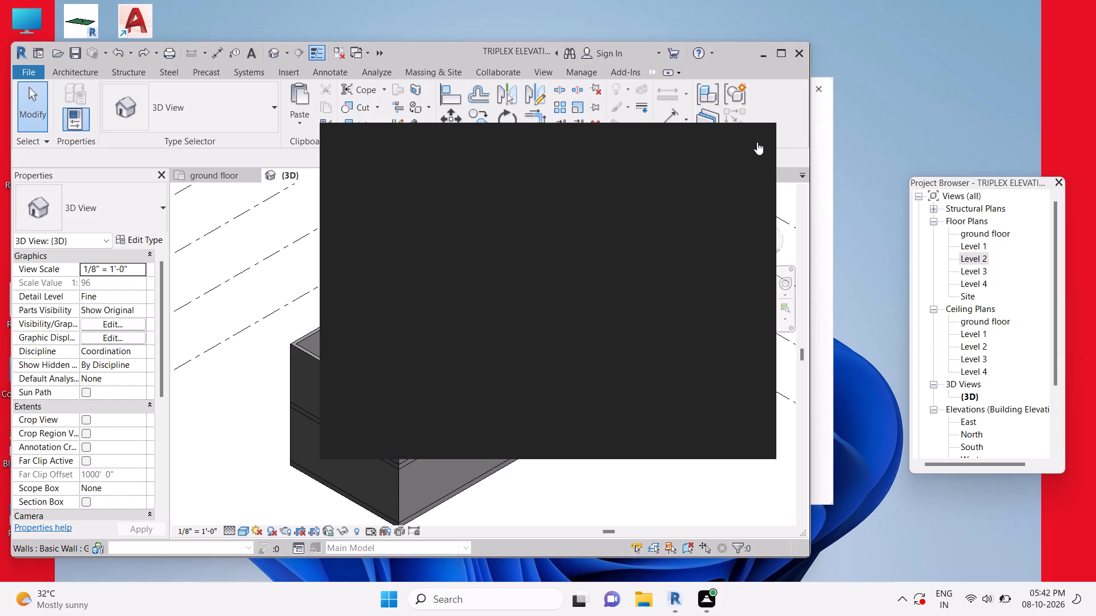
left_click(757, 142)
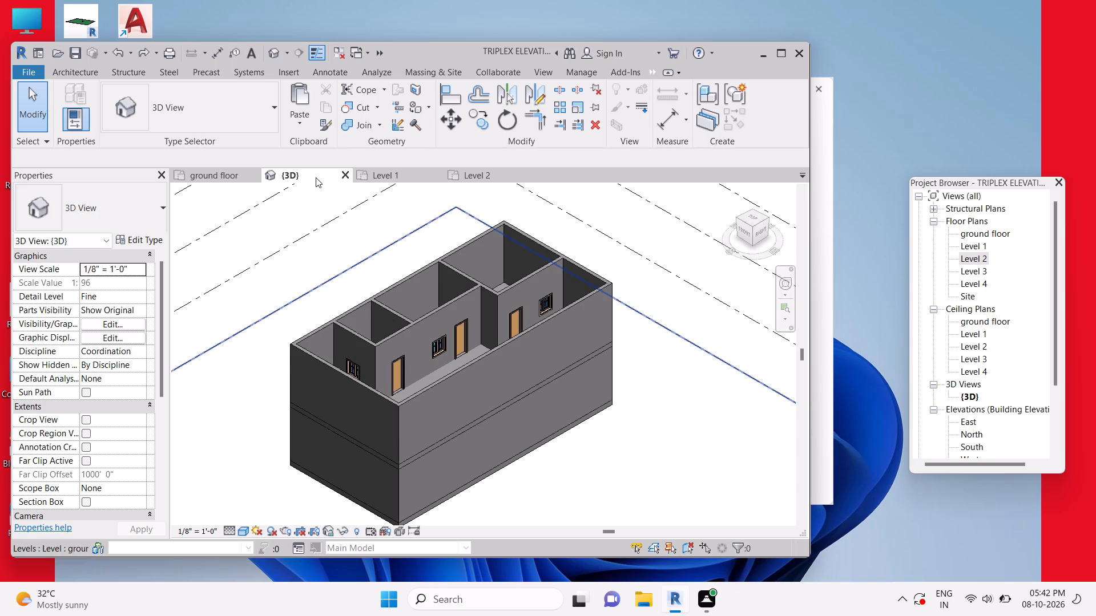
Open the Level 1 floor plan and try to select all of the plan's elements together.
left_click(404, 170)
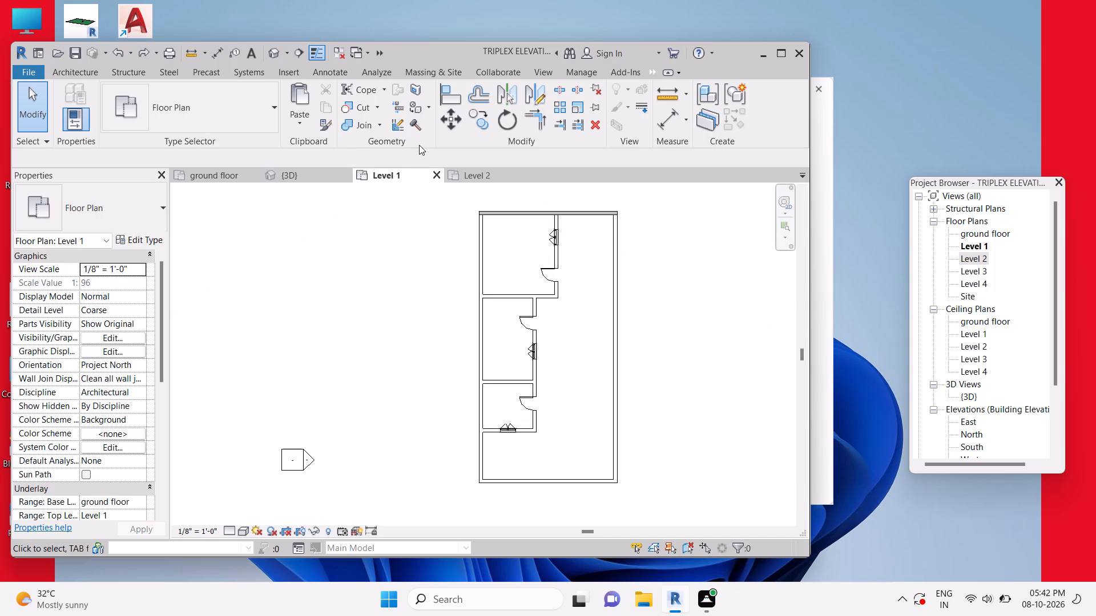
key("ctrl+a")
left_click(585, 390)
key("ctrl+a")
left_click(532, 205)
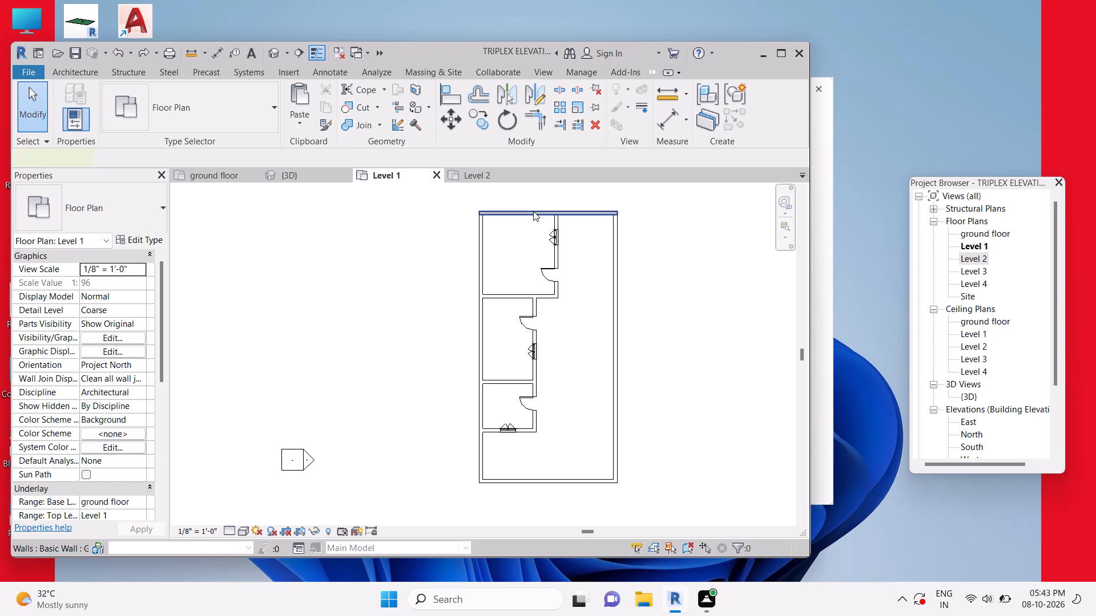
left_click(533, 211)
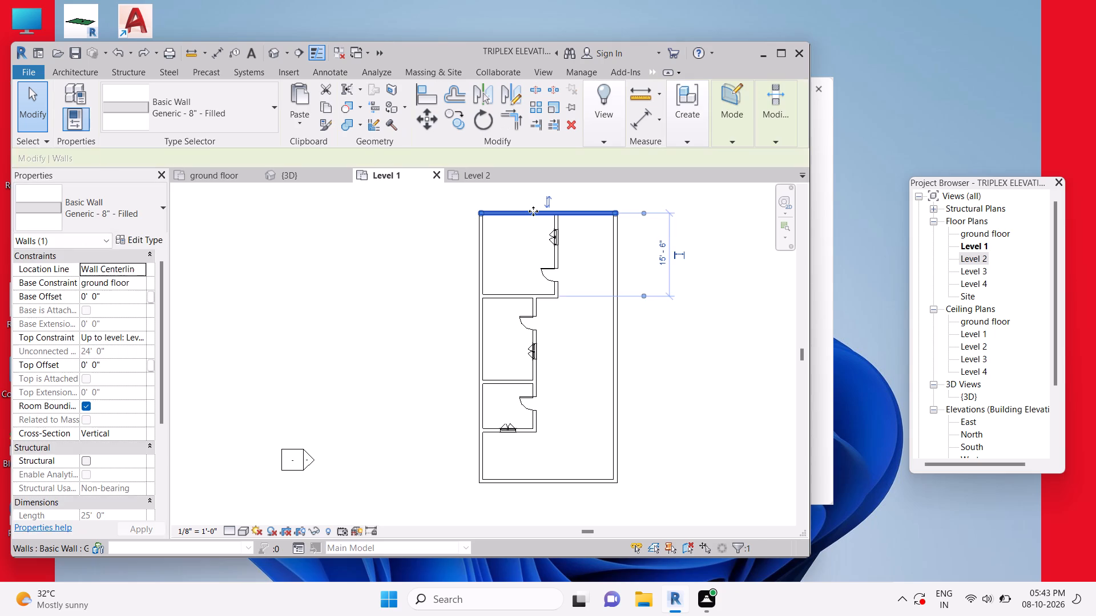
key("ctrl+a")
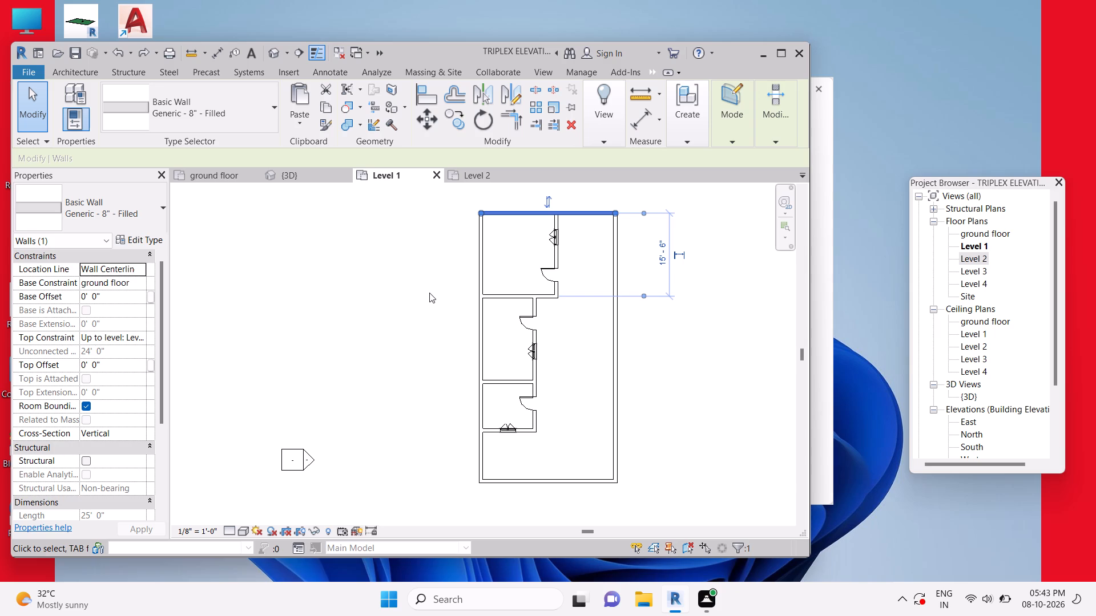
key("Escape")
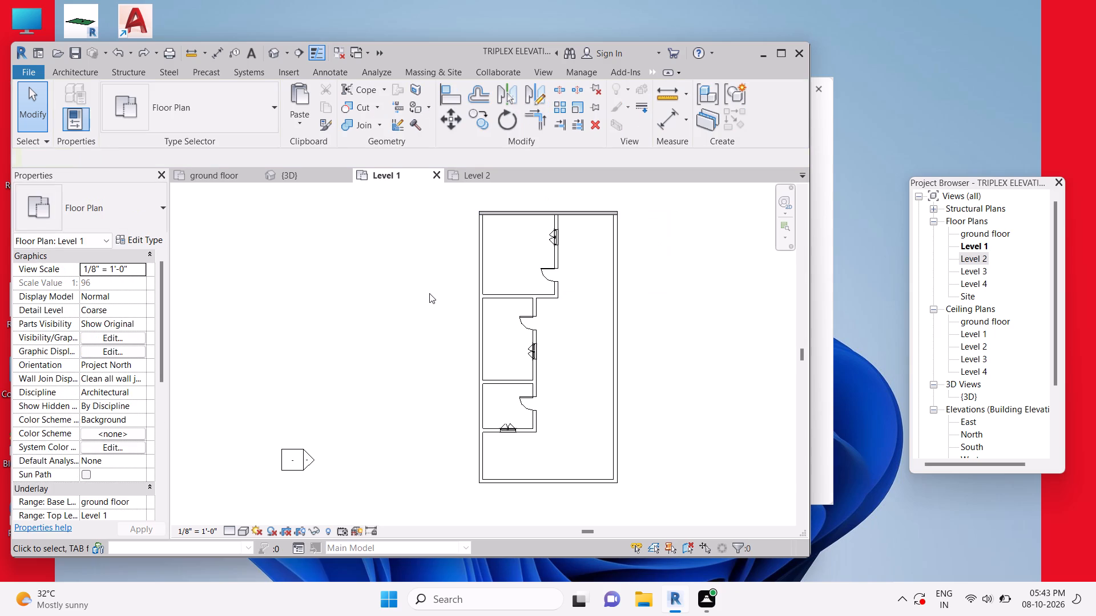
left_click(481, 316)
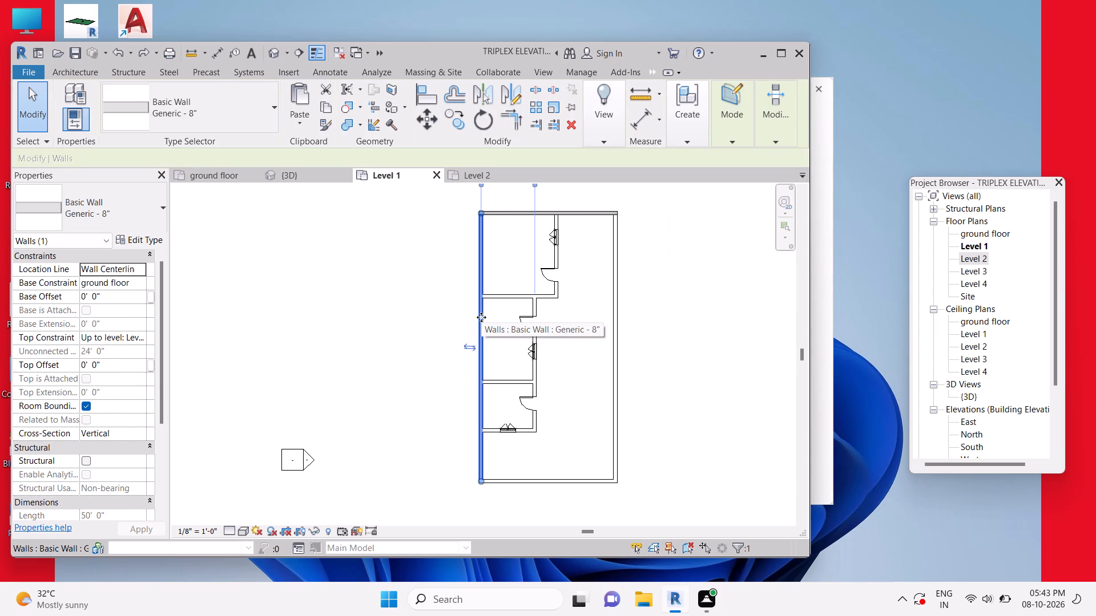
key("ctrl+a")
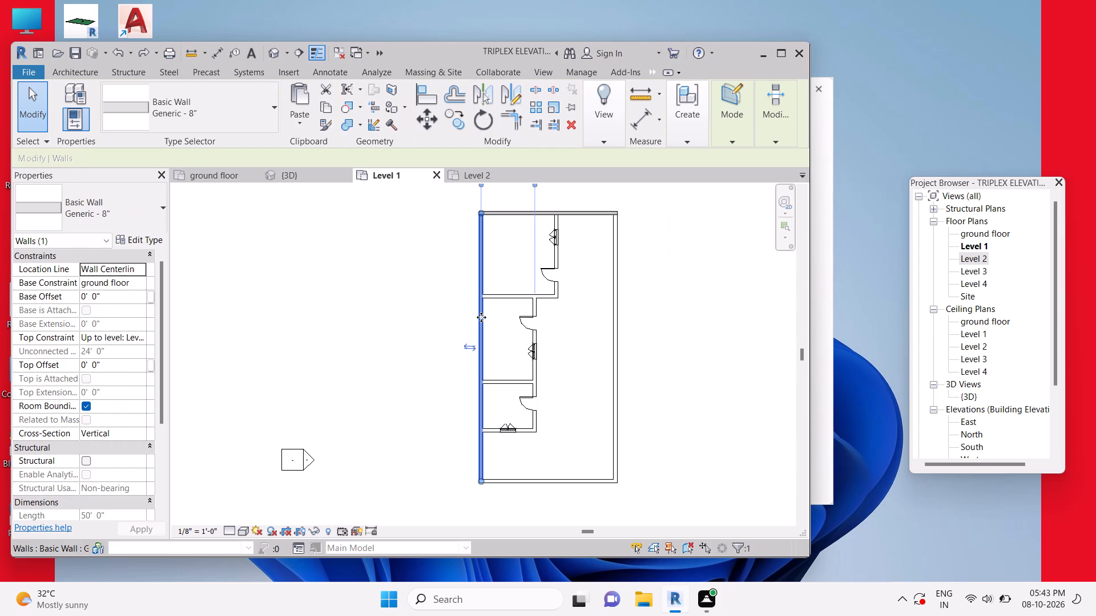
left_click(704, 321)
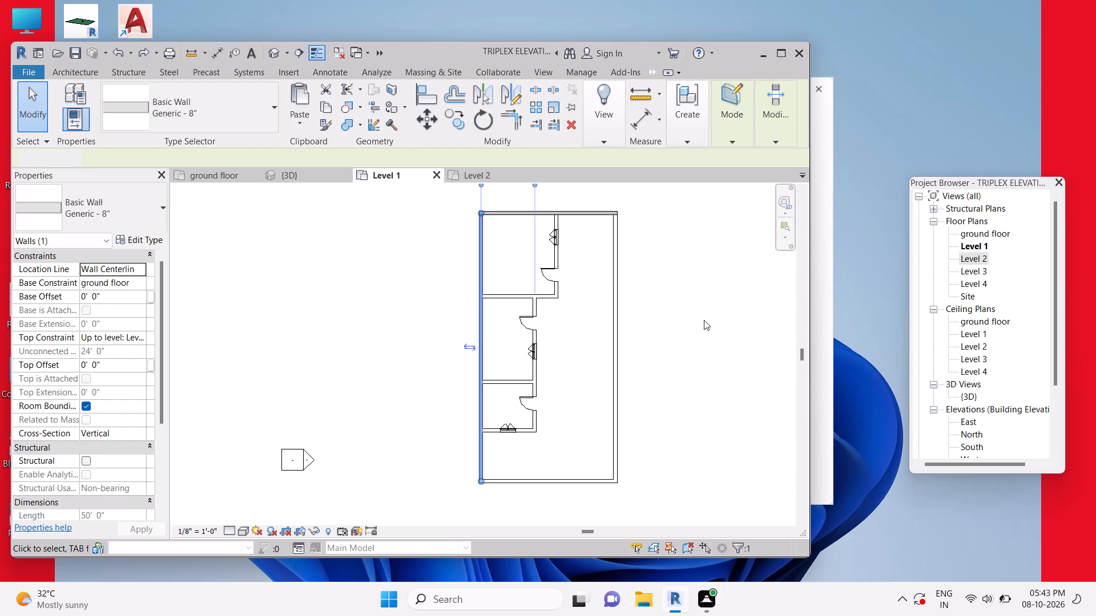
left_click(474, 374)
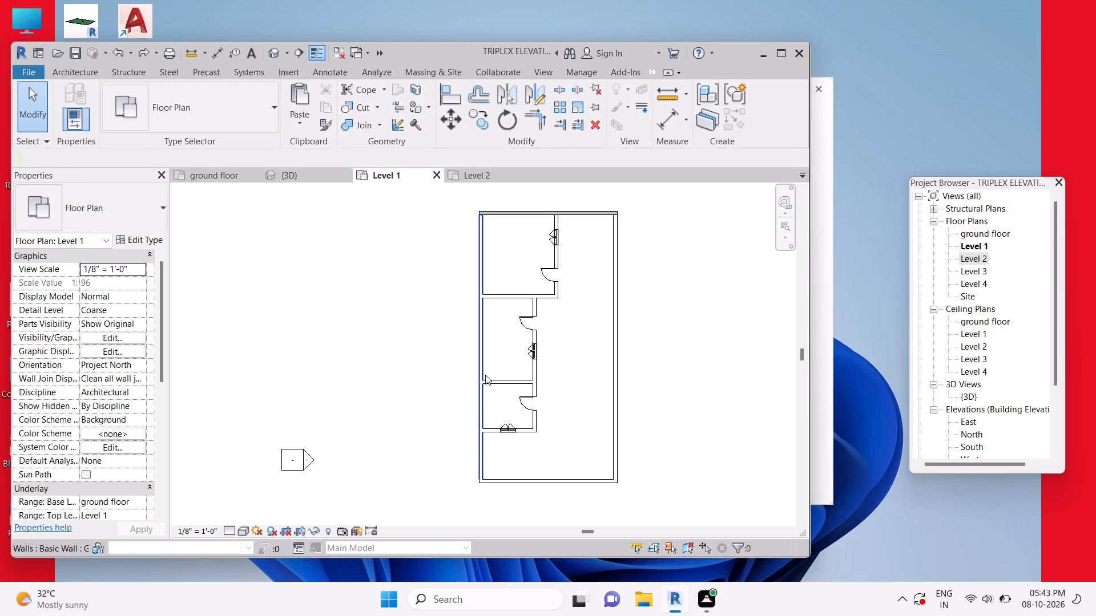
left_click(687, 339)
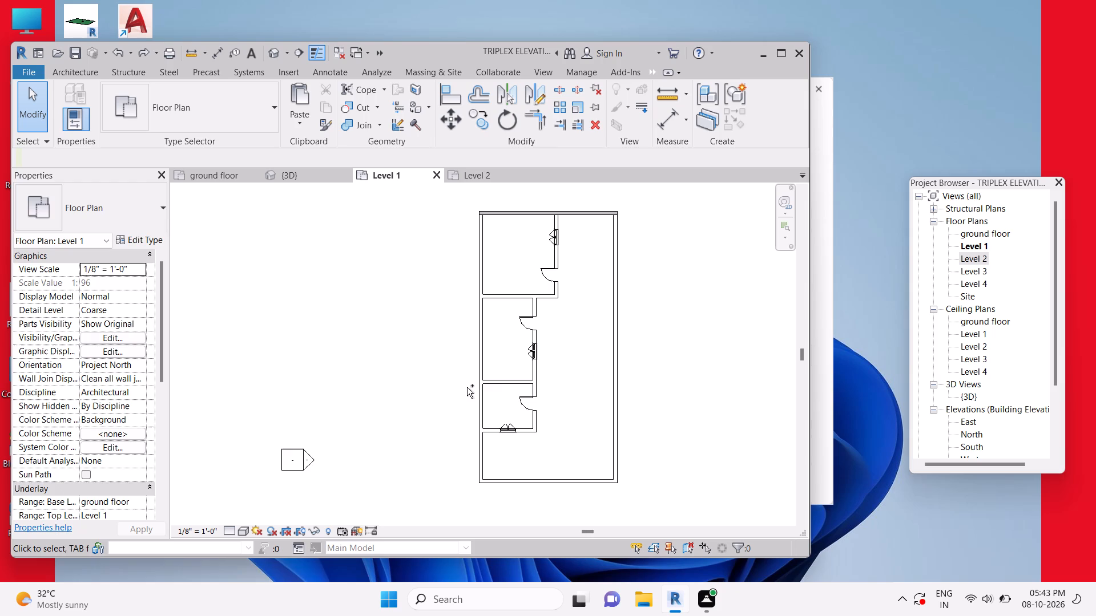
Undo the most recent Level 1 edits, including the top room's window placement, back to the floor boundary sketch.
key("ctrl+z")
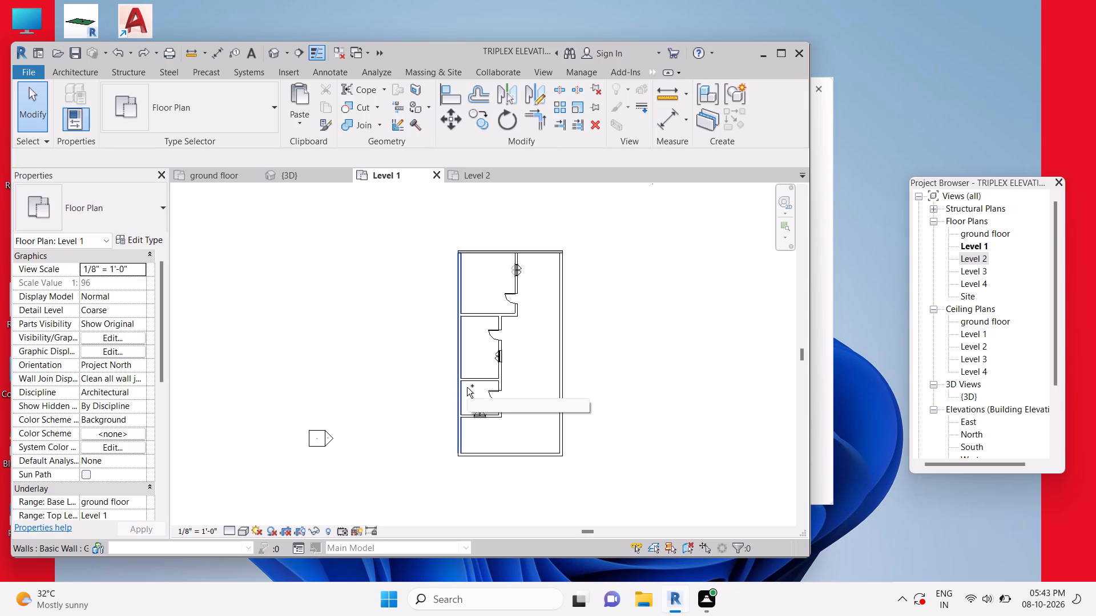
key("ctrl+z")
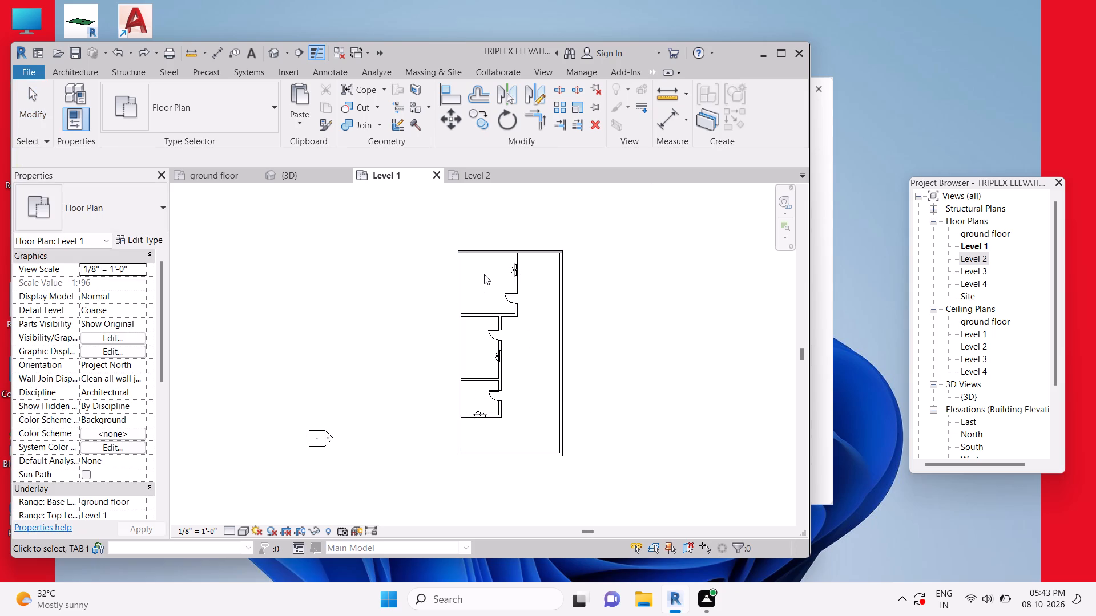
key("ctrl+z")
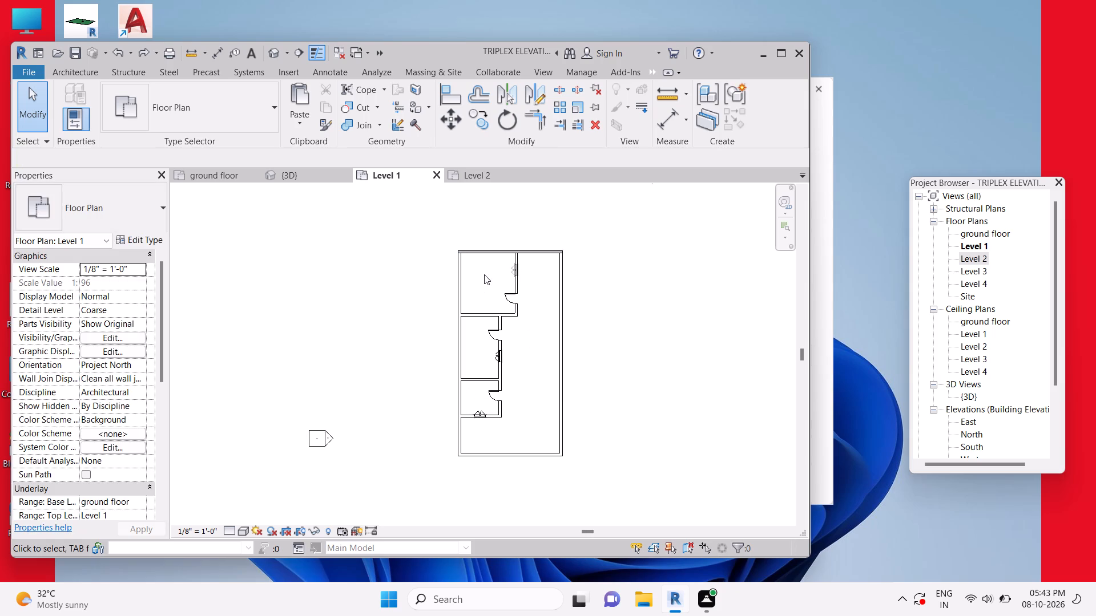
key("ctrl+z")
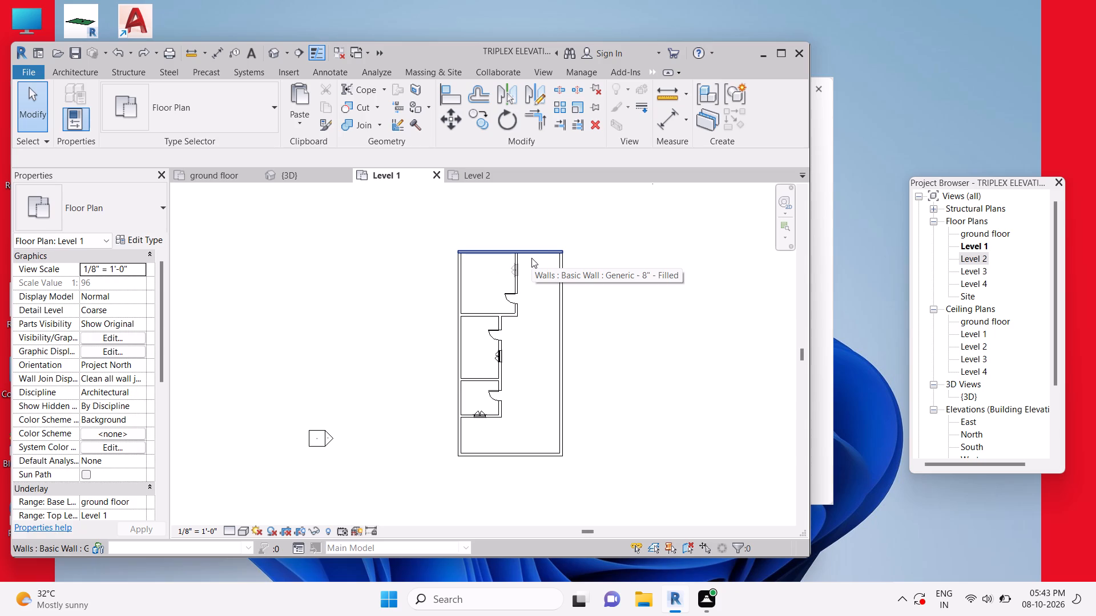
key("ctrl+z")
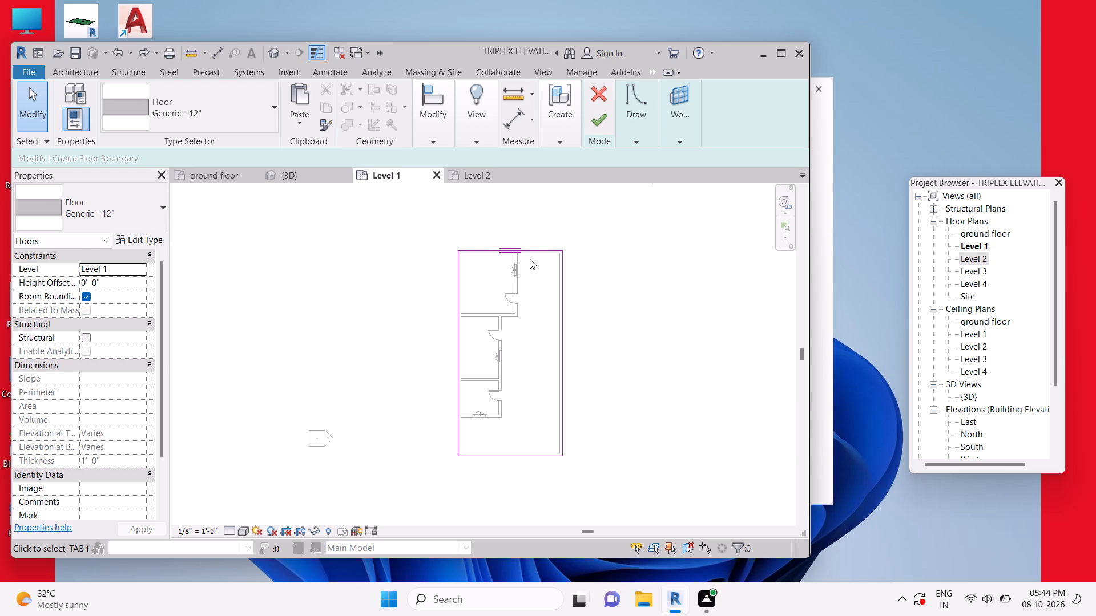
Check the Level 1 floor in the 3D view, dismissing the notification pop-up that covers it.
left_click(294, 177)
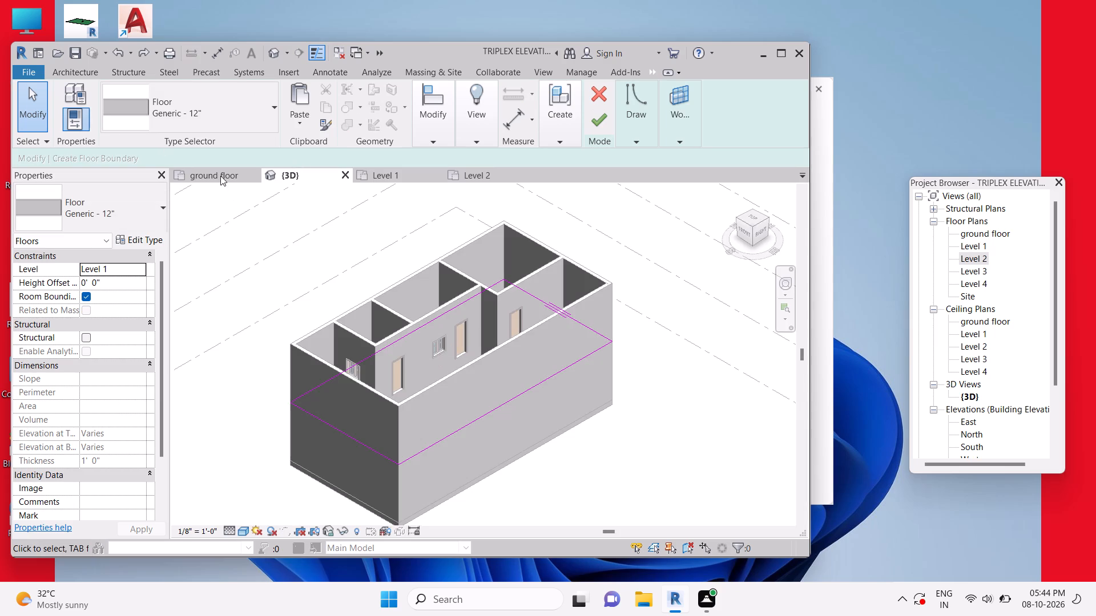
left_click(598, 123)
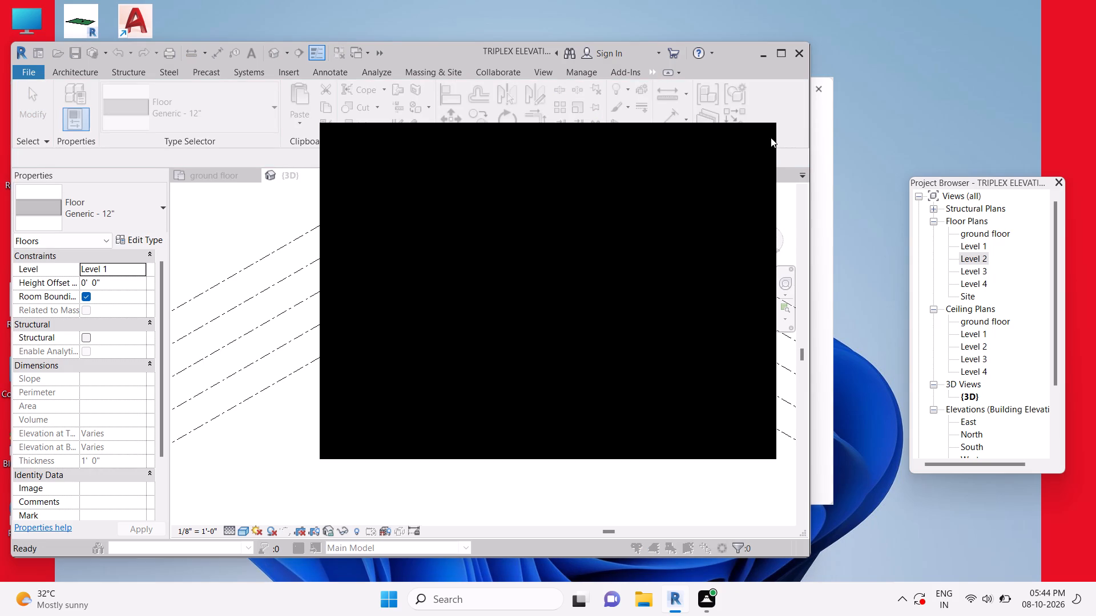
left_click(765, 132)
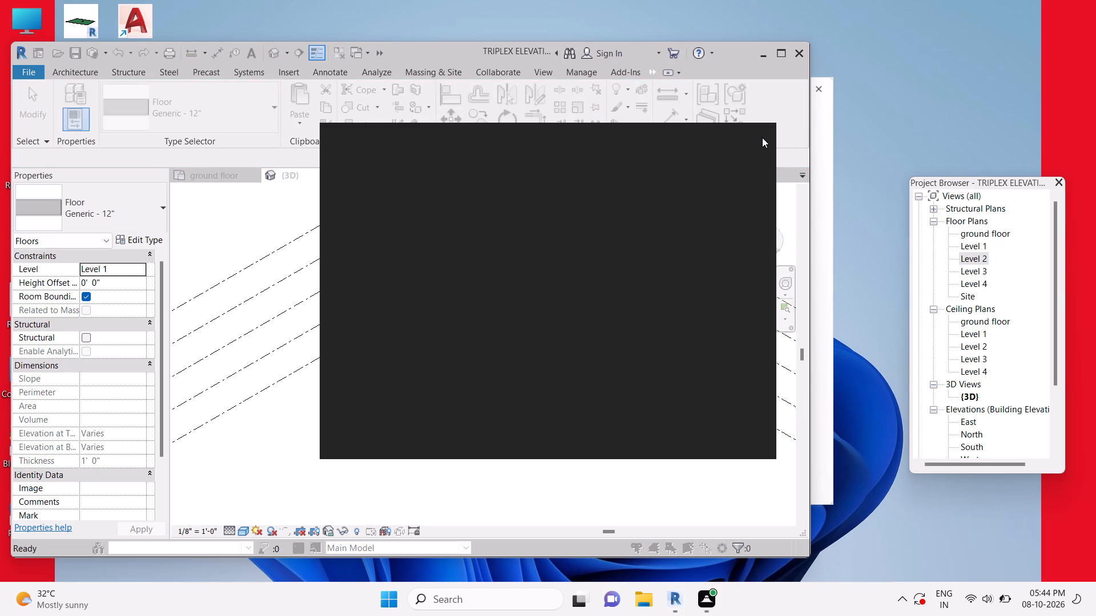
left_click(762, 137)
left_click(583, 310)
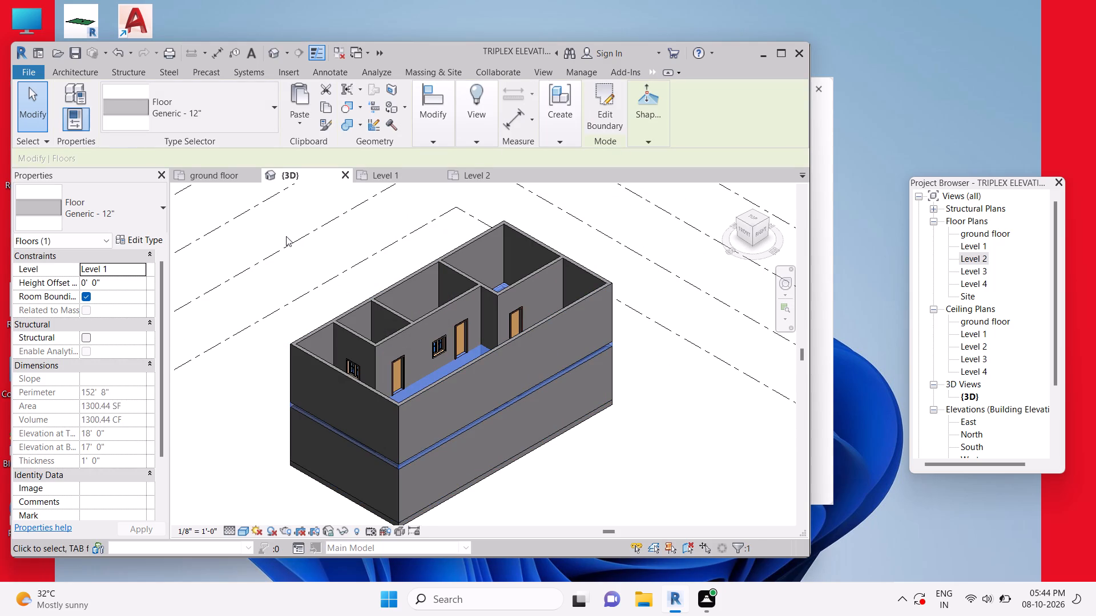
Return to the Level 1 floor plan.
left_click(310, 174)
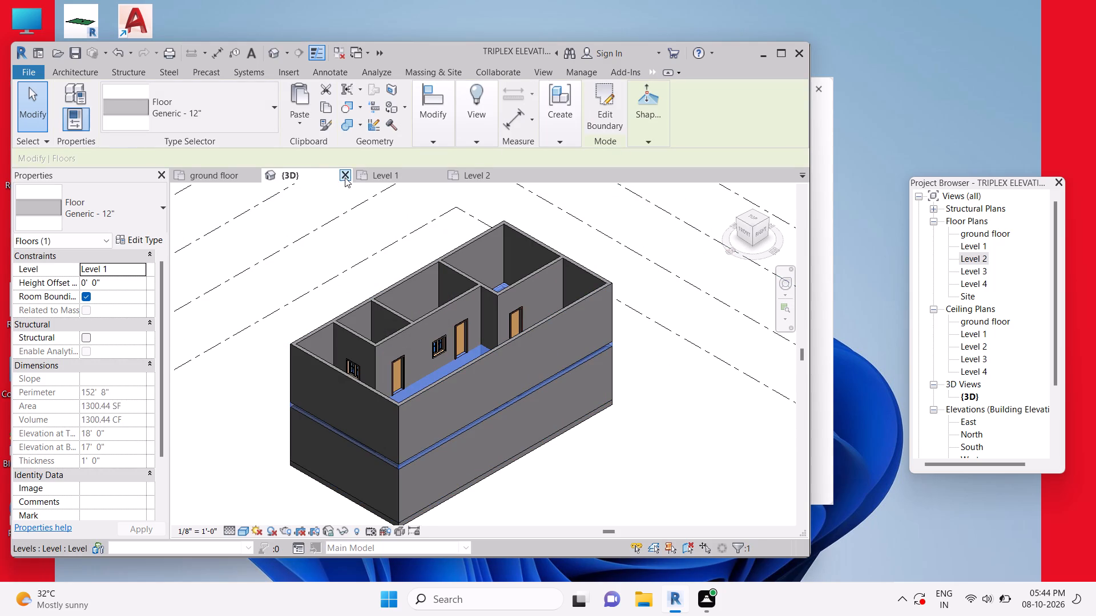
left_click(403, 181)
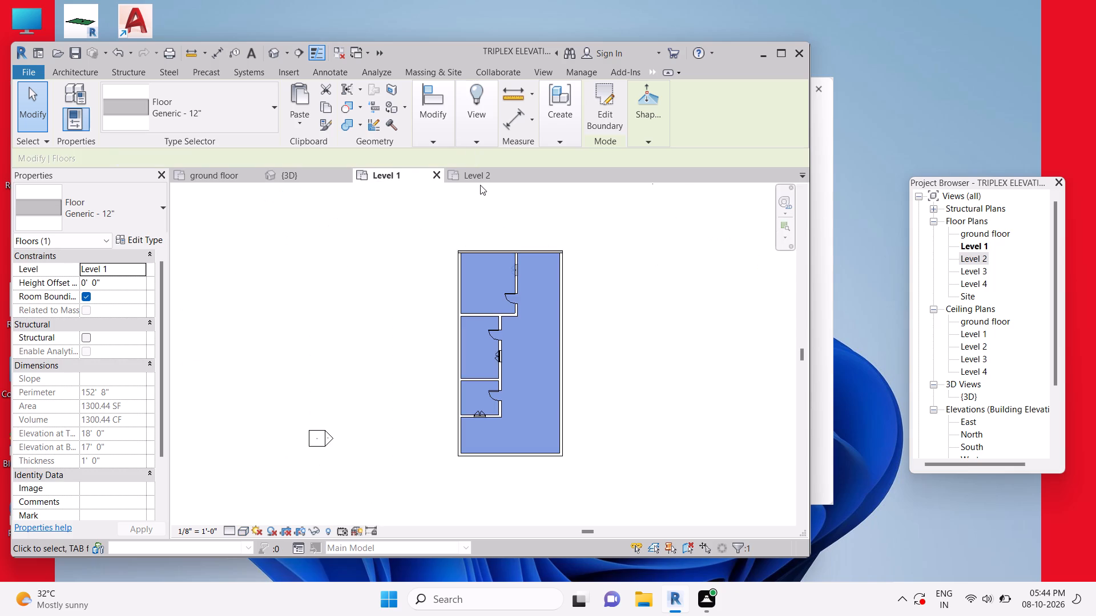
Look through the ground floor, Level 1 and Level 2 plans, ending on Level 1 with the floor deselected.
left_click(223, 173)
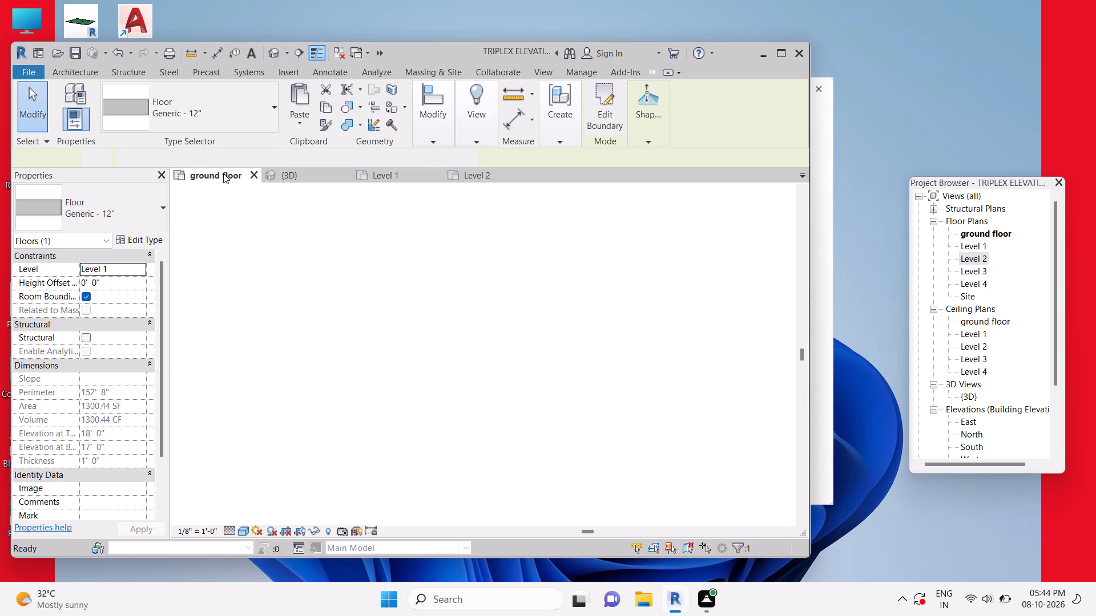
left_click(380, 179)
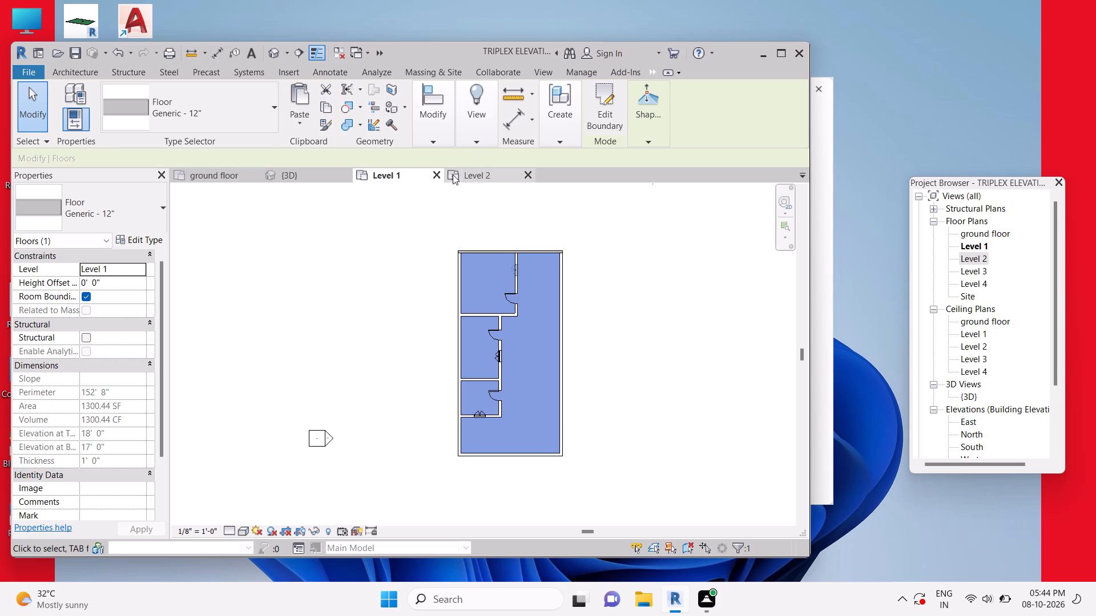
left_click(487, 177)
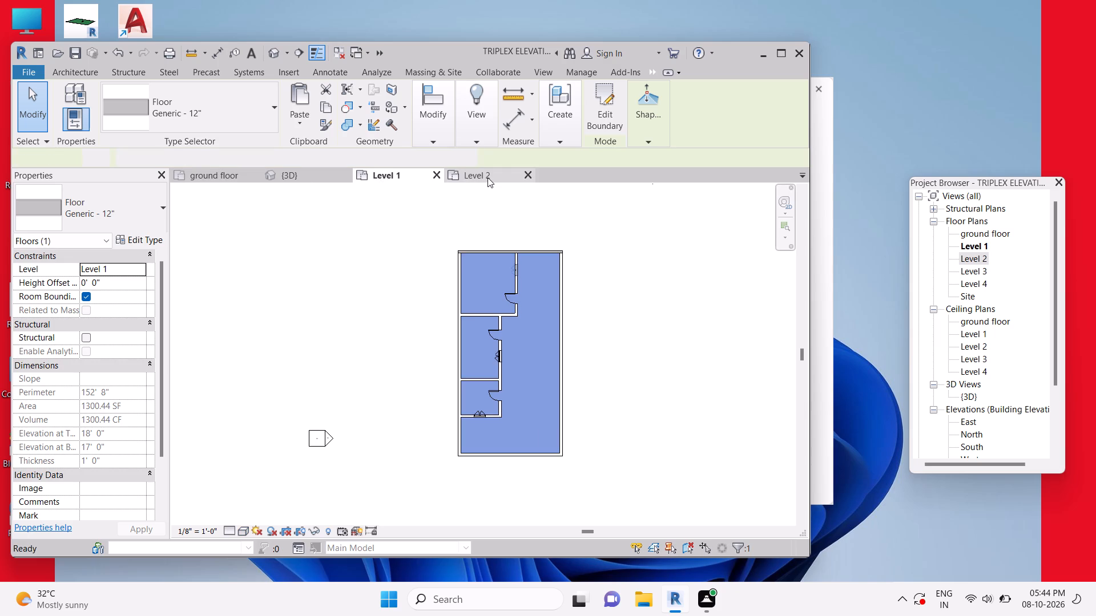
left_click(398, 182)
left_click(669, 250)
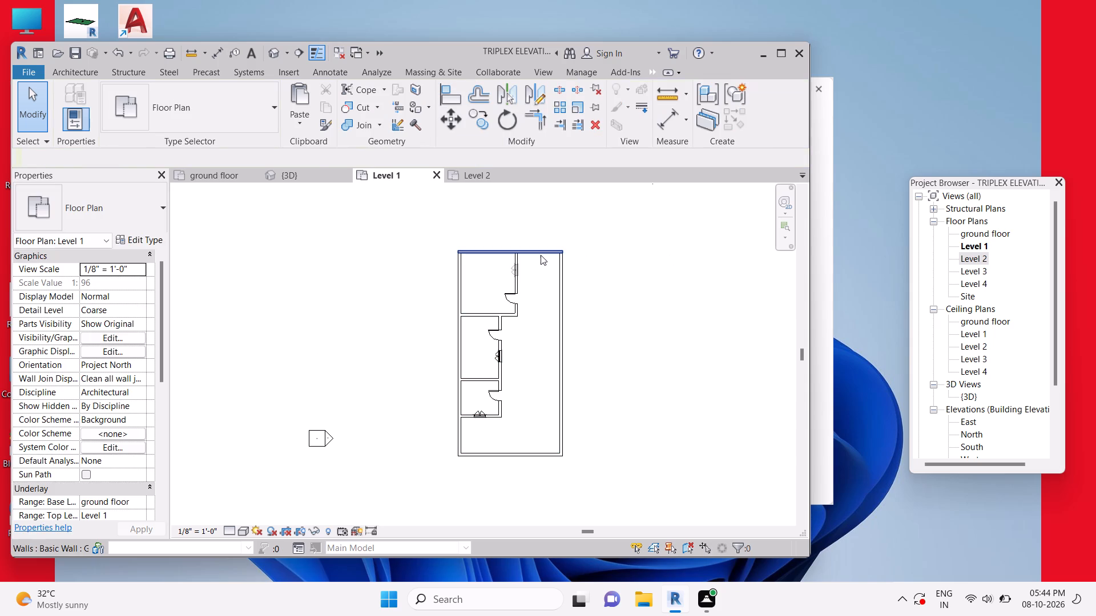
Inspect the building's Level 1 walls, doors and windows in the 3D view, and return to the Level 1 plan.
left_click(319, 167)
left_click(321, 173)
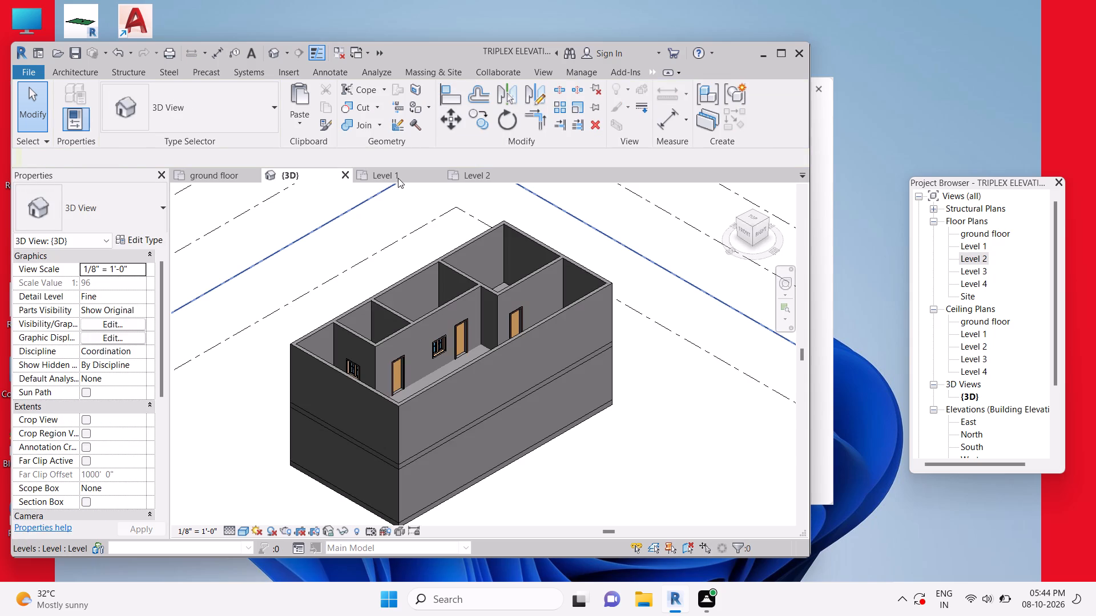
left_click(398, 177)
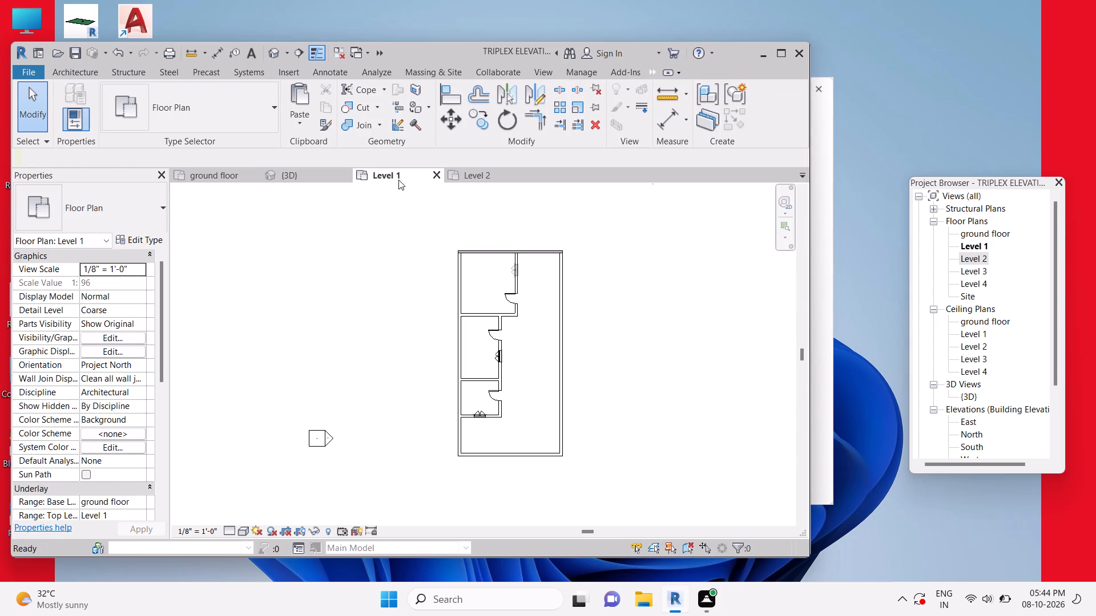
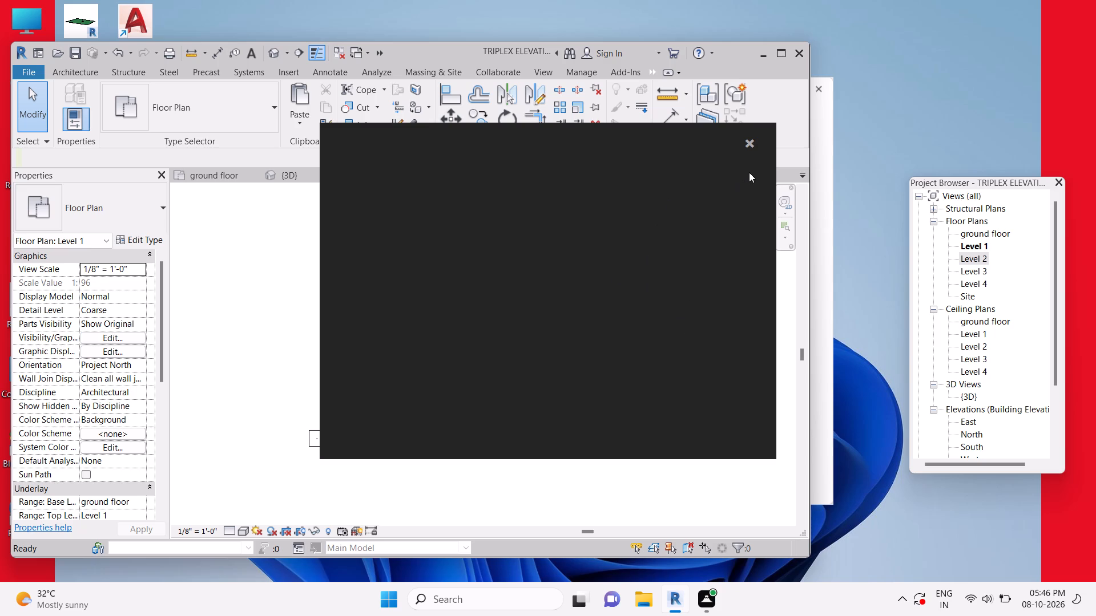
Dismiss the notification pop-up covering the Level 1 floor plan and stay on that plan.
left_click(751, 149)
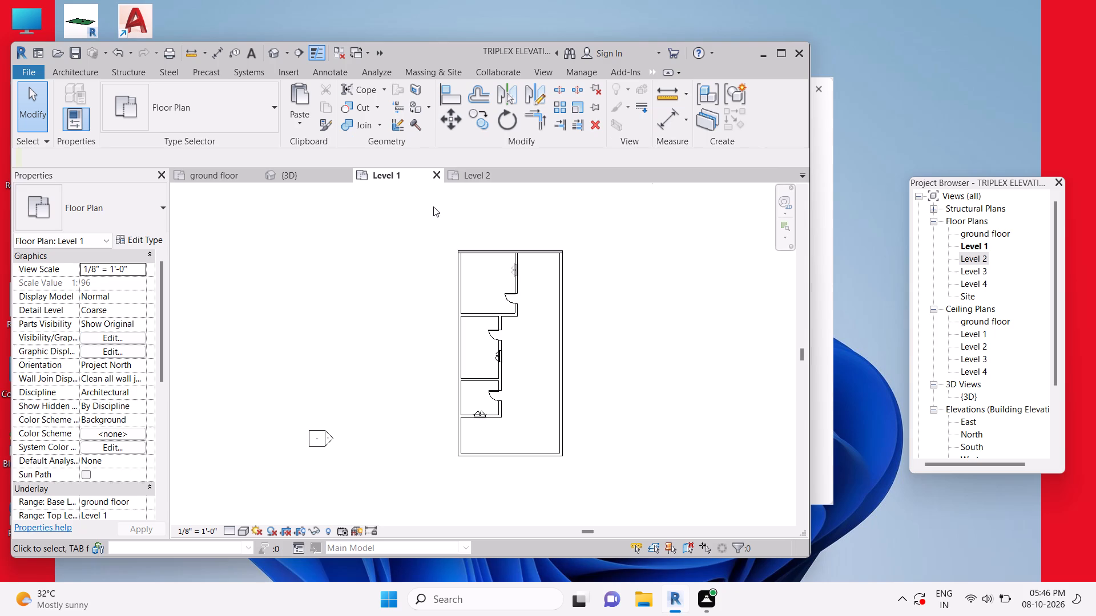
left_click(405, 174)
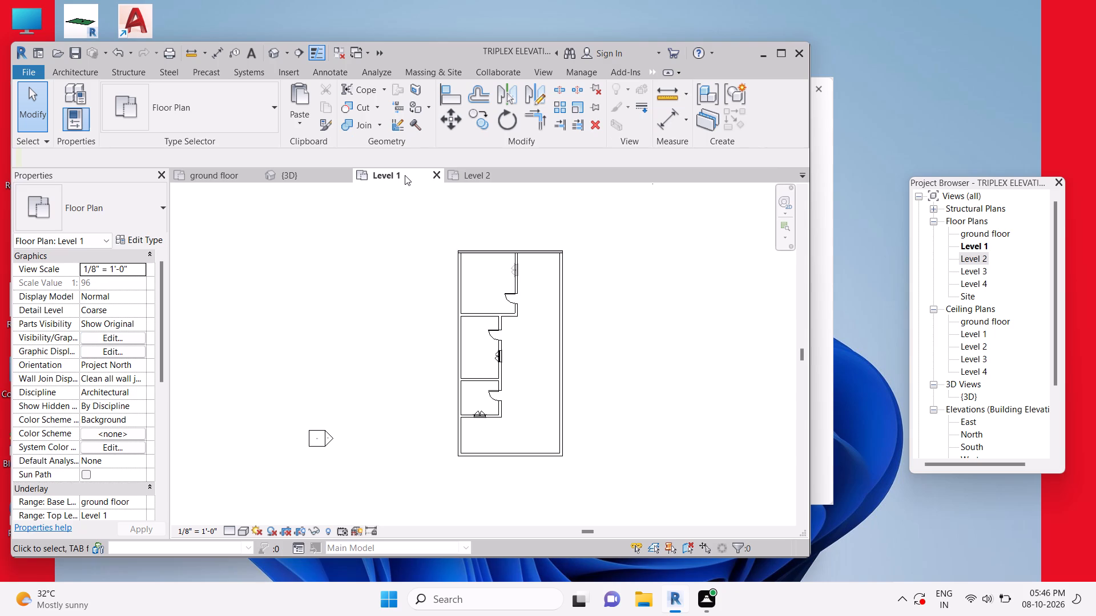
left_click(466, 171)
left_click(401, 174)
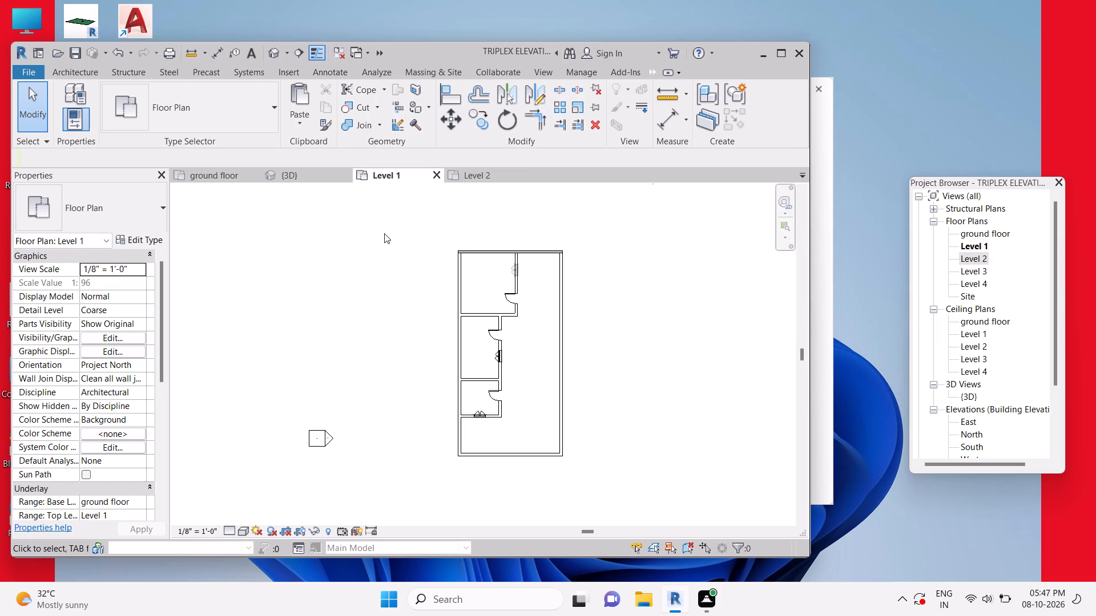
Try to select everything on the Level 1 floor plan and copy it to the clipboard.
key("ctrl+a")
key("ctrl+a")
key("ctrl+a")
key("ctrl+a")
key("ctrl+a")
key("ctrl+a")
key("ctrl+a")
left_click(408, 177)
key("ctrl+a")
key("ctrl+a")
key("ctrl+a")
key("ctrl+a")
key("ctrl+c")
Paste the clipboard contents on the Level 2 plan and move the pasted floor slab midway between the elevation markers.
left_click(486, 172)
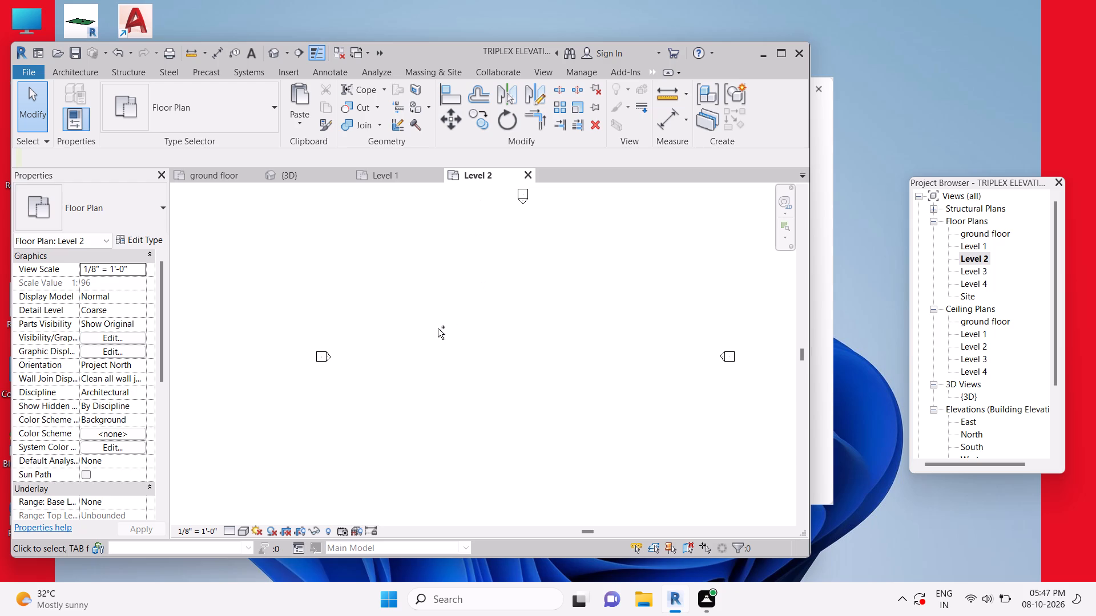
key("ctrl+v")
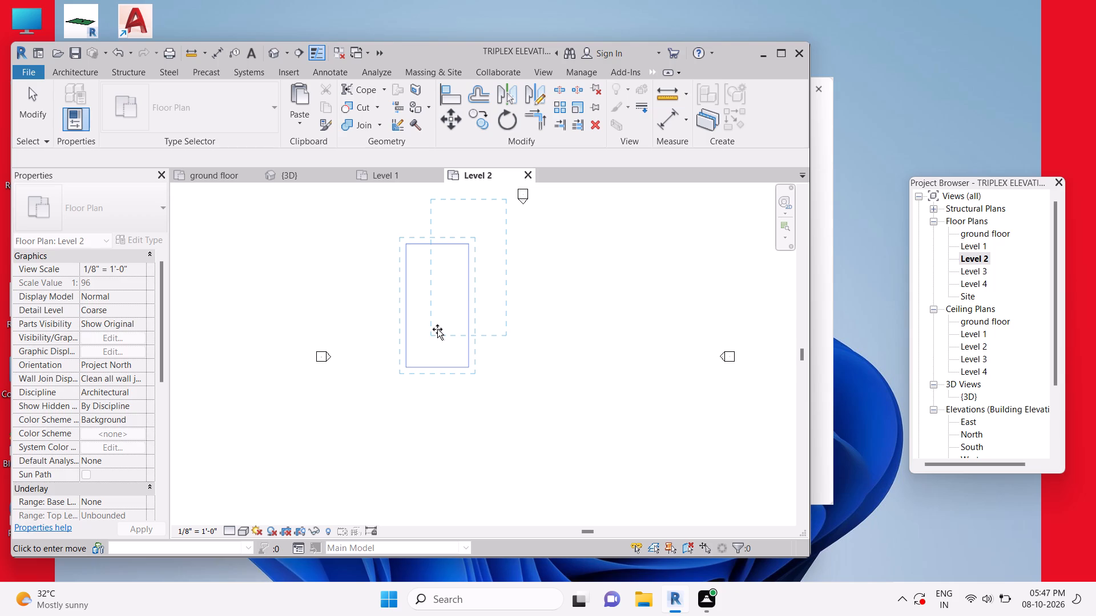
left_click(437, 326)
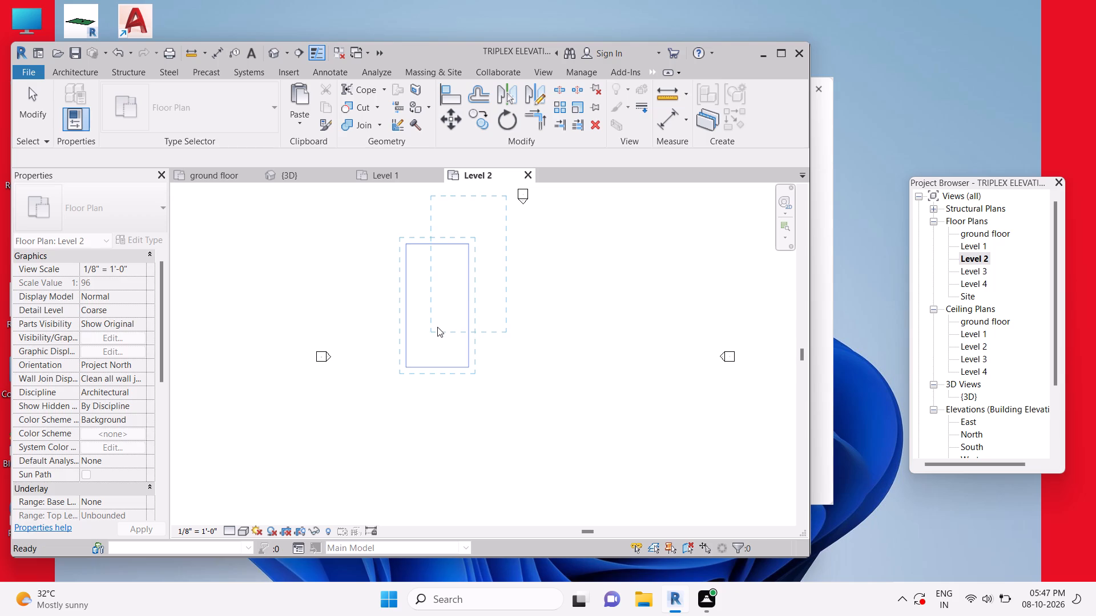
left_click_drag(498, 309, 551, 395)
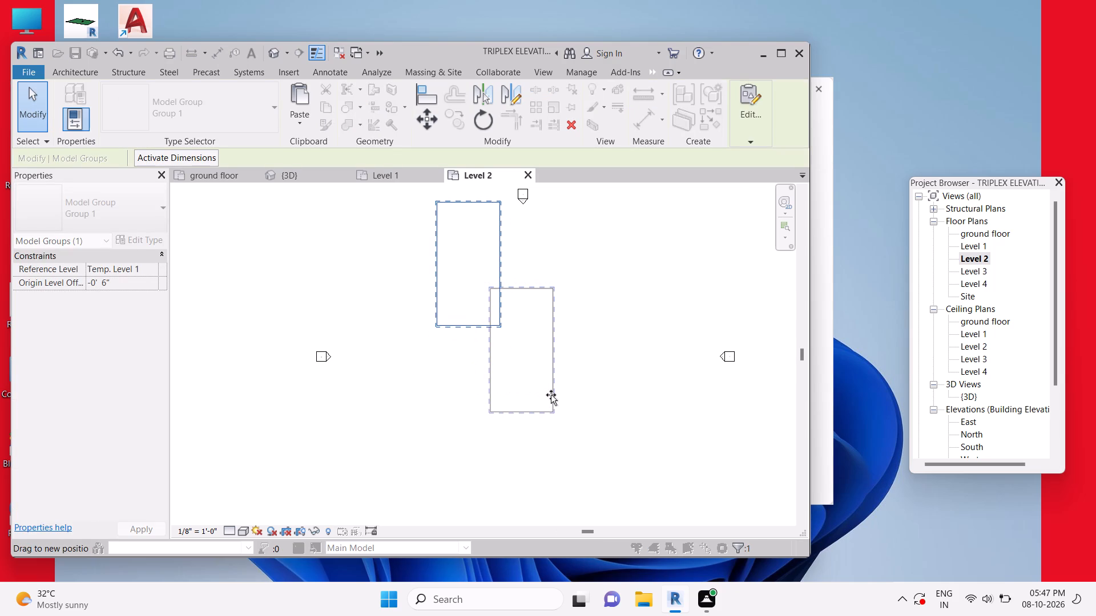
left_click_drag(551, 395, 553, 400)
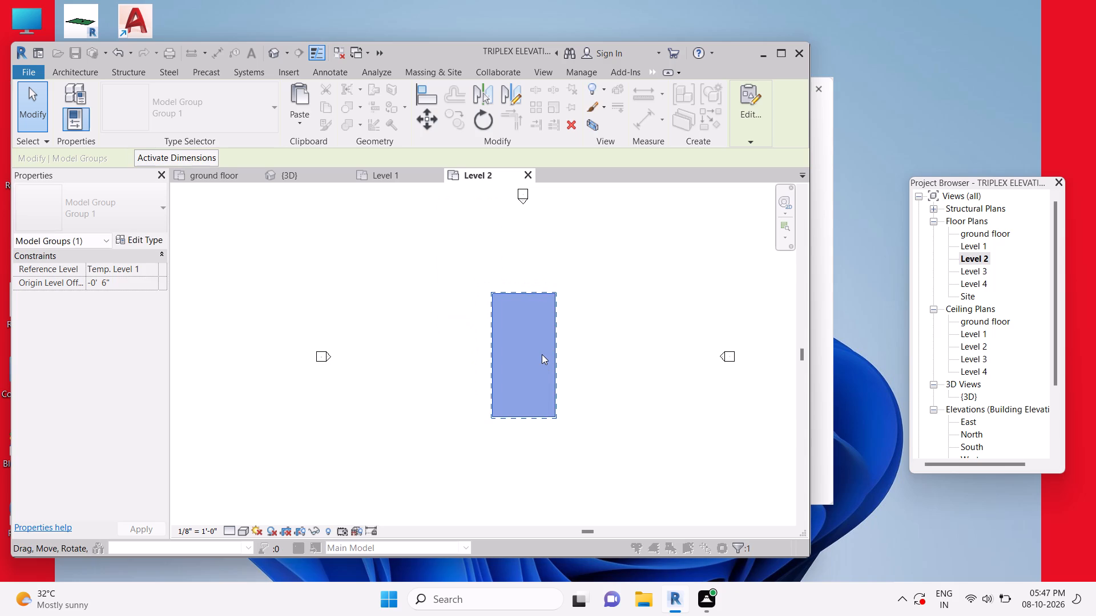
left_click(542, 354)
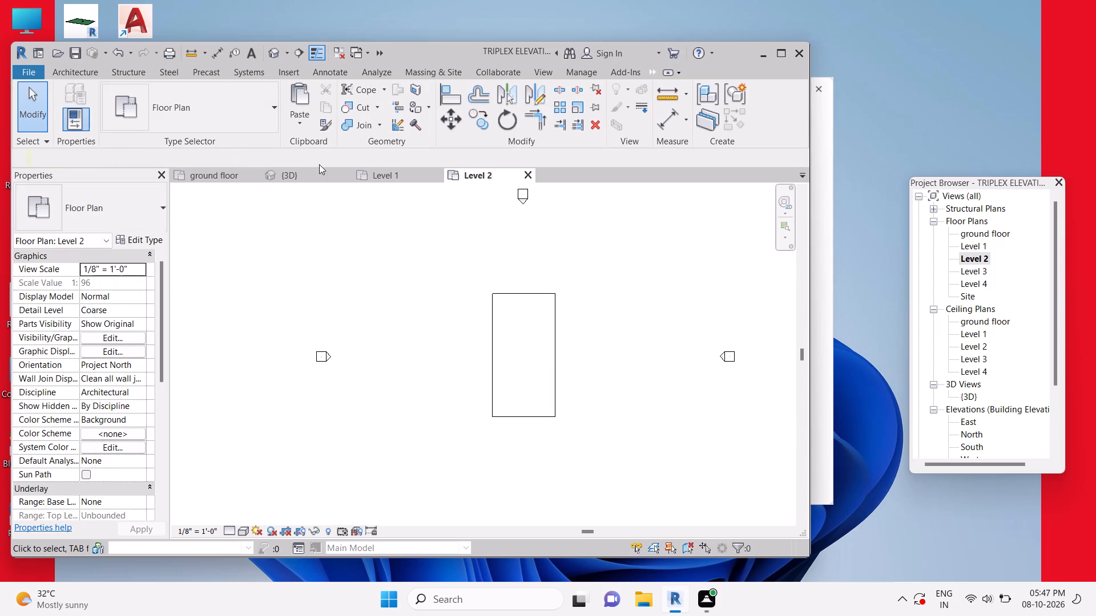
Check the pasted slab in the 3D view and select it on the Level 2 plan, dismissing the notification pop-up.
left_click(292, 175)
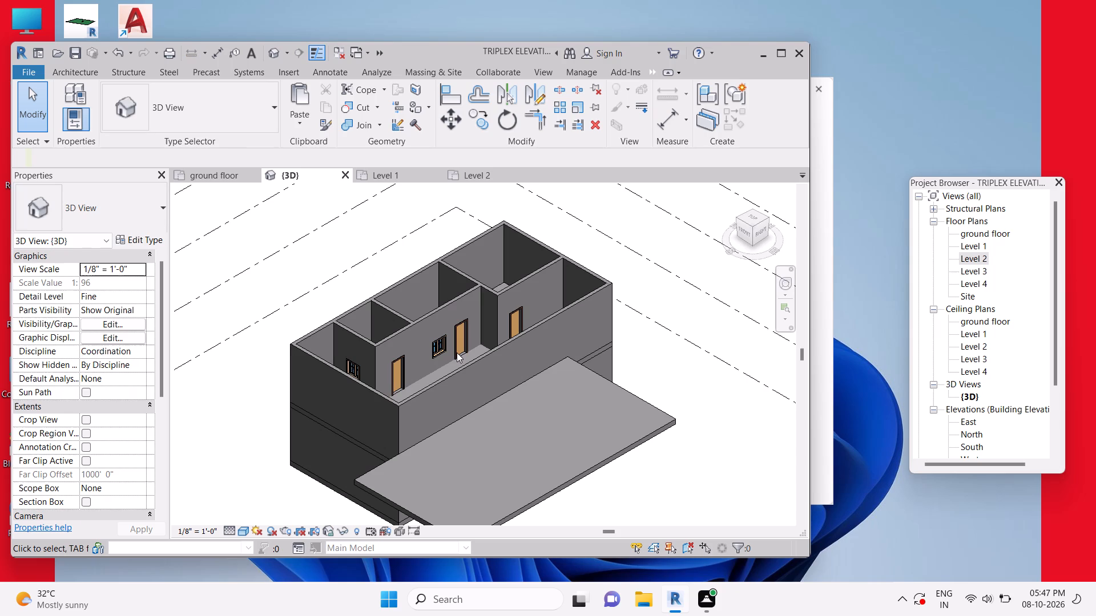
left_click(416, 173)
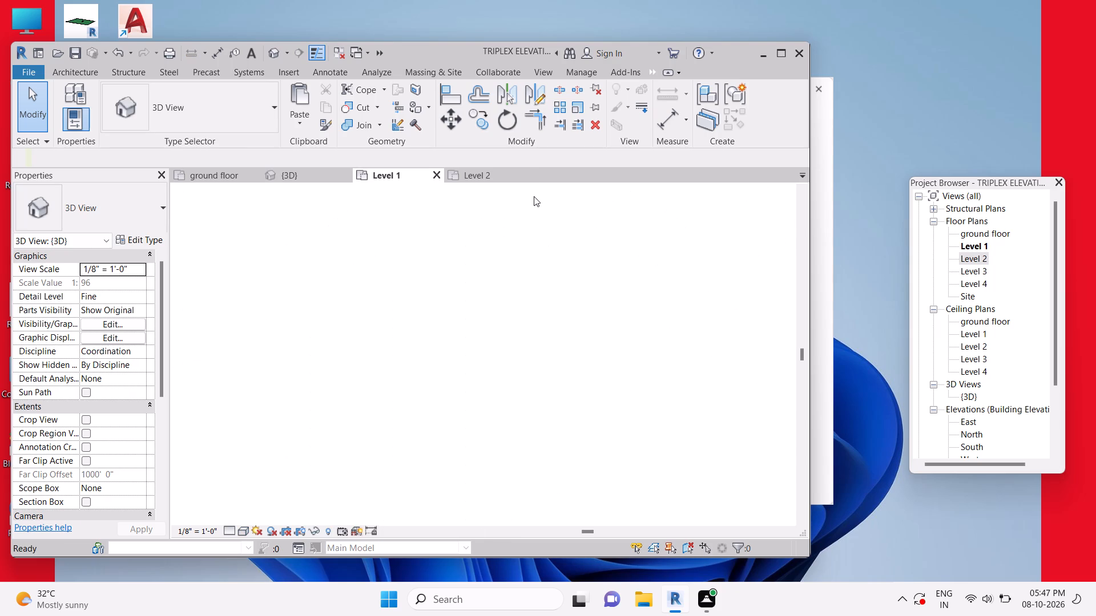
left_click(490, 176)
left_click(516, 290)
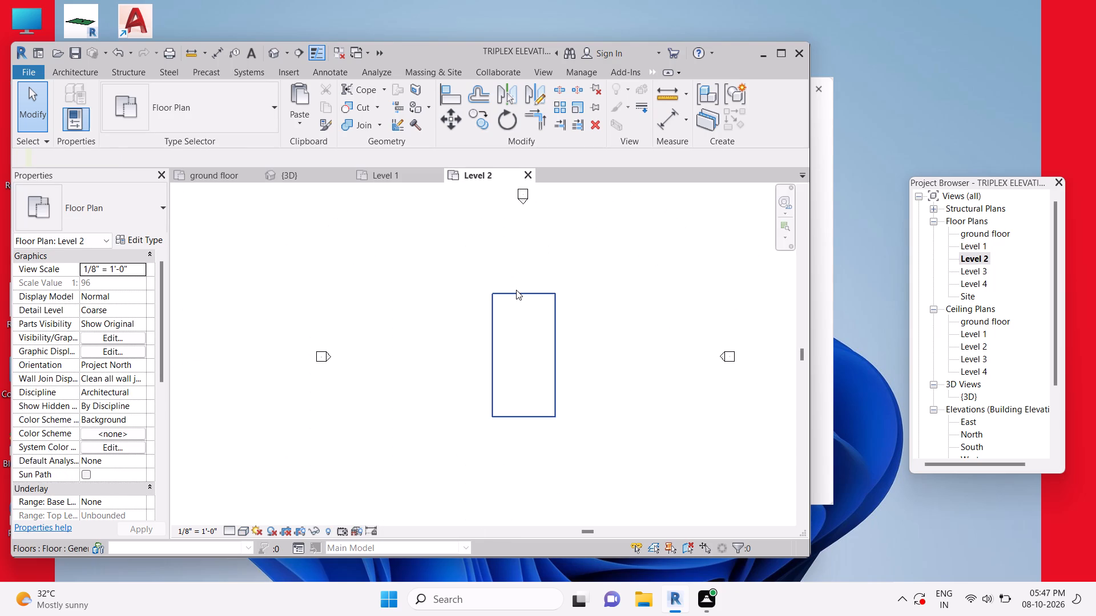
left_click(514, 310)
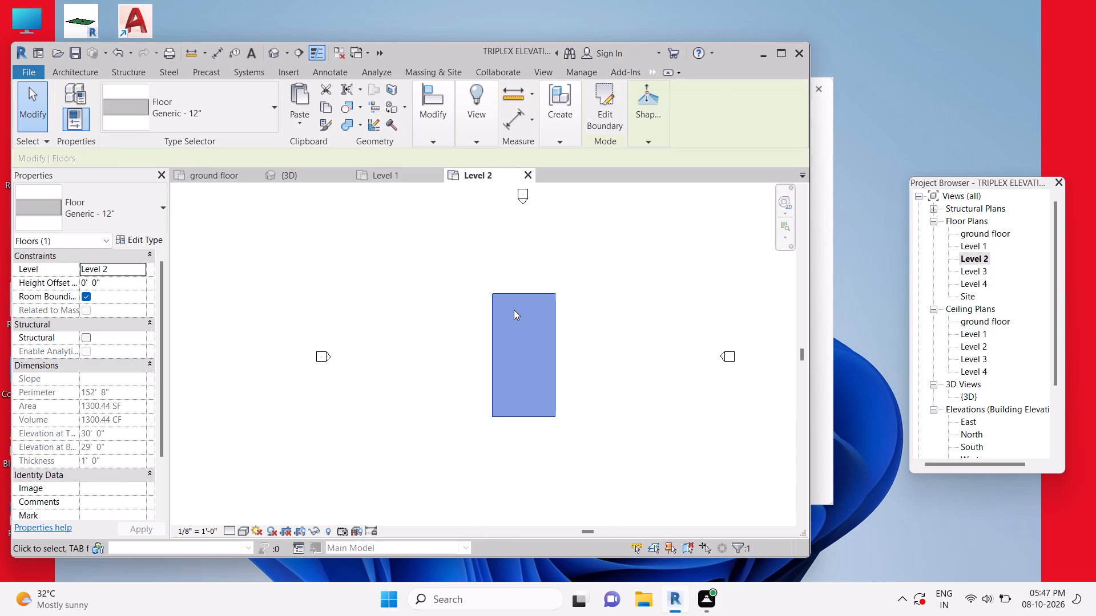
left_click(514, 309)
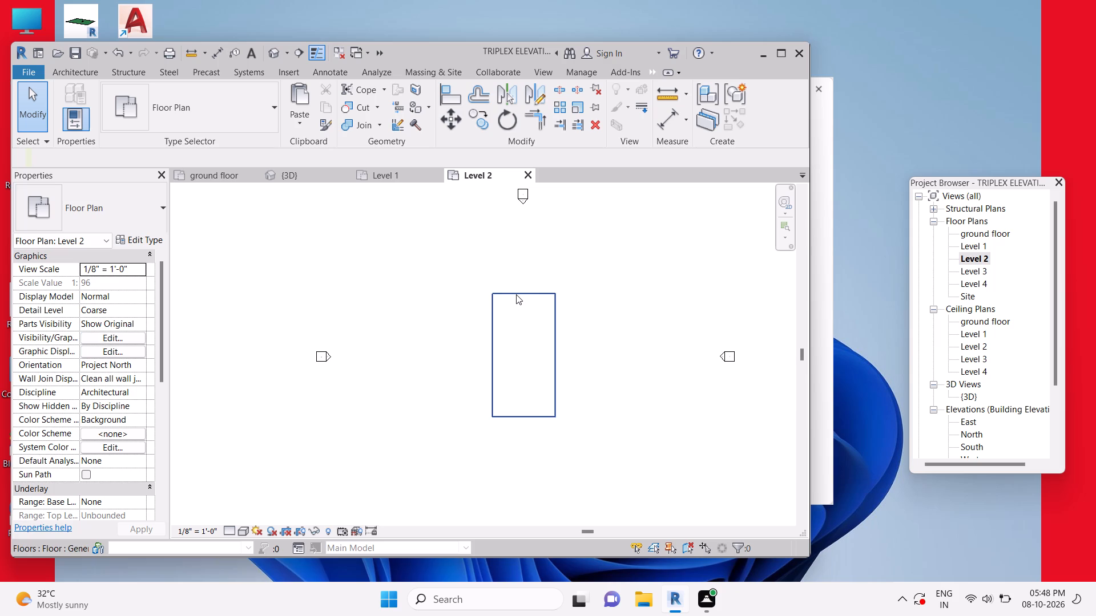
left_click(516, 294)
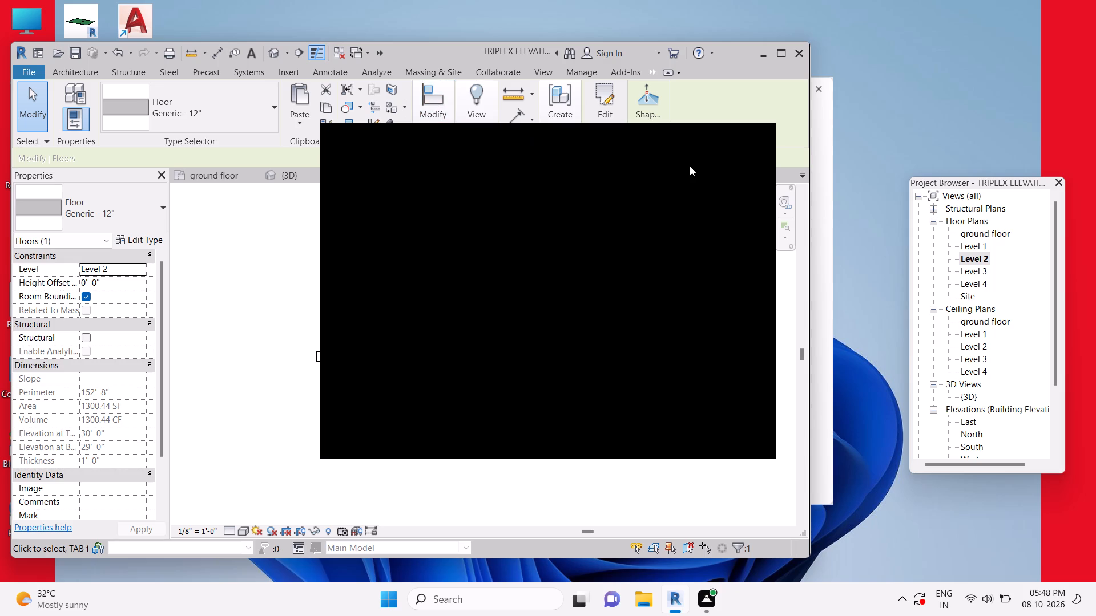
left_click(751, 139)
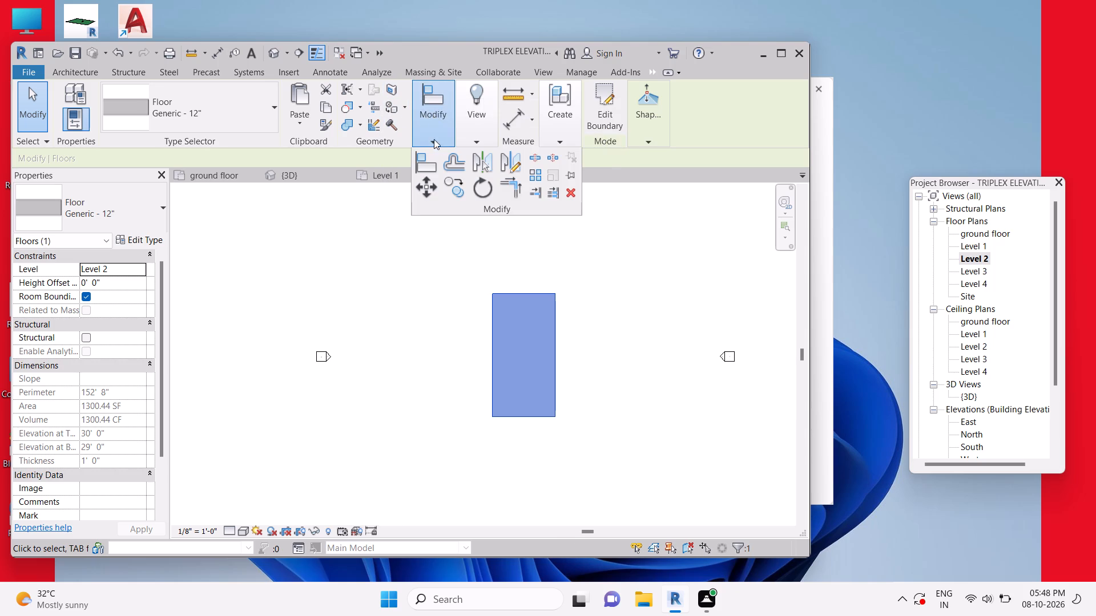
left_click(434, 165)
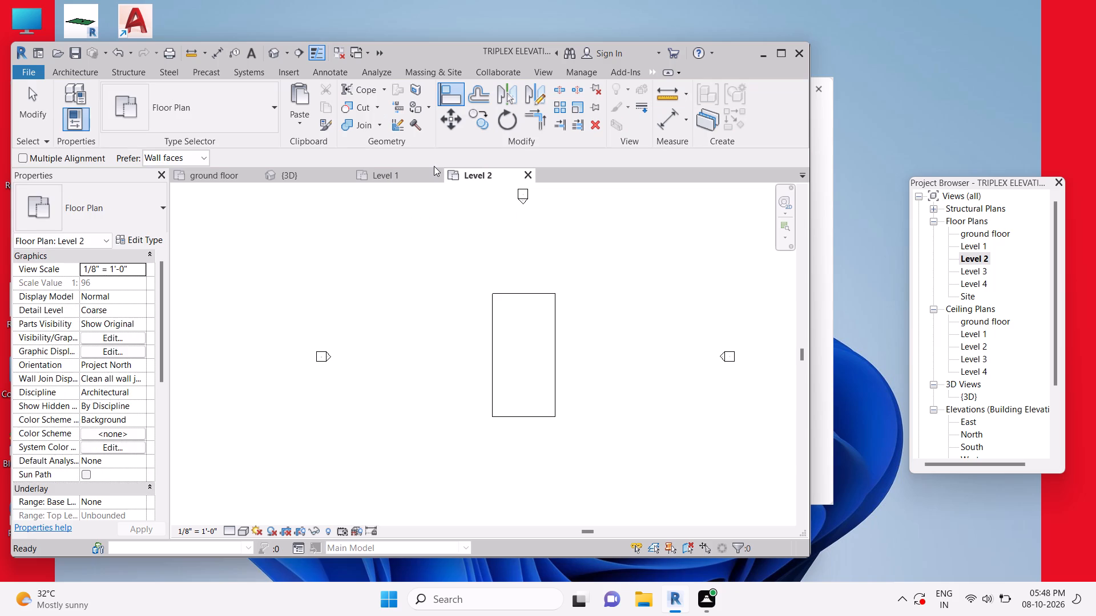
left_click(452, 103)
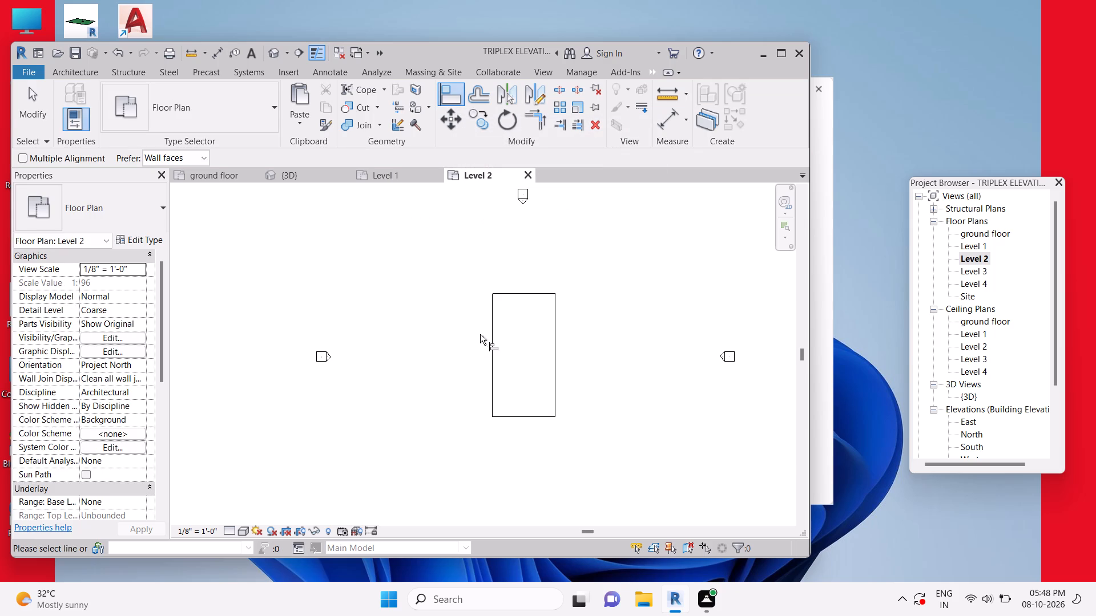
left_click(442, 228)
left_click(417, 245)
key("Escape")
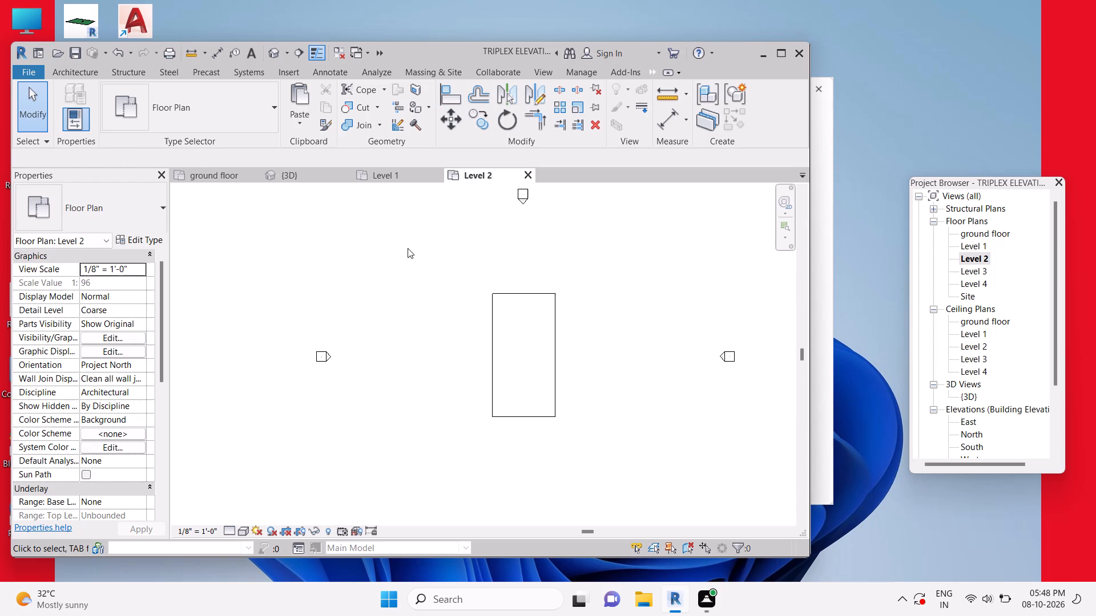
Check the pasted slab's position relative to the building in the 3D view.
left_click(388, 177)
left_click(284, 168)
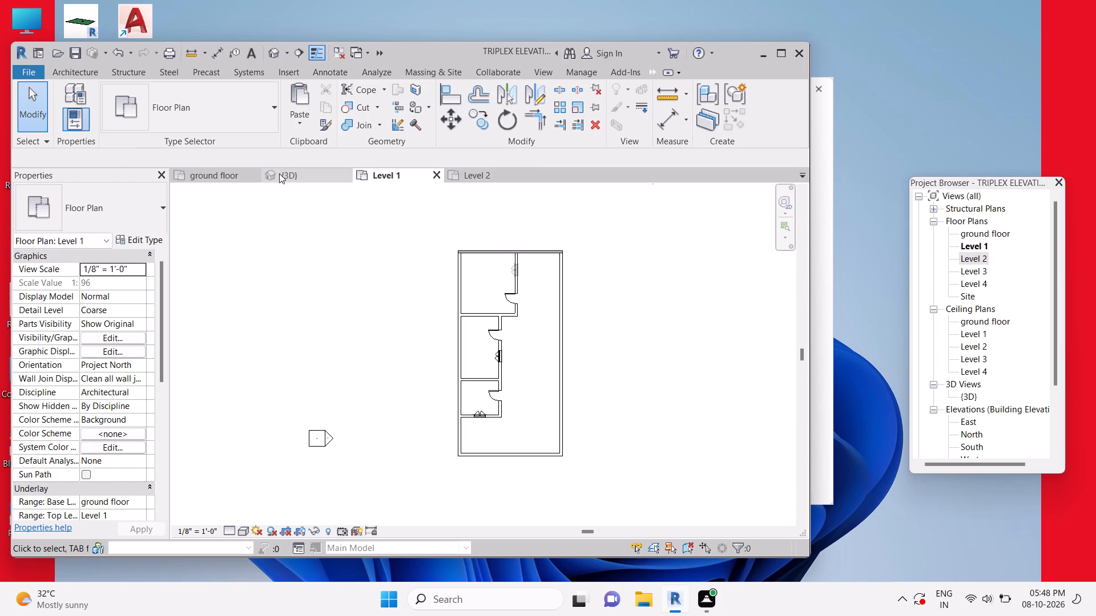
left_click(324, 177)
left_click(534, 436)
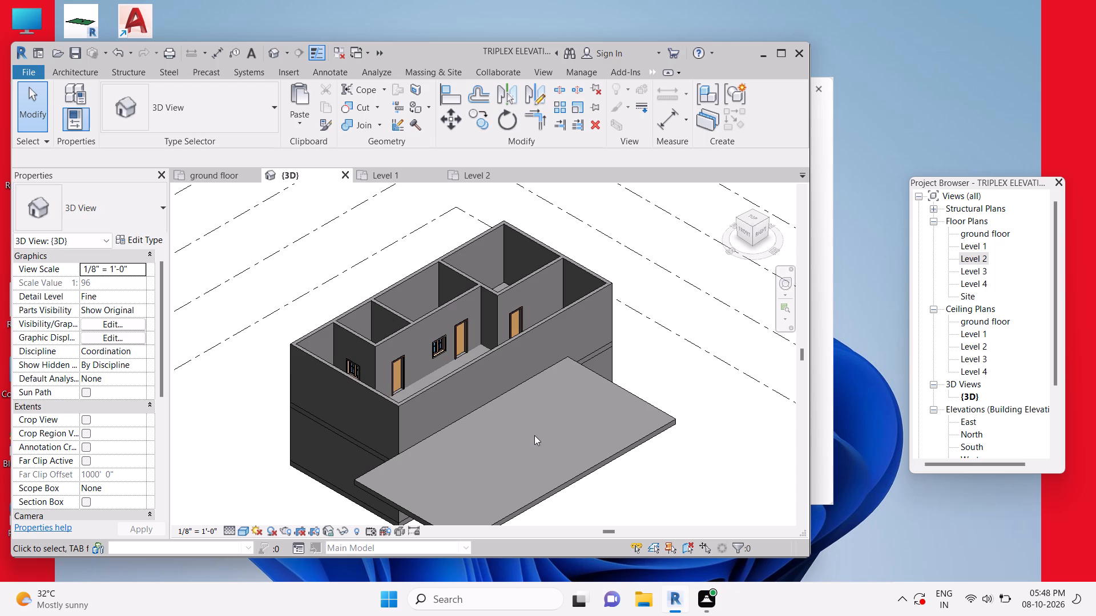
left_click_drag(535, 428, 537, 446)
left_click(537, 446)
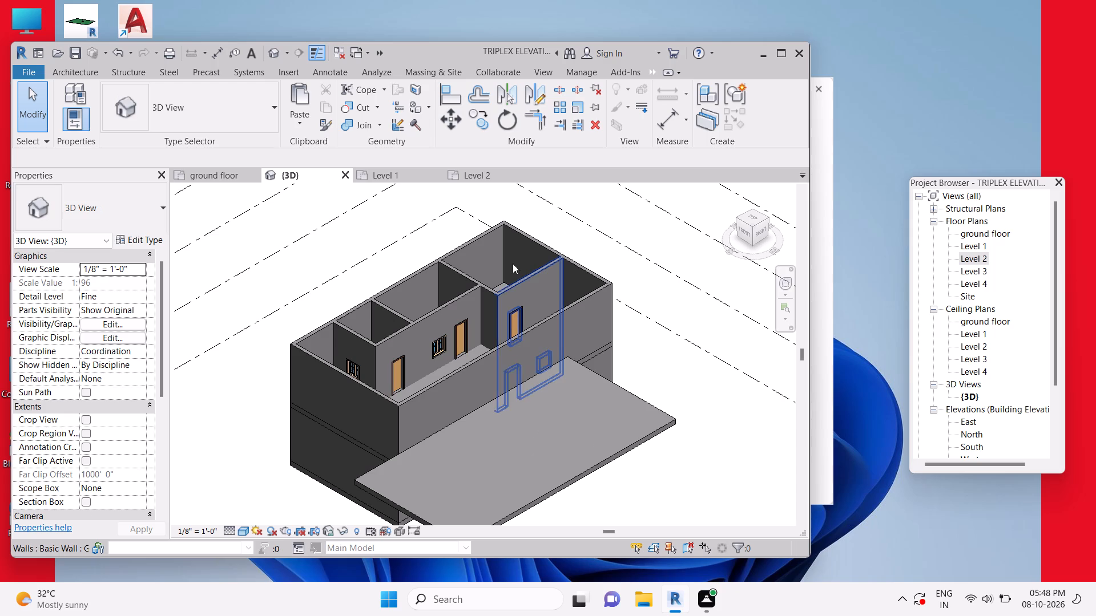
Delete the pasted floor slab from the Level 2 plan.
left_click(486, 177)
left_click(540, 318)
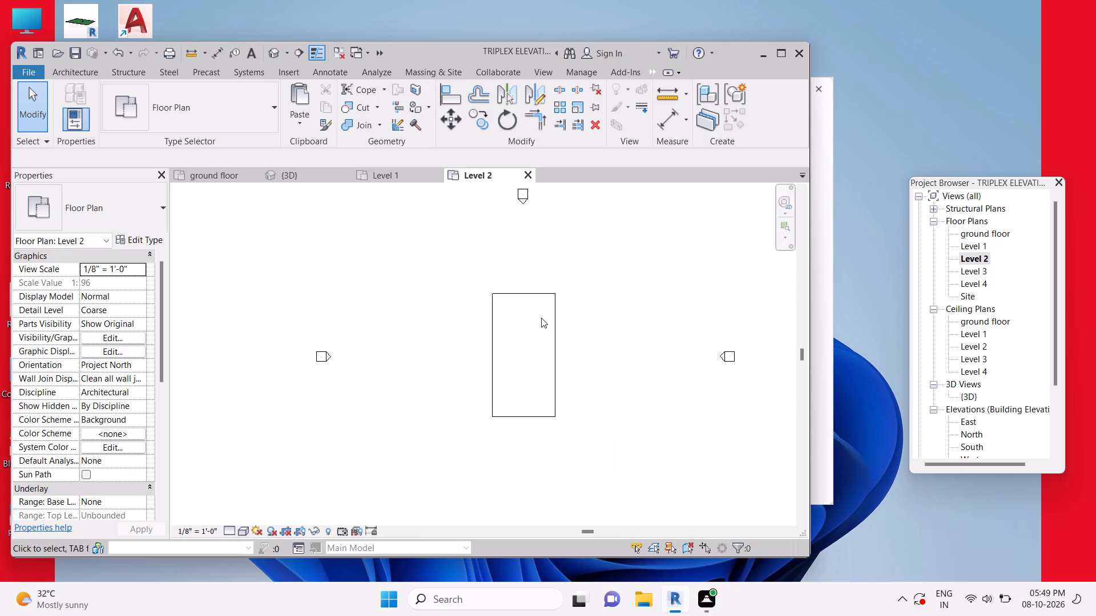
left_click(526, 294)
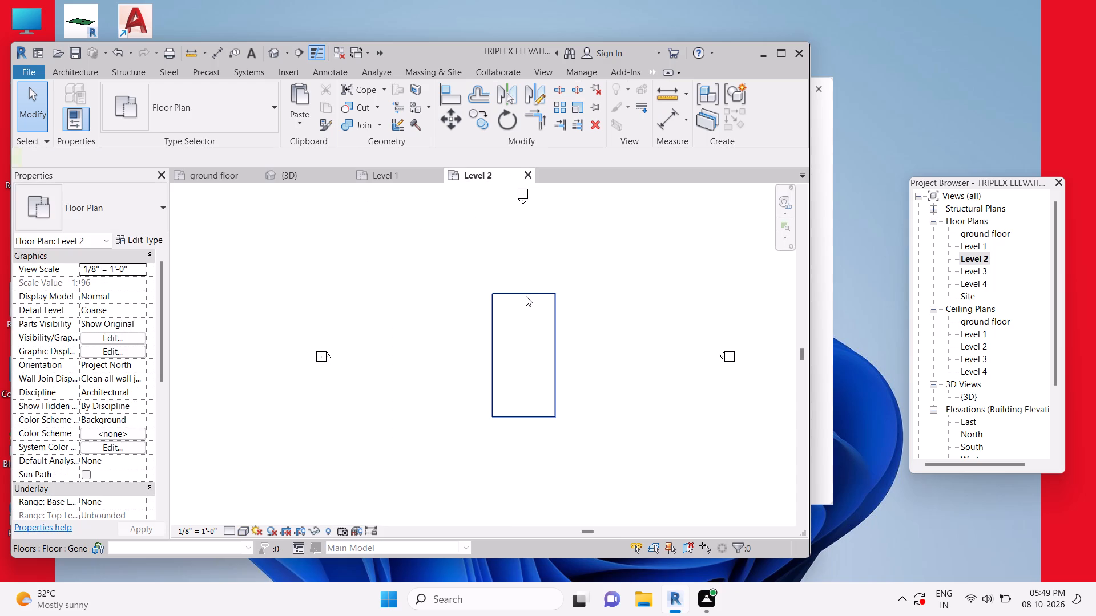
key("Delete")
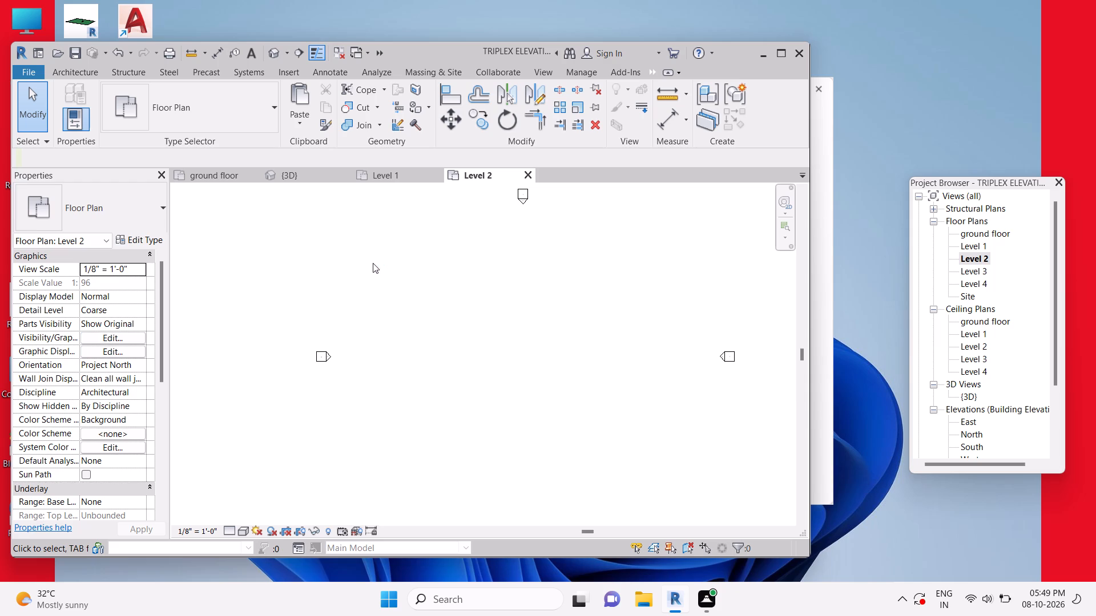
Copy the north exterior wall from the Level 1 plan and switch to the Level 2 plan.
left_click_drag(384, 173, 389, 181)
left_click(489, 248)
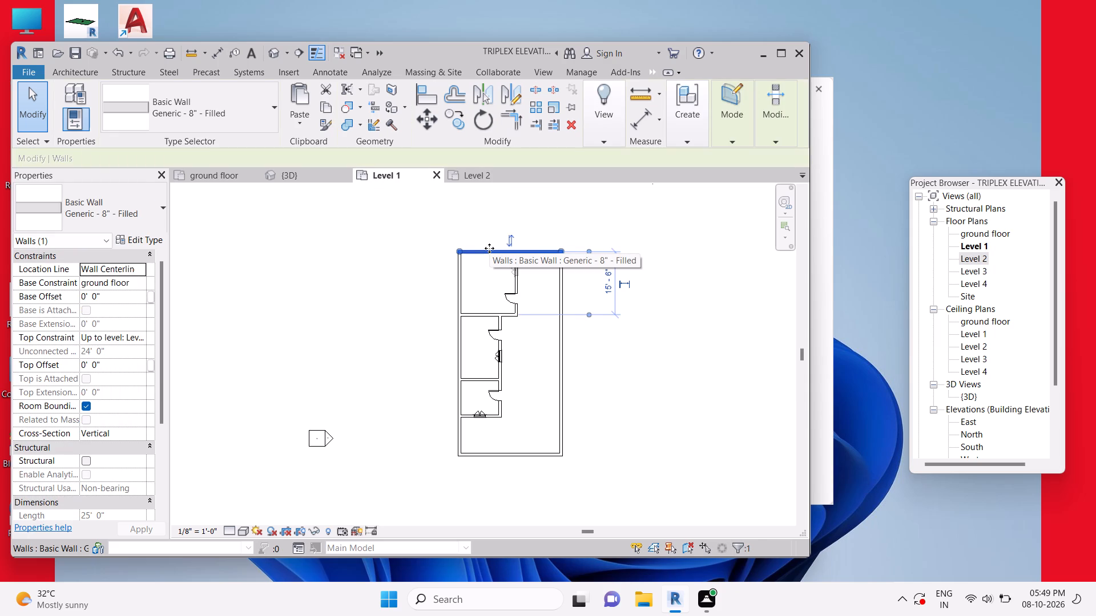
key("ctrl+c")
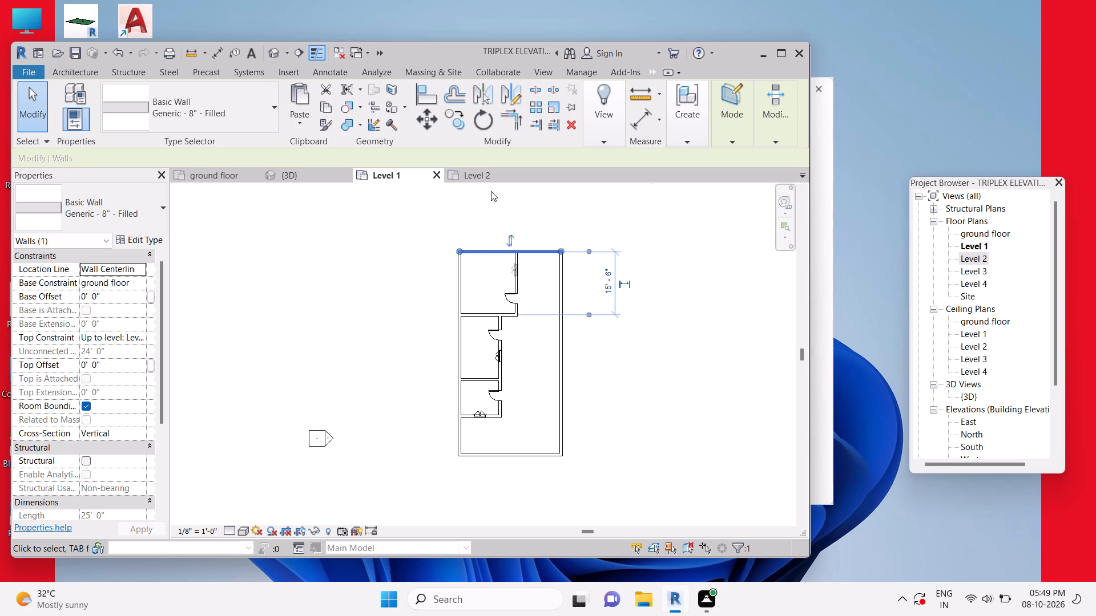
left_click(489, 176)
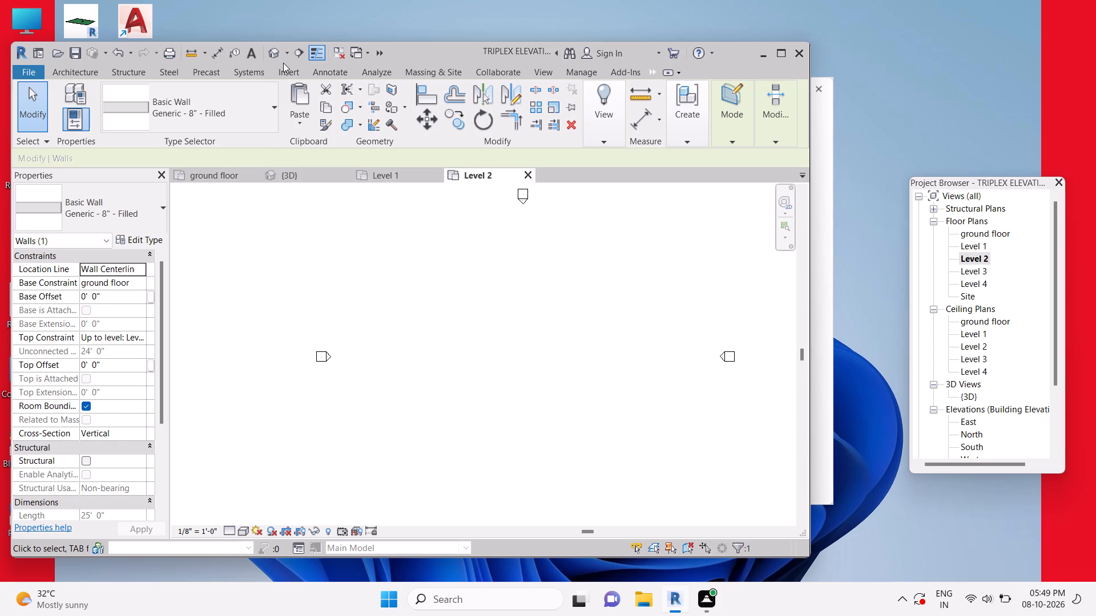
Start pasting the copied wall on Level 2, saving the project when reminded.
left_click(293, 98)
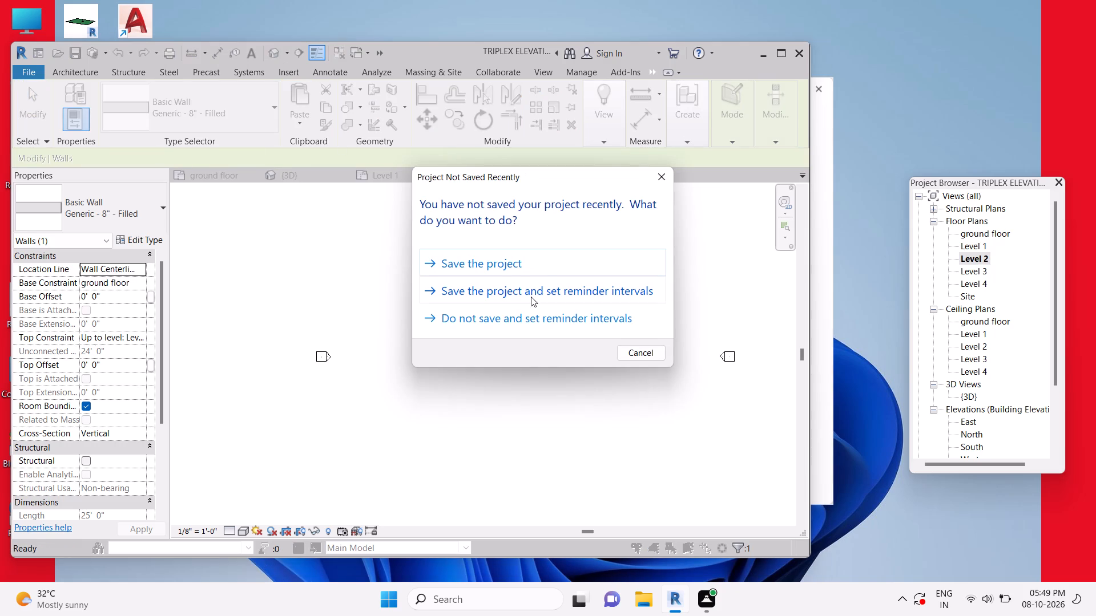
left_click(554, 258)
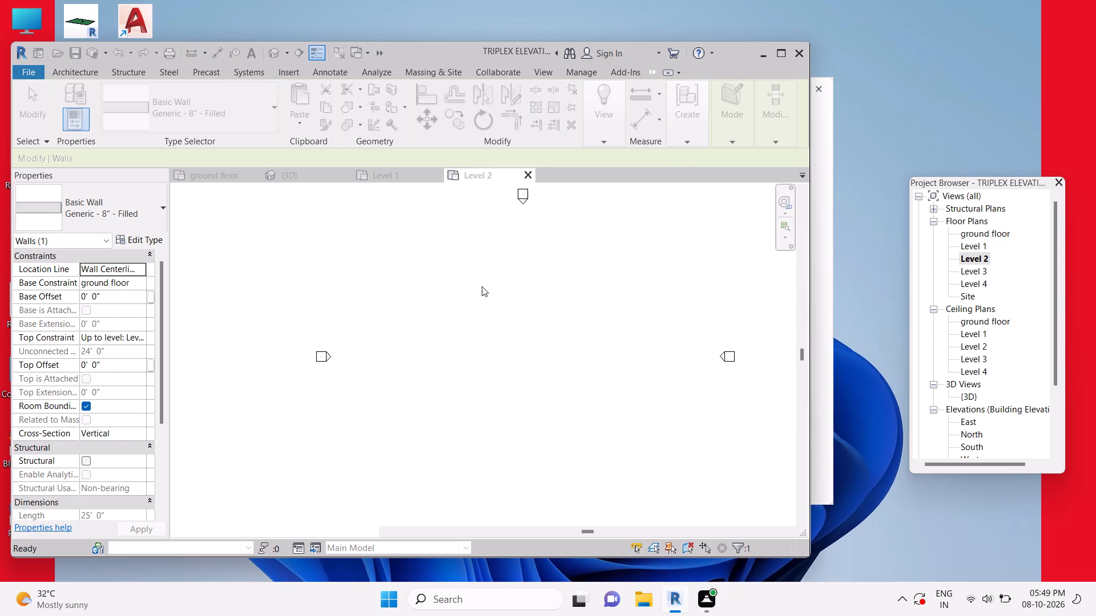
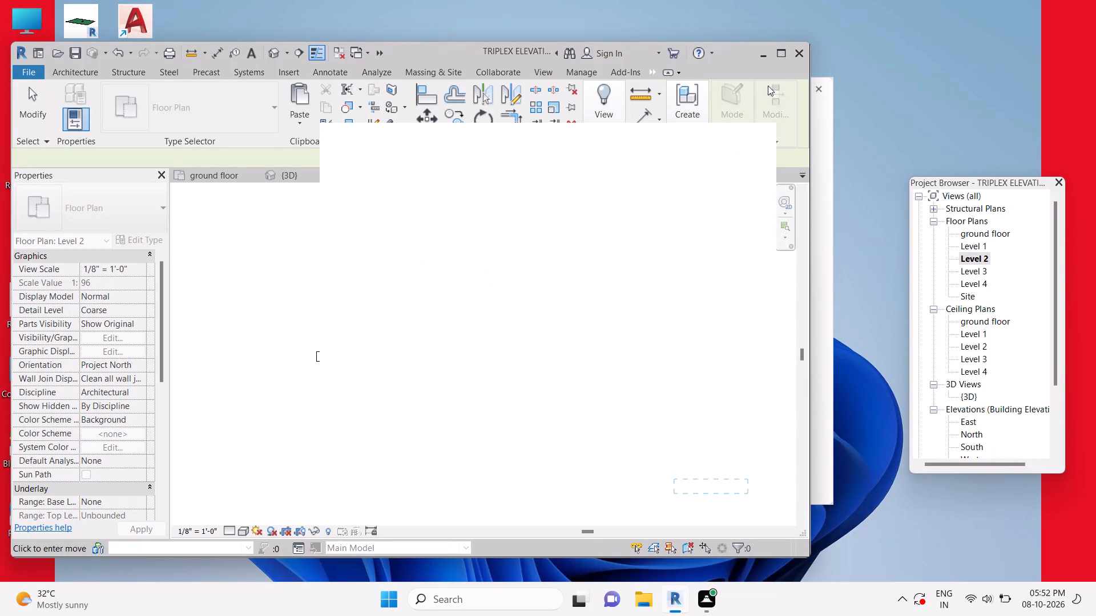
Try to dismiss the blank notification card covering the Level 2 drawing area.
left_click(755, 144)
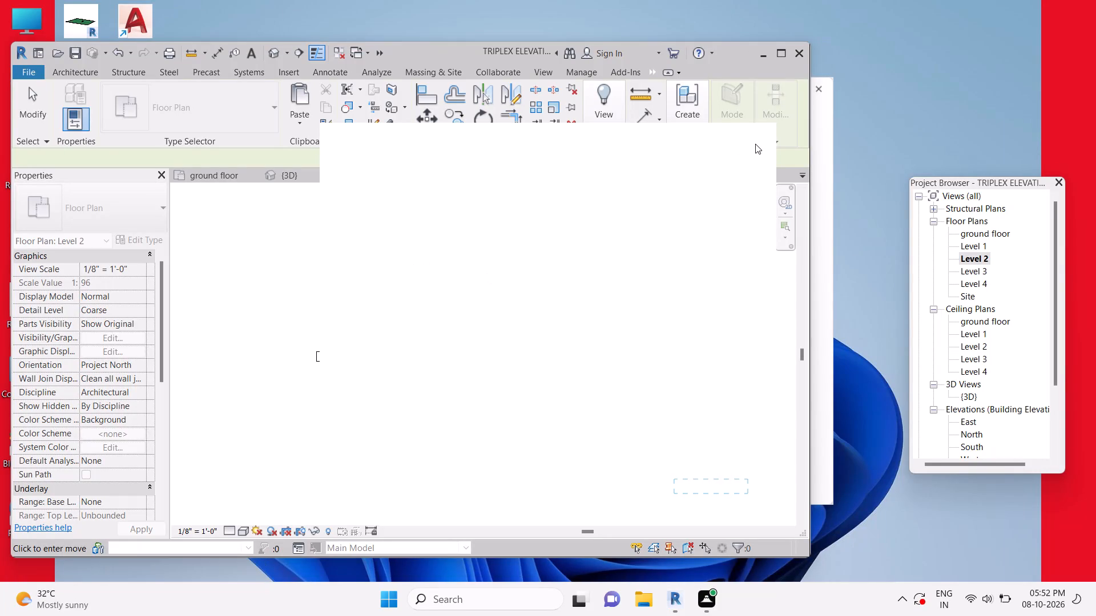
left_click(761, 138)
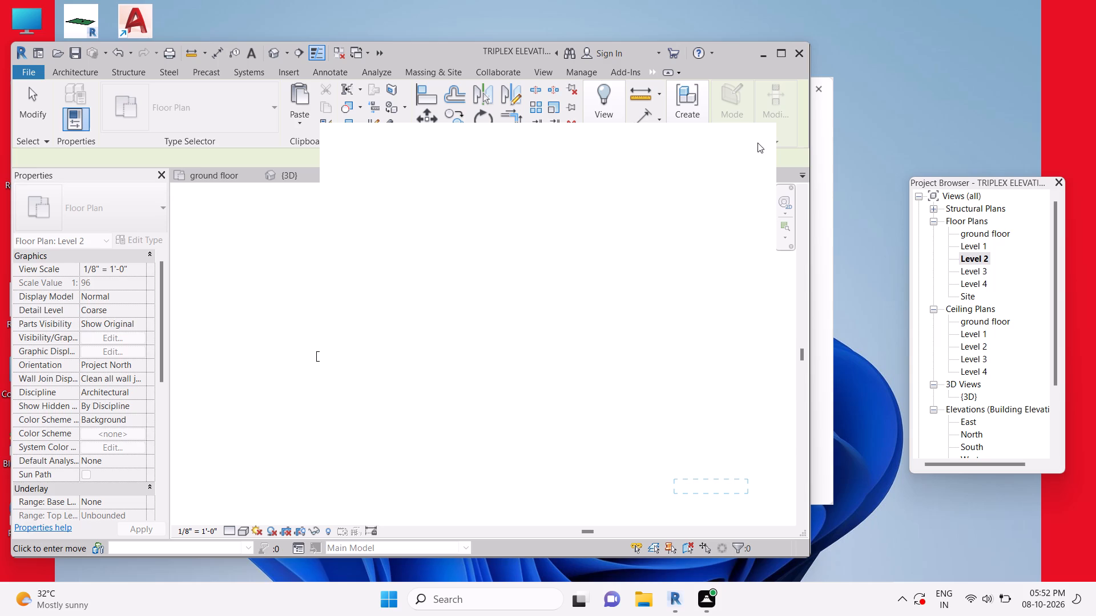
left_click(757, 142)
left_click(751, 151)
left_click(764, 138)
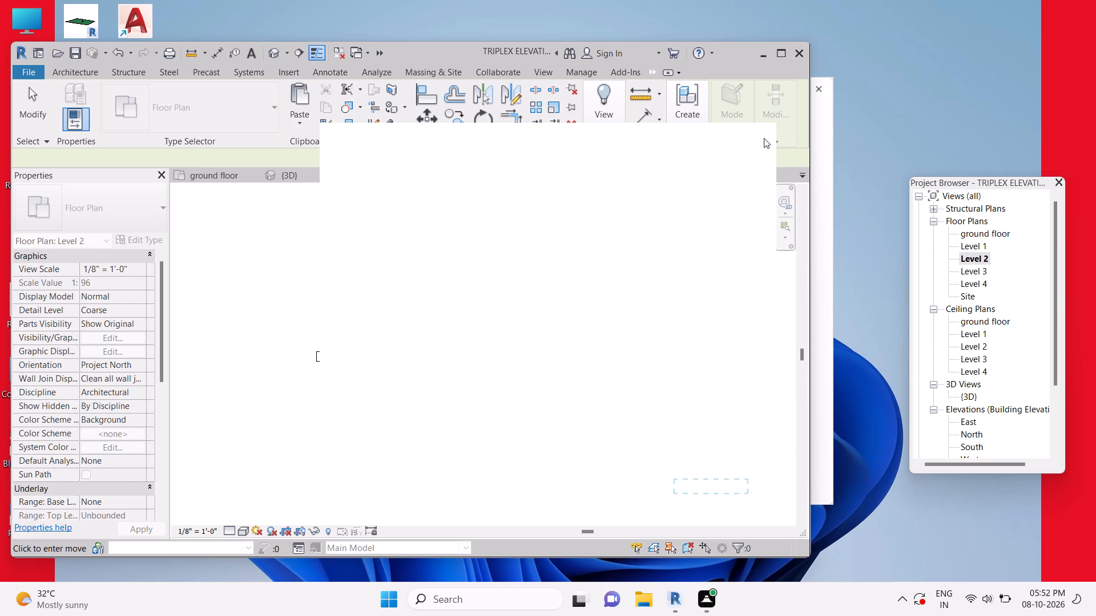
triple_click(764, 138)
Cancel the pending wall paste on the Level 2 plan.
left_click(274, 266)
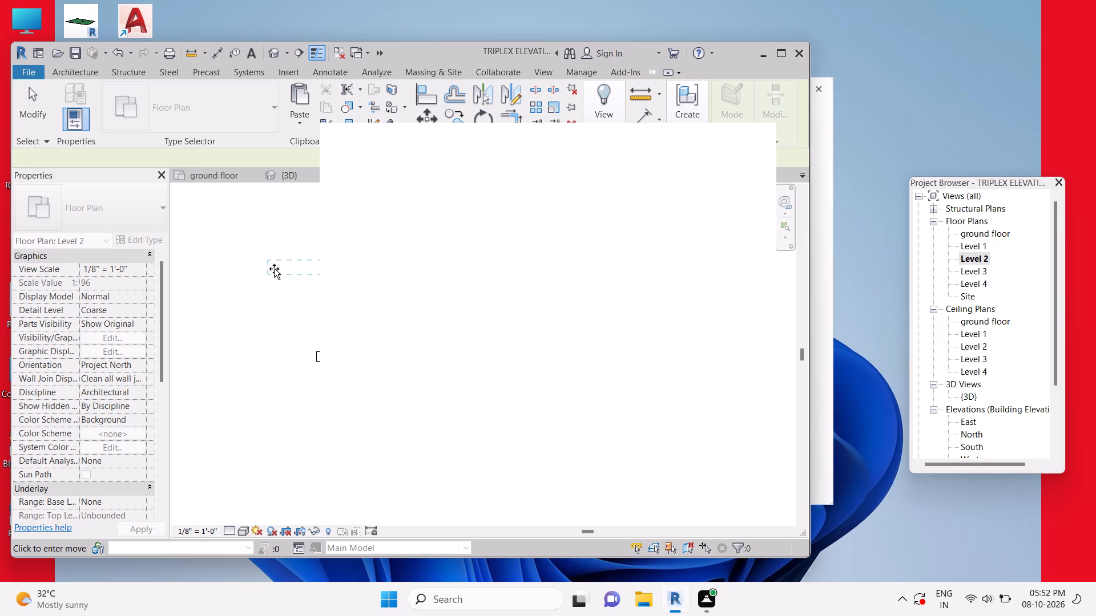
key("Escape")
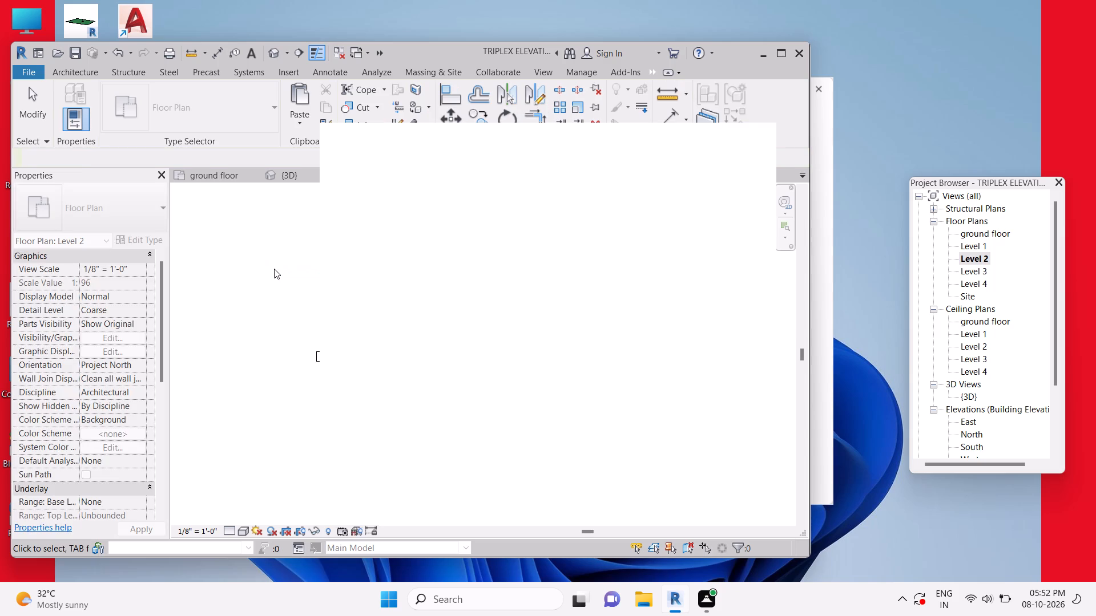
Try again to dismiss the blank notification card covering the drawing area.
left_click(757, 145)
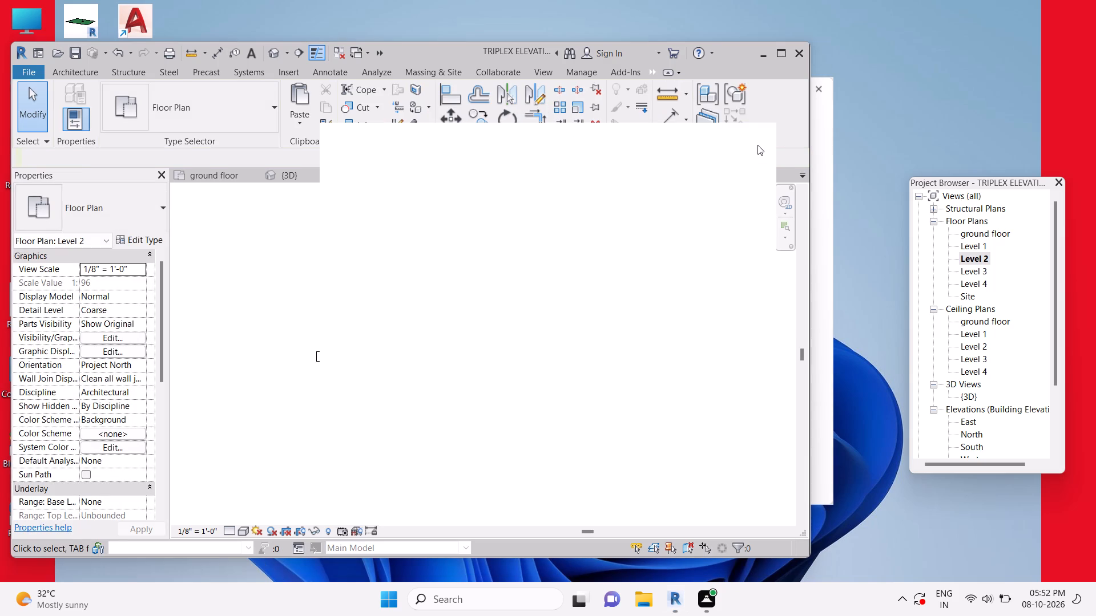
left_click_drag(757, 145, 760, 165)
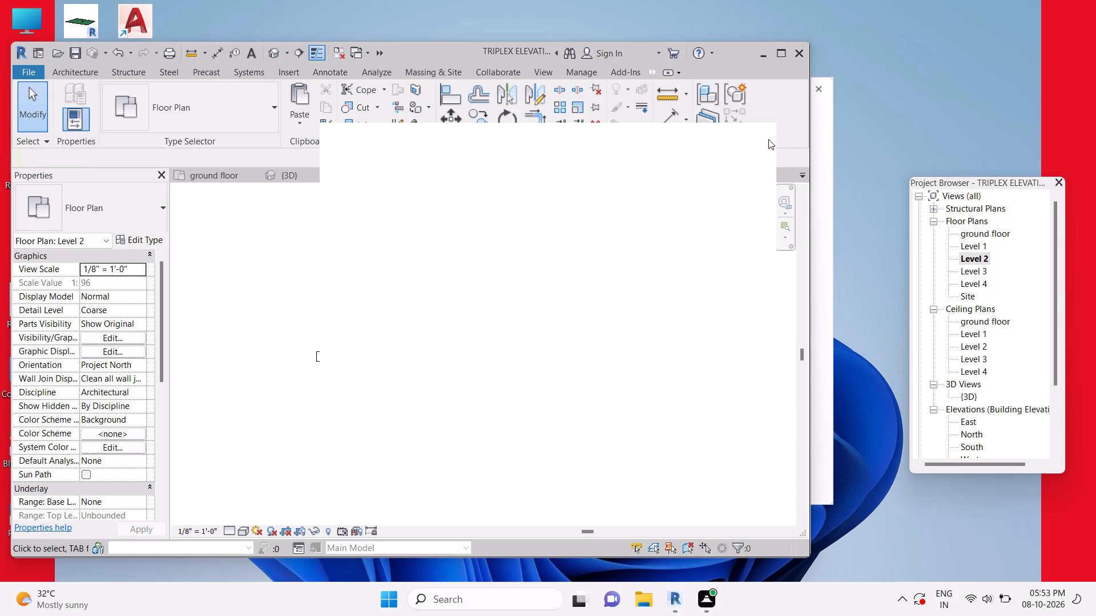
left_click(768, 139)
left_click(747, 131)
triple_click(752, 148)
Try to save the triplex elevation project.
key("ctrl+s")
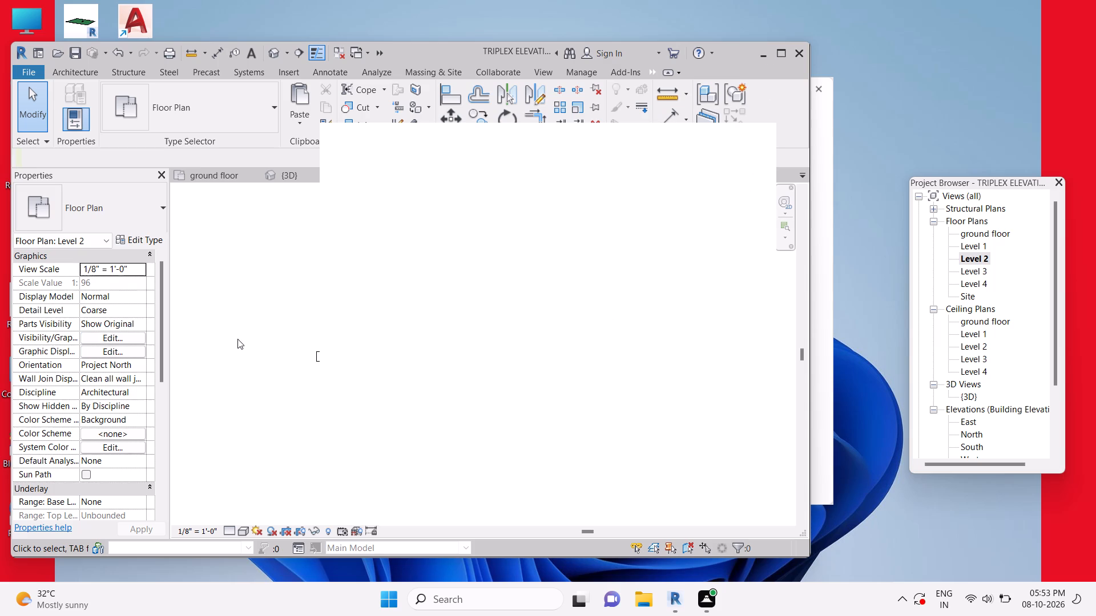
left_click(34, 75)
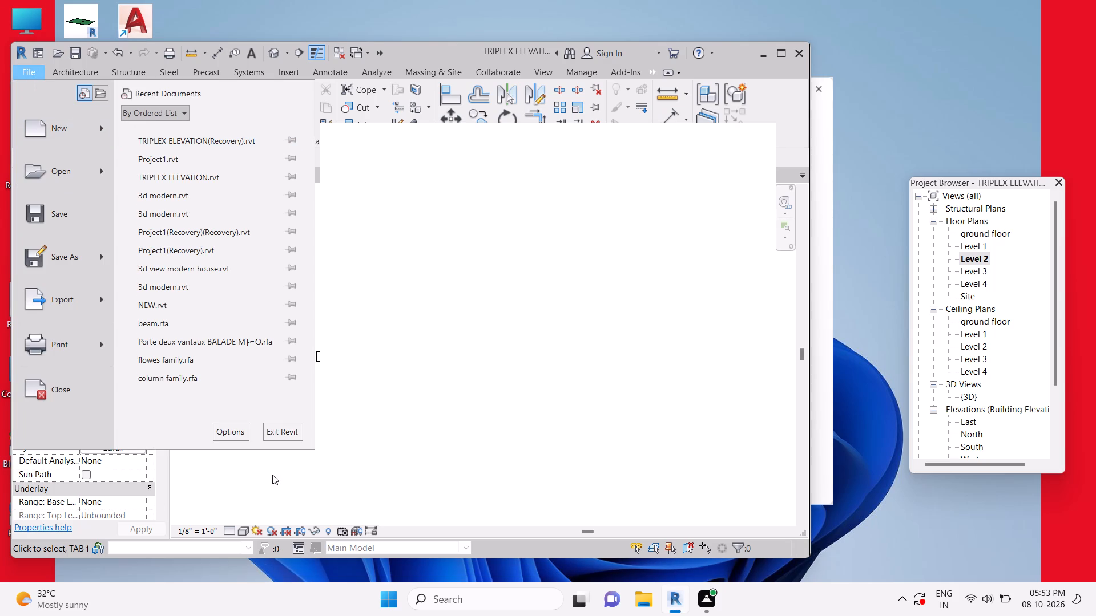
left_click(497, 232)
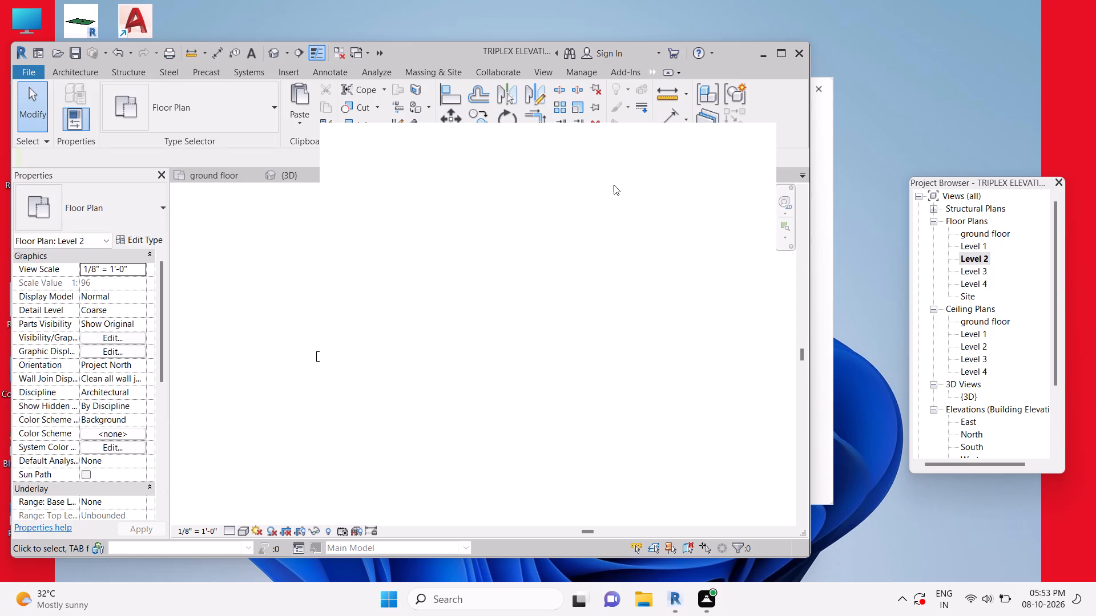
key("ctrl+s")
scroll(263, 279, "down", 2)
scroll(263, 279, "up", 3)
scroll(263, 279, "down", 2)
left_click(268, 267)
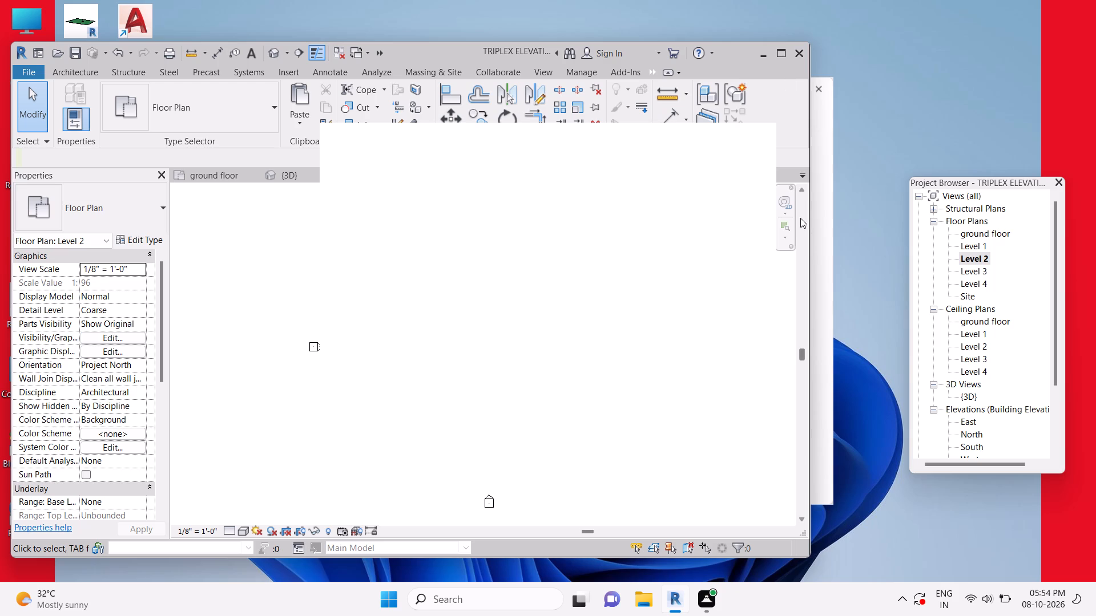
Open the Level 1 floor plan.
double_click(979, 246)
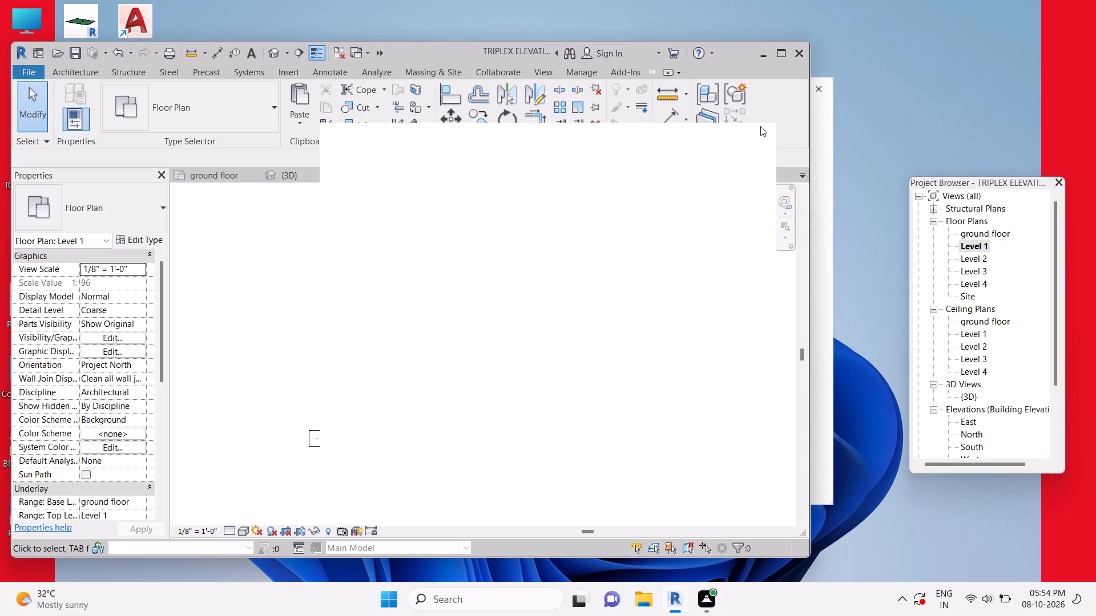
Start closing the Revit window that is obstructed by the blank notification card.
left_click(801, 59)
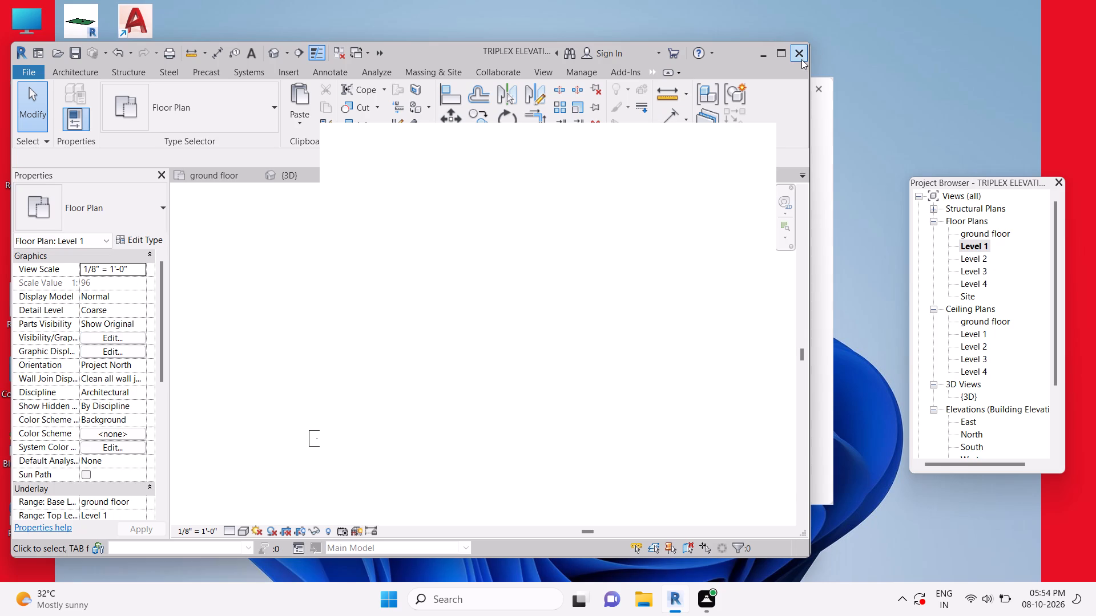
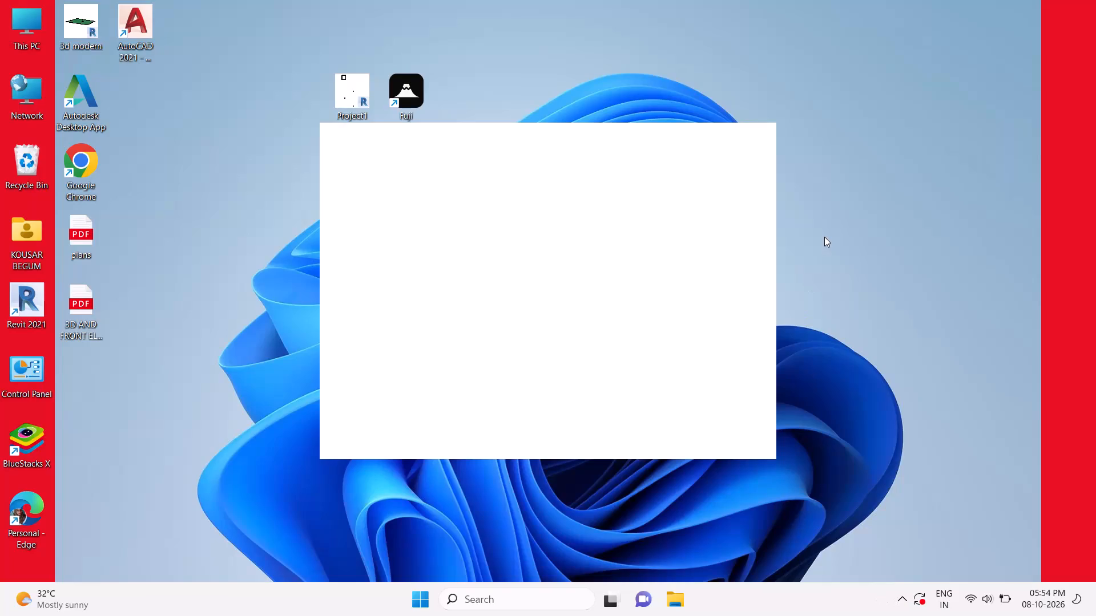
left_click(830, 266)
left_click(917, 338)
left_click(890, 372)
Refresh the Windows desktop to try to clear the blank notification card.
right_click(830, 378)
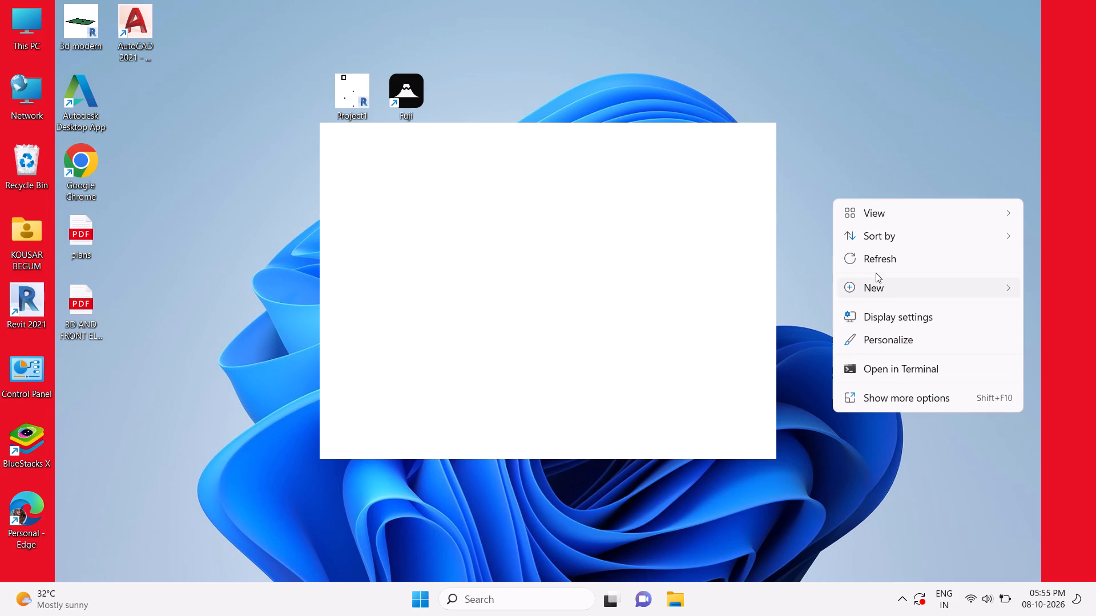
left_click(886, 258)
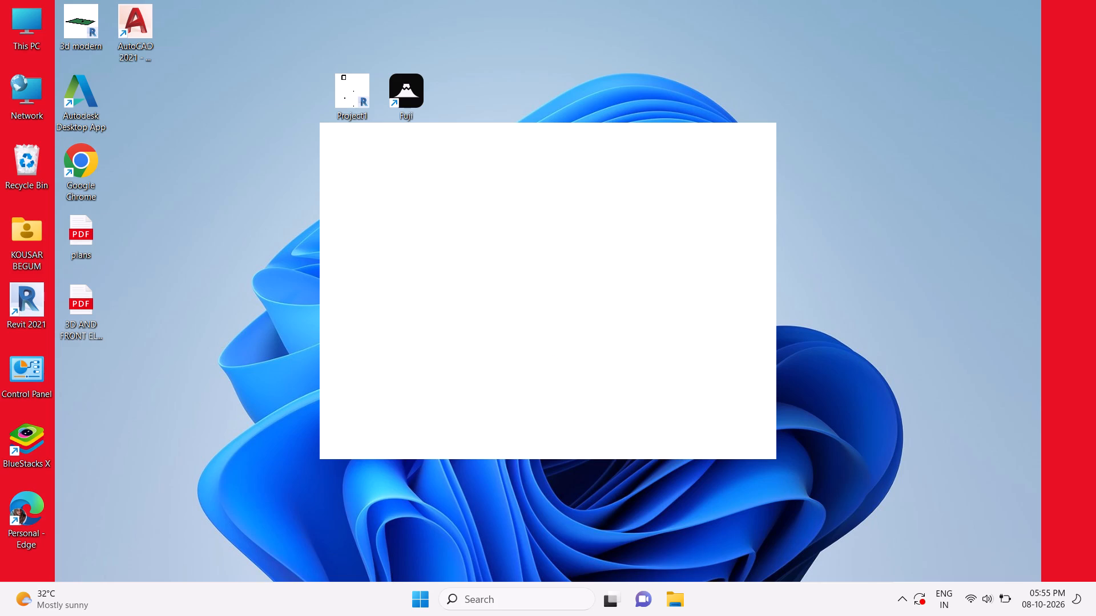
Restart the computer to get rid of the blank card covering the desktop.
left_click(432, 604)
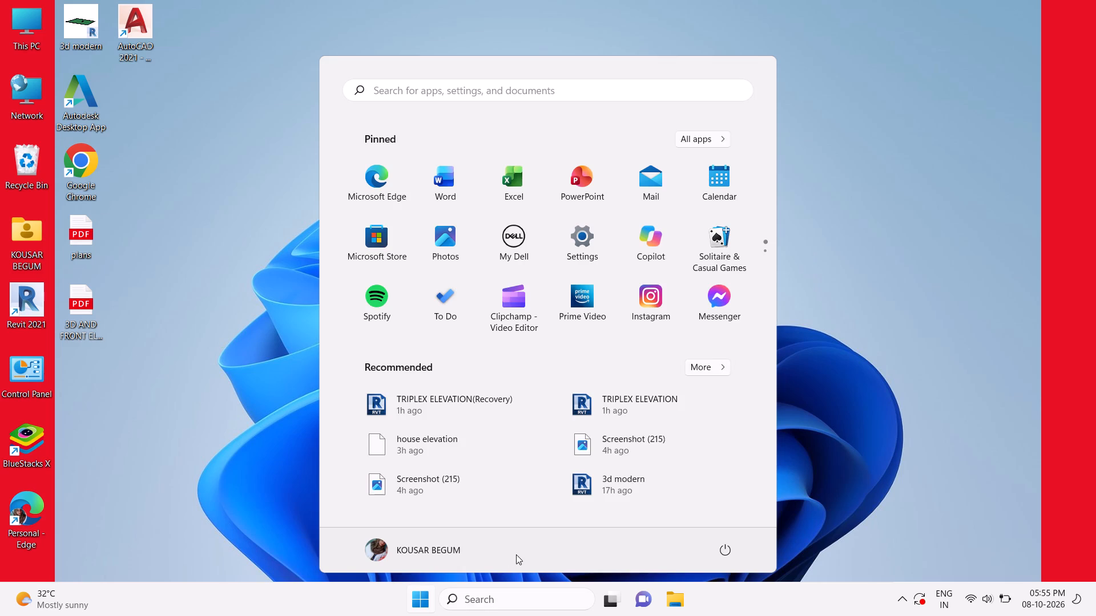
left_click(716, 551)
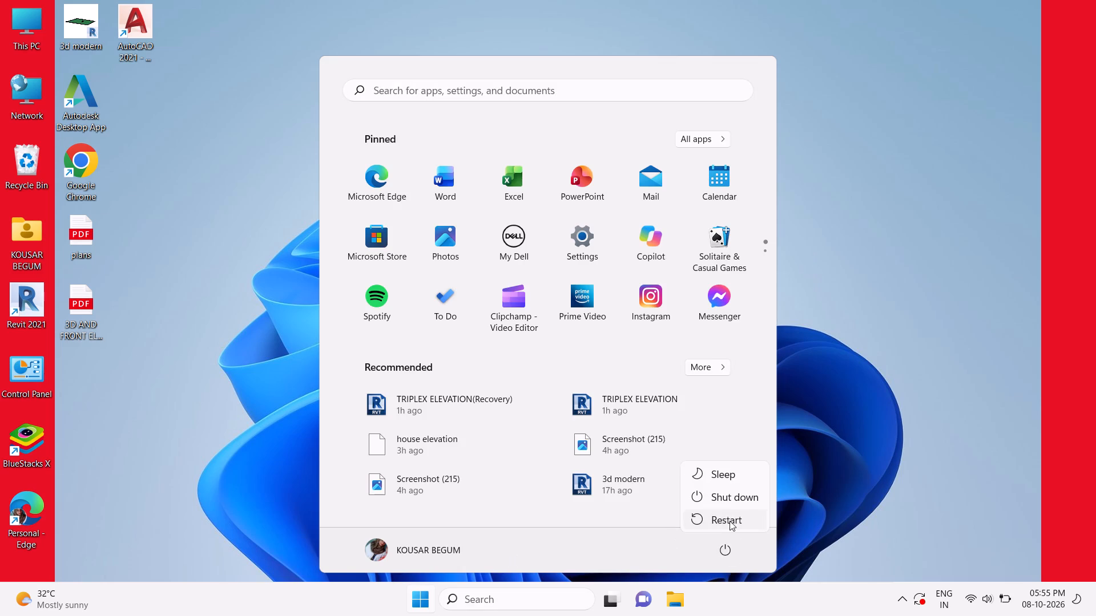
left_click(739, 524)
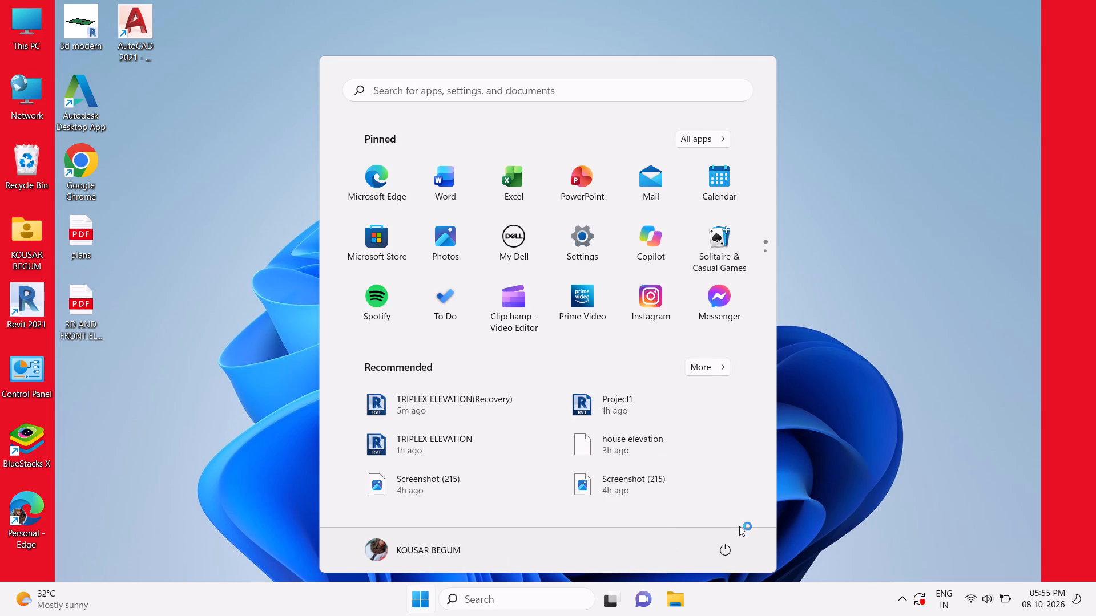
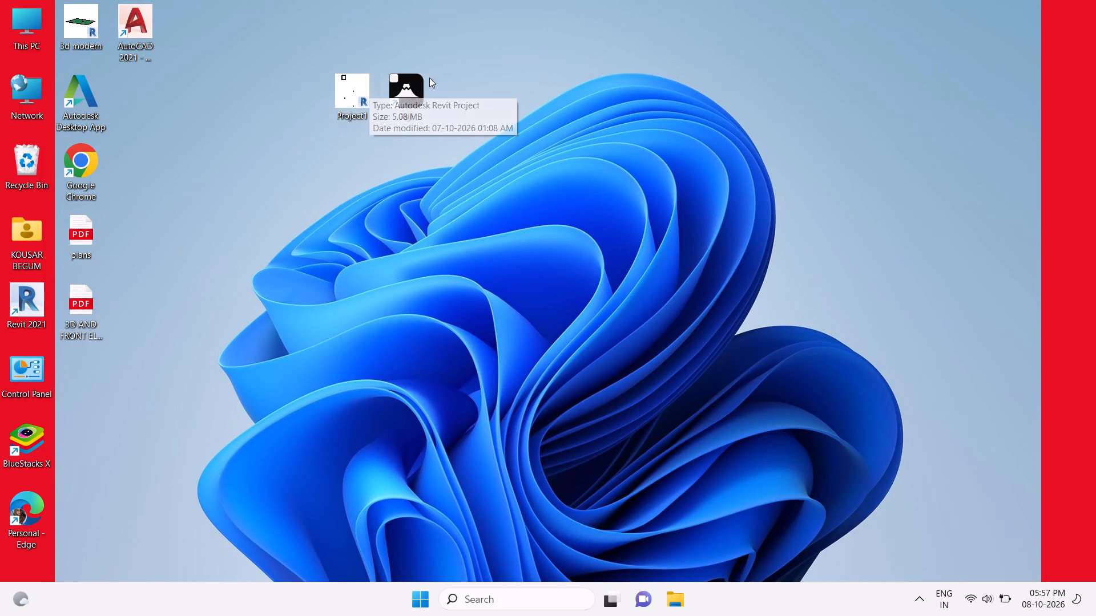
Launch the Fuji application from its desktop shortcut.
double_click(418, 92)
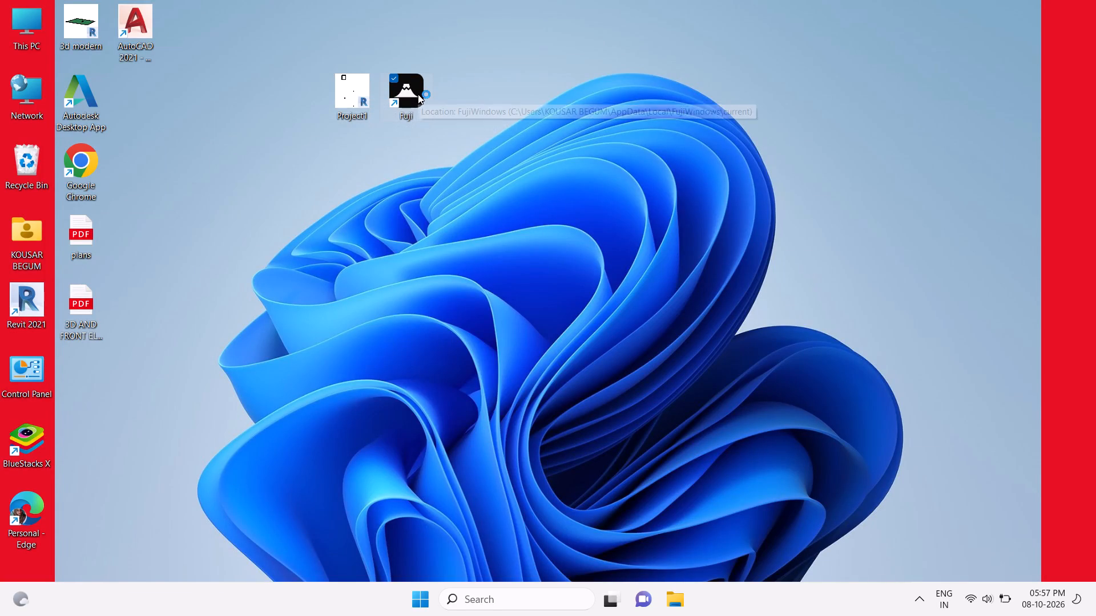
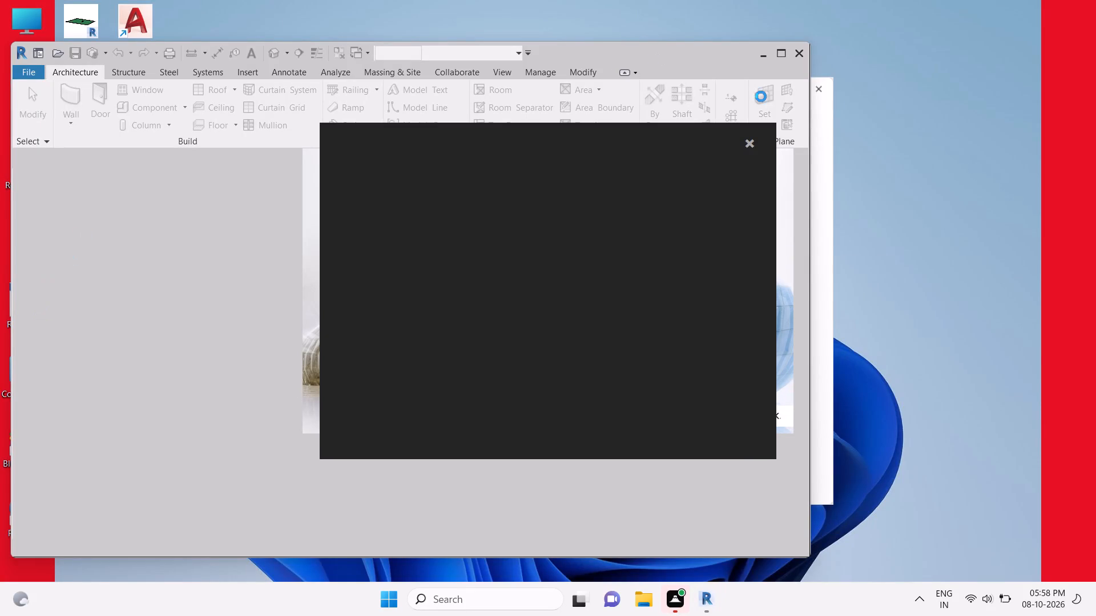
Close the blank dark pop-up window covering the Revit start-up screen.
left_click(750, 145)
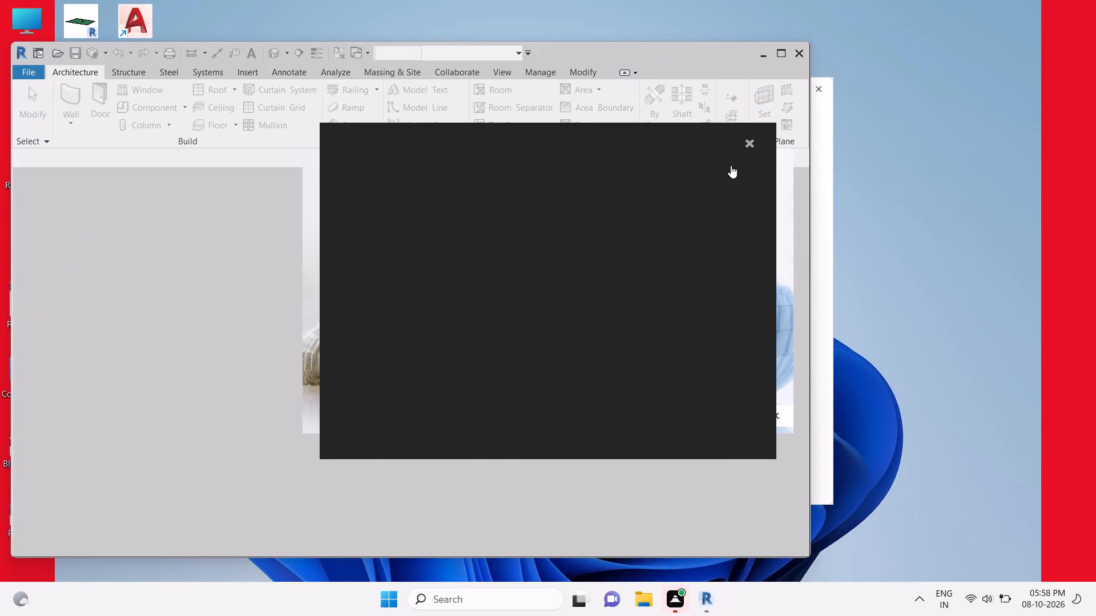
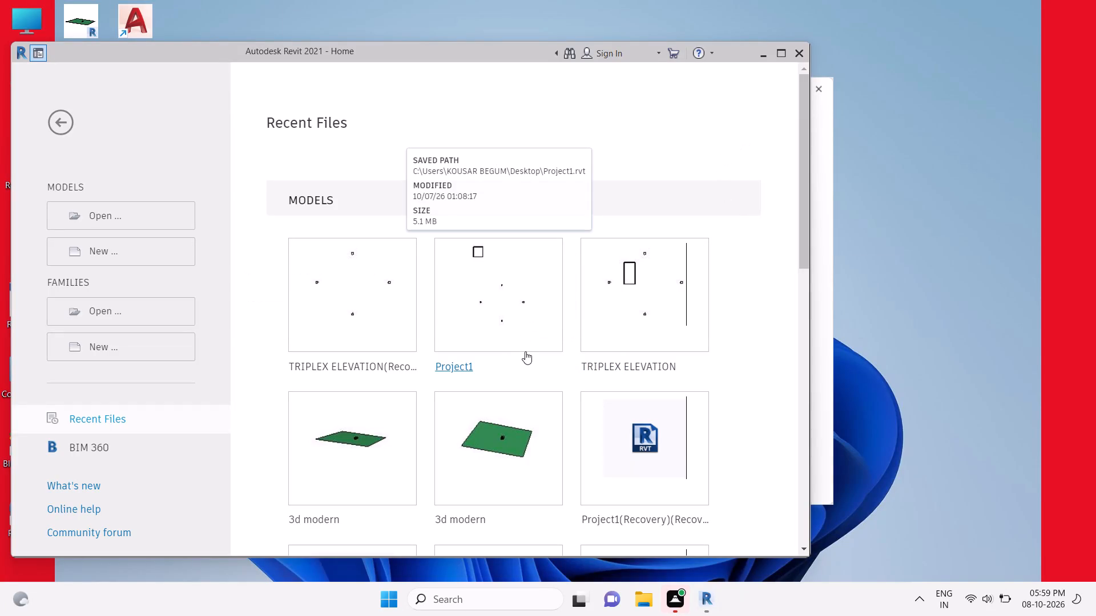
Open the recent model TRIPLEX ELEVATION(Recovery).
double_click(340, 315)
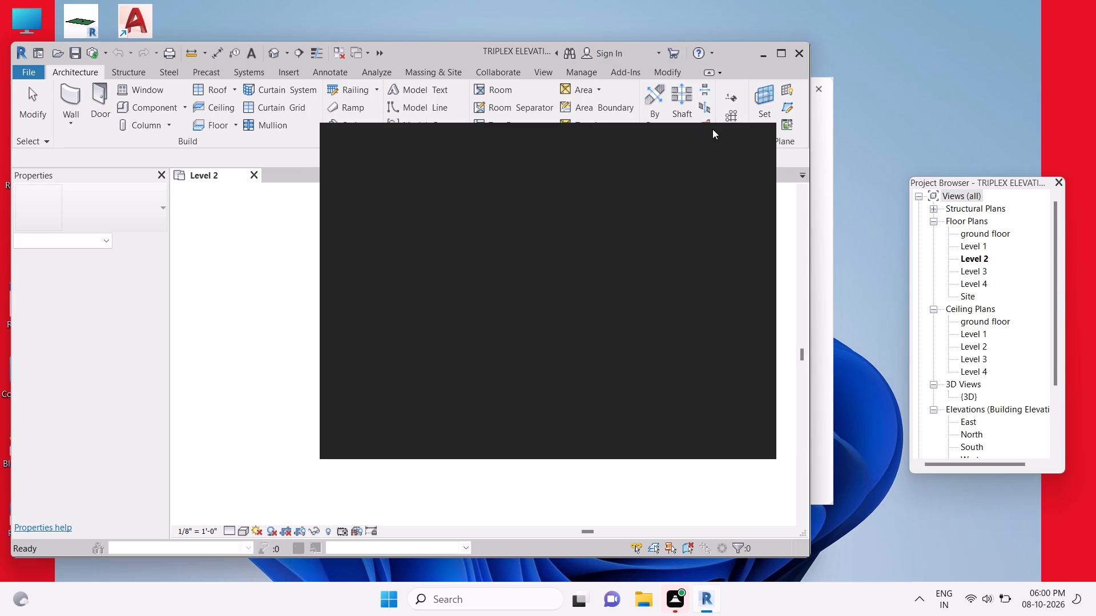
Close the blank dark pop-up window covering the Level 2 plan.
left_click(756, 144)
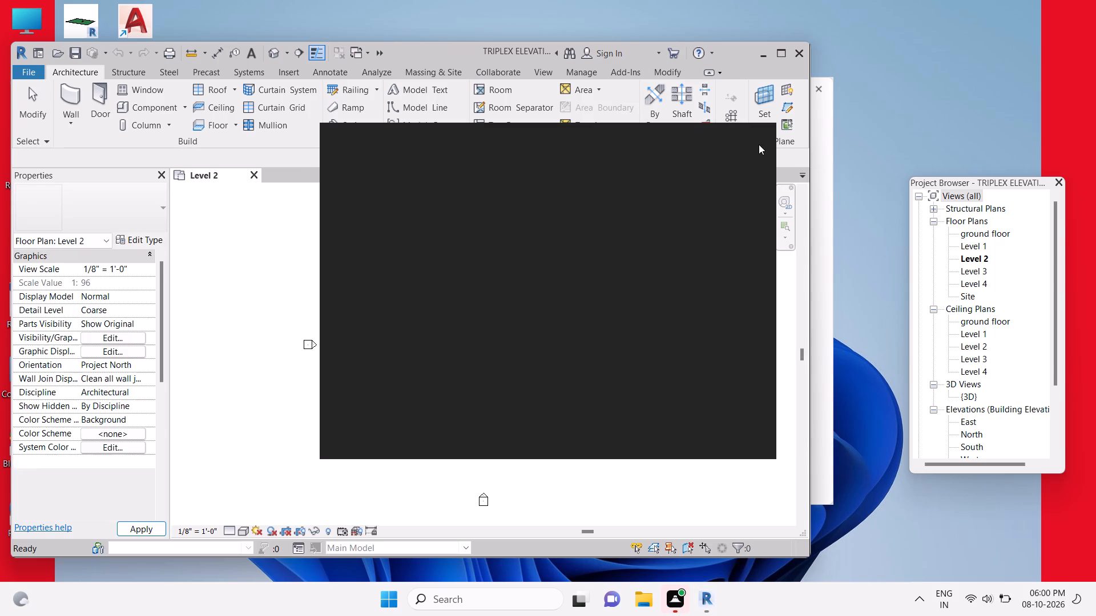
left_click(759, 140)
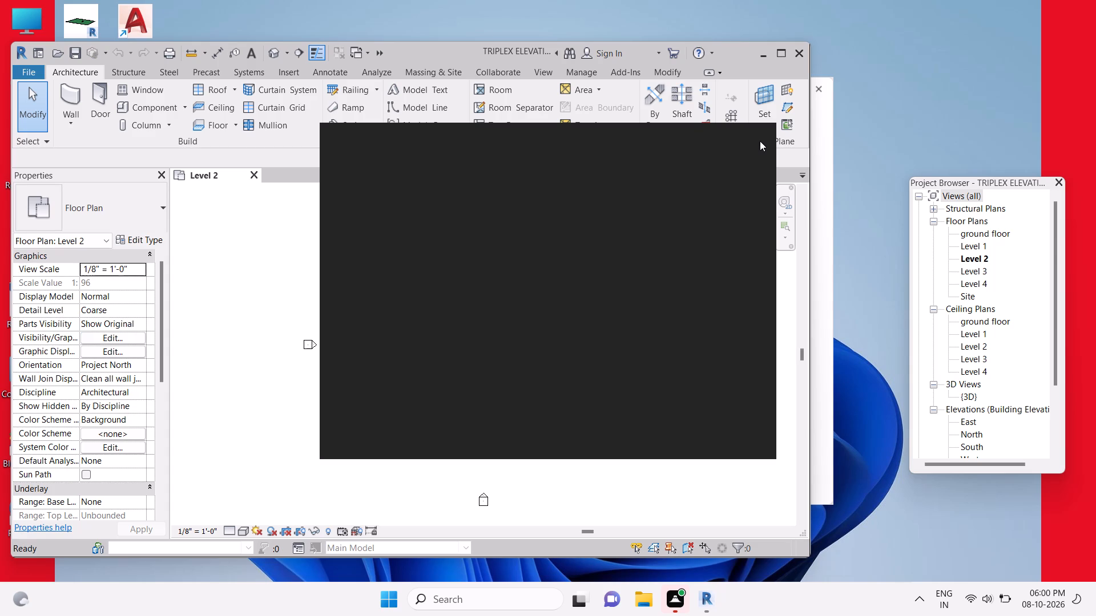
left_click(755, 134)
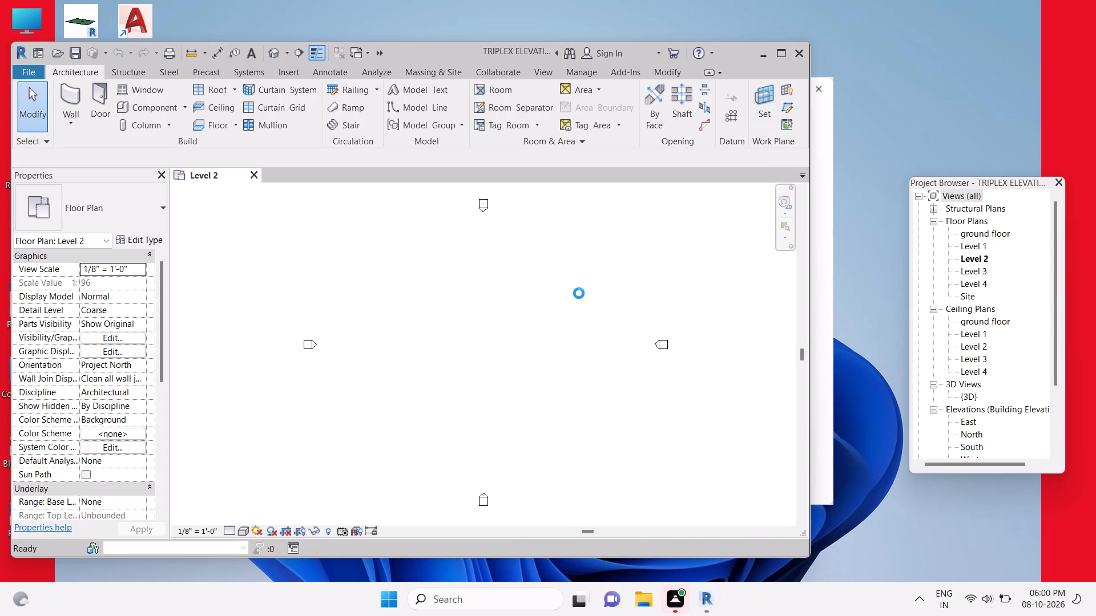
Open the ground floor and Level 1 floor plans to view their layouts.
scroll(579, 293, "down", 2)
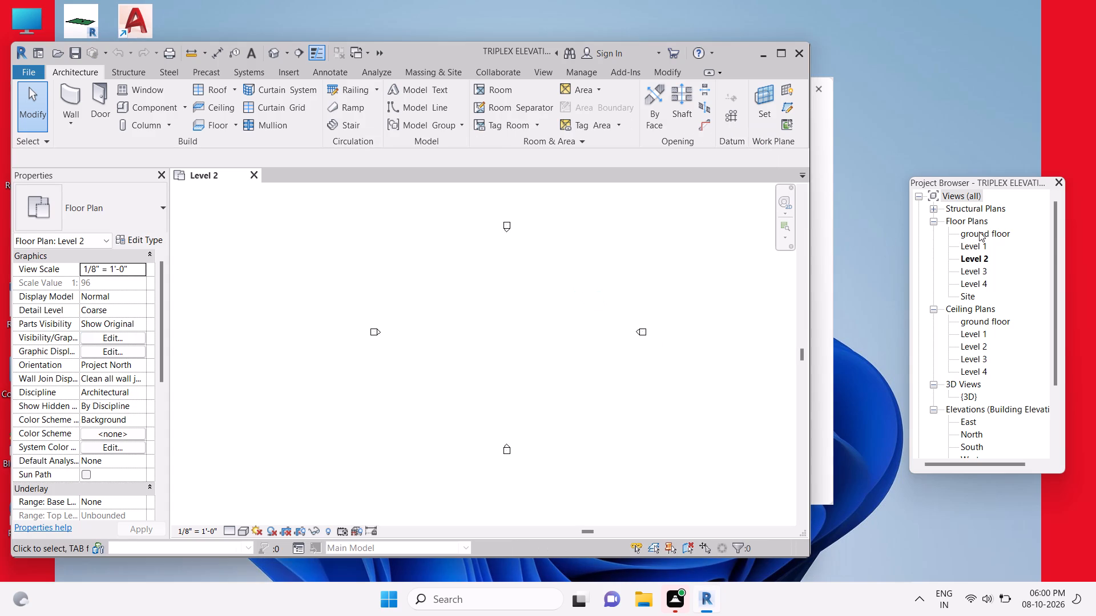
double_click(980, 231)
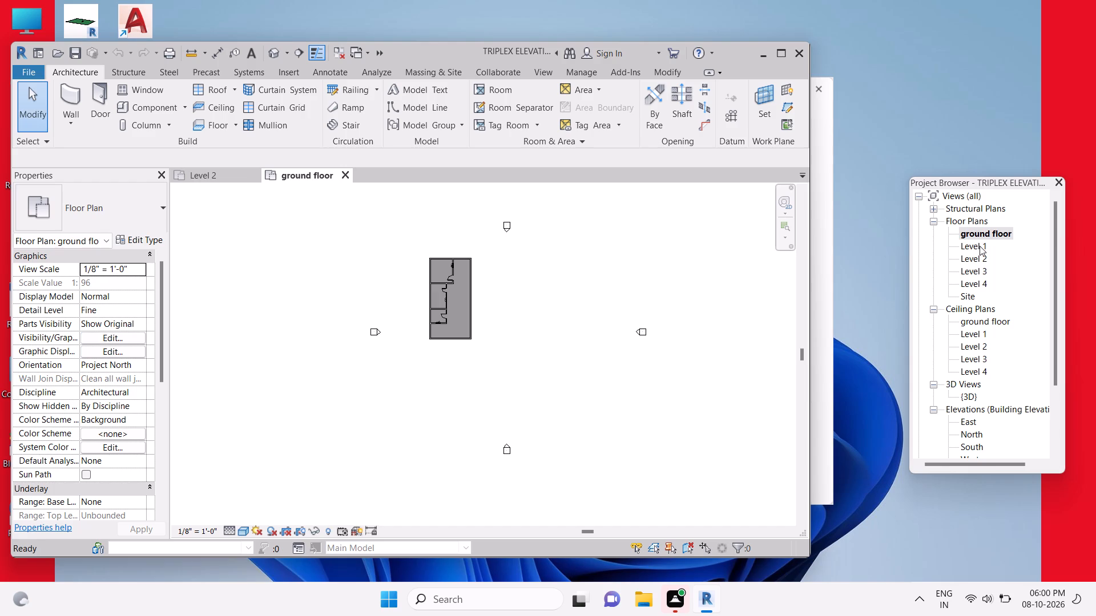
double_click(981, 251)
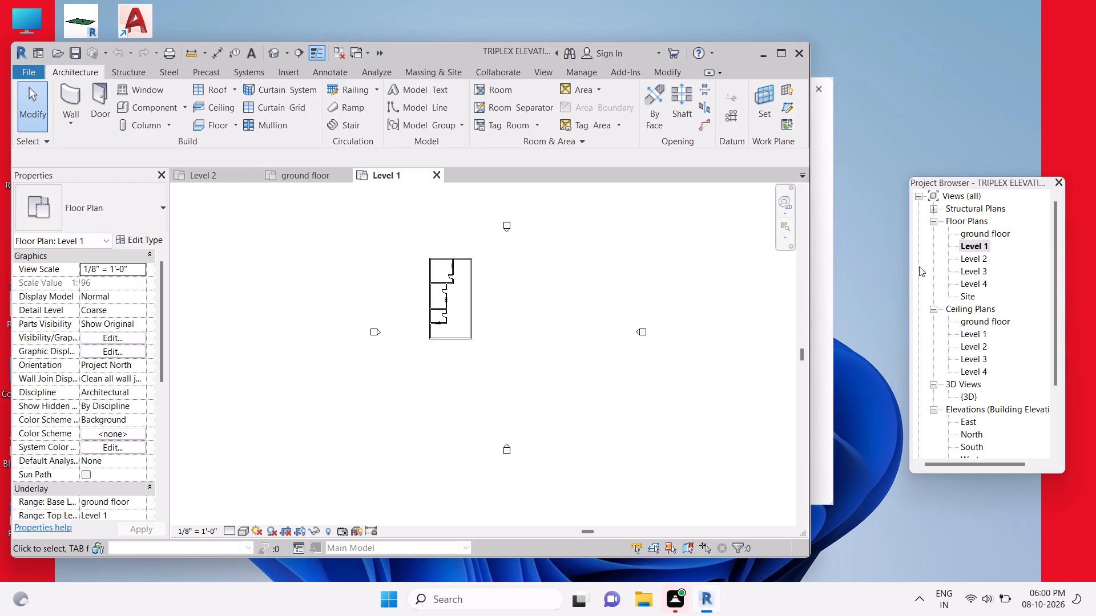
Open the default 3D view and examine the building's stacked storeys, interior walls, doors and windows.
left_click(536, 76)
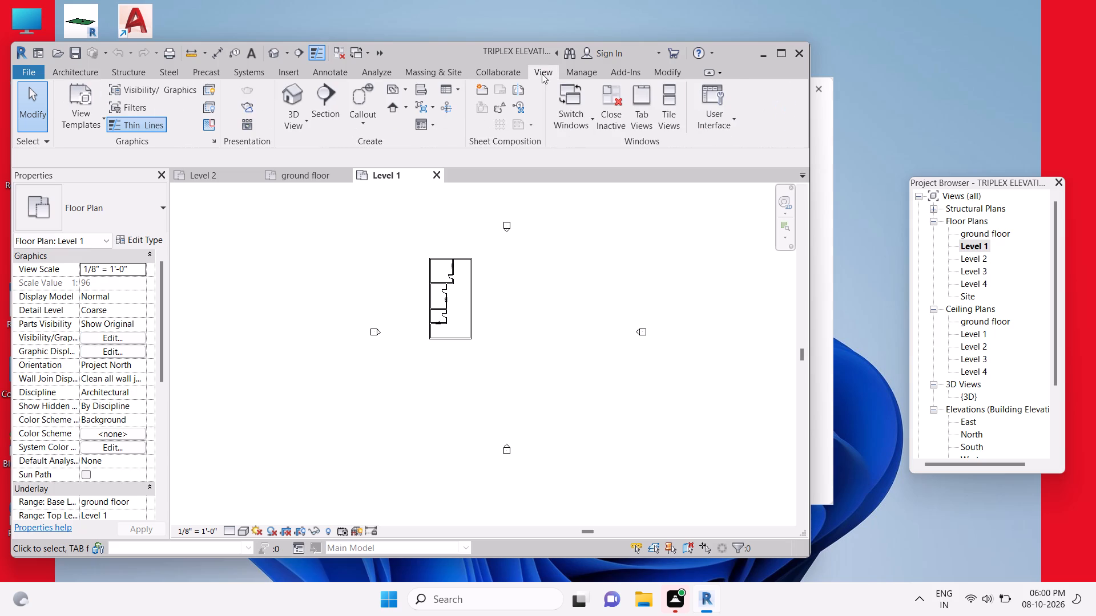
double_click(297, 92)
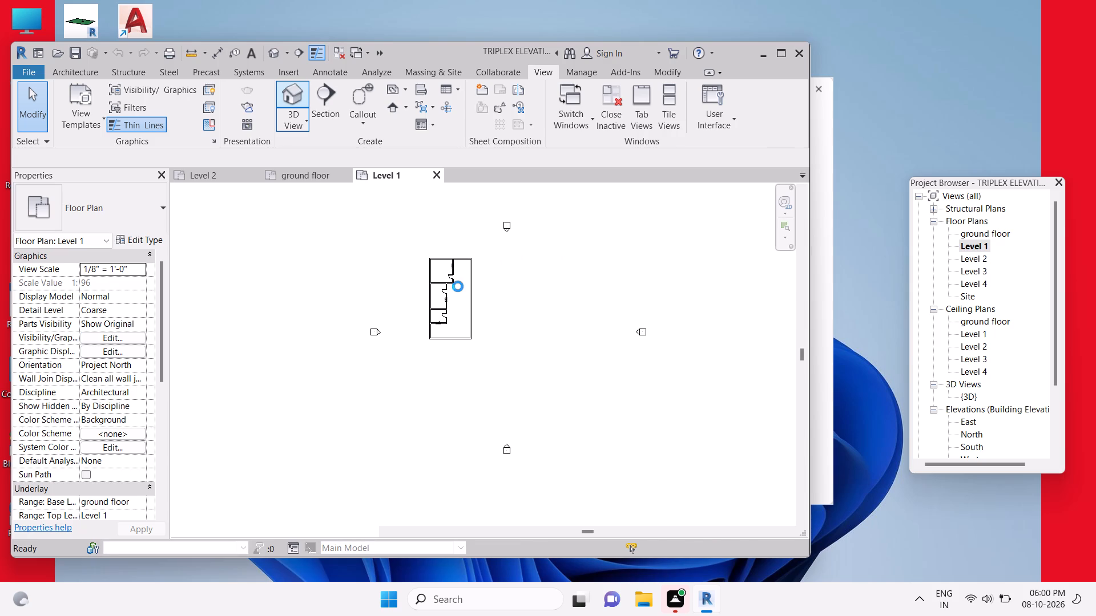
scroll(457, 288, "up", 4)
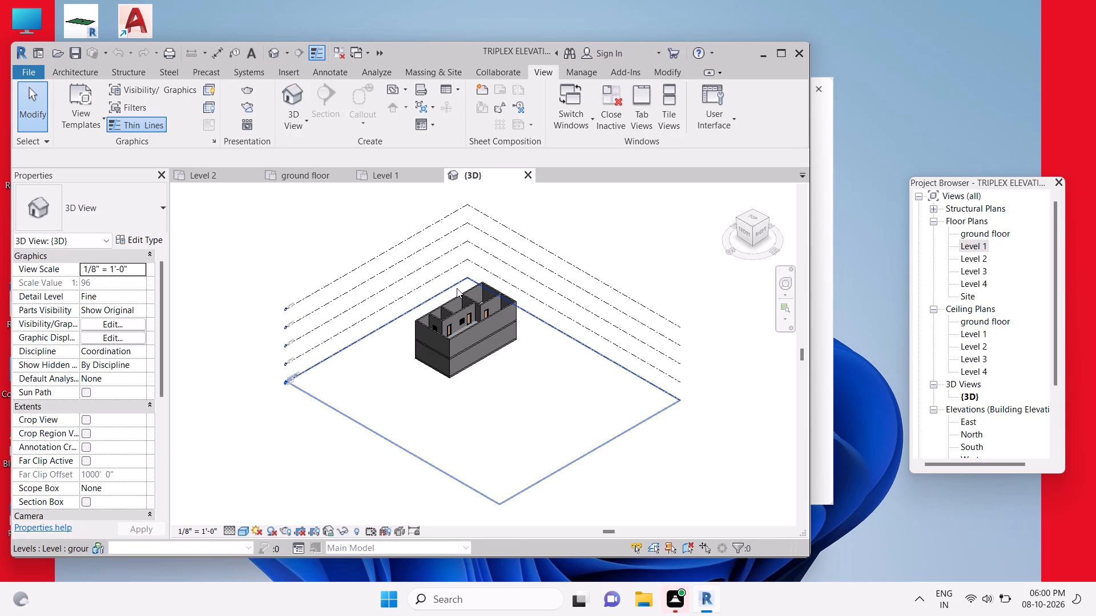
scroll(457, 288, "up", 4)
scroll(457, 288, "down", 2)
scroll(457, 288, "up", 3)
scroll(457, 288, "down", 4)
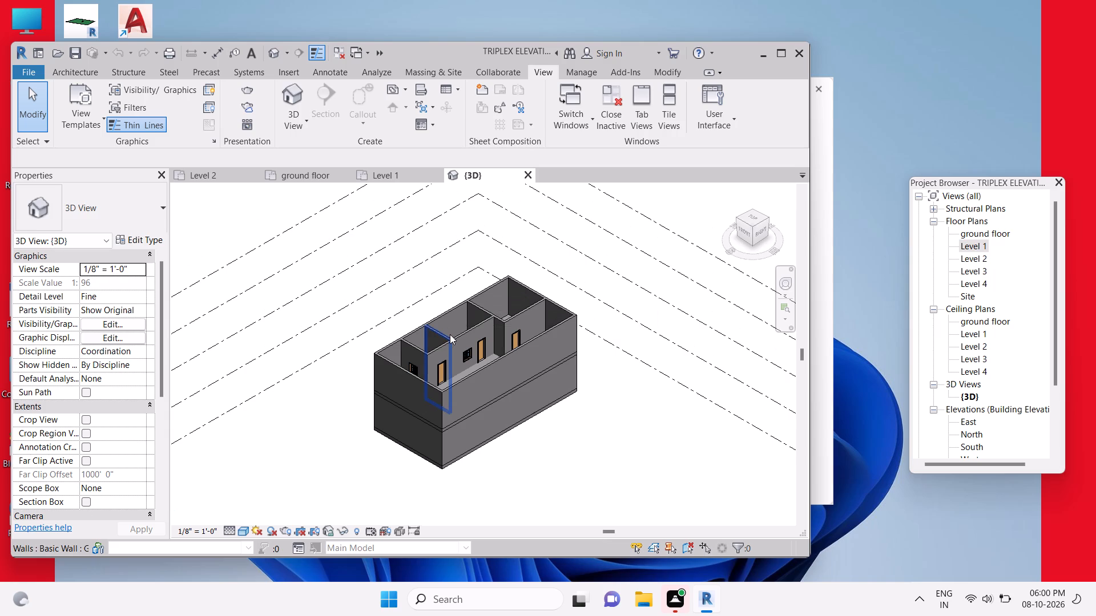
left_click(407, 183)
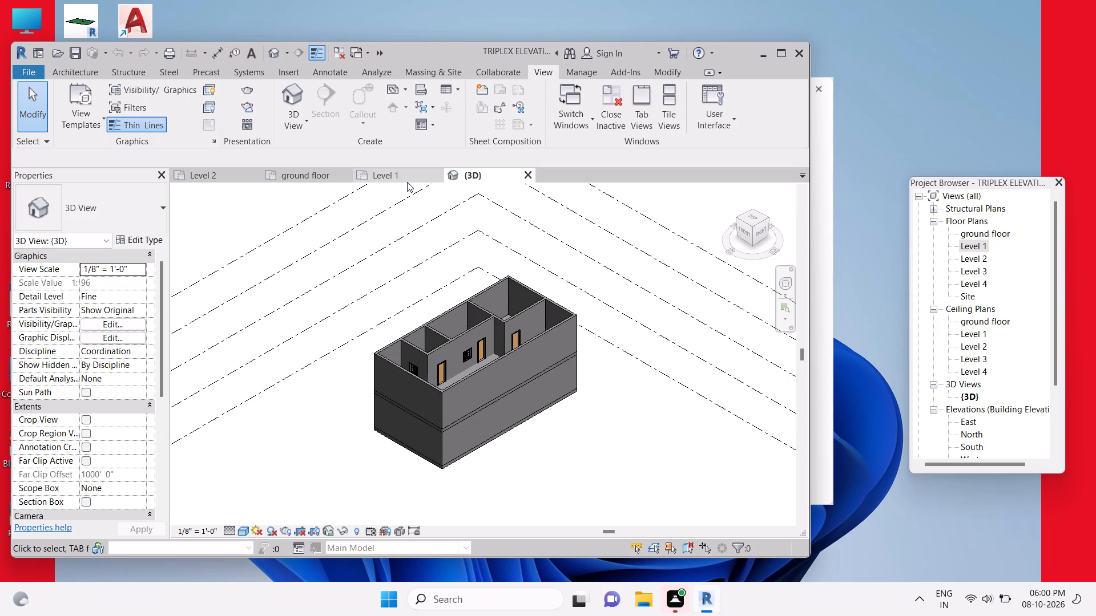
left_click(405, 174)
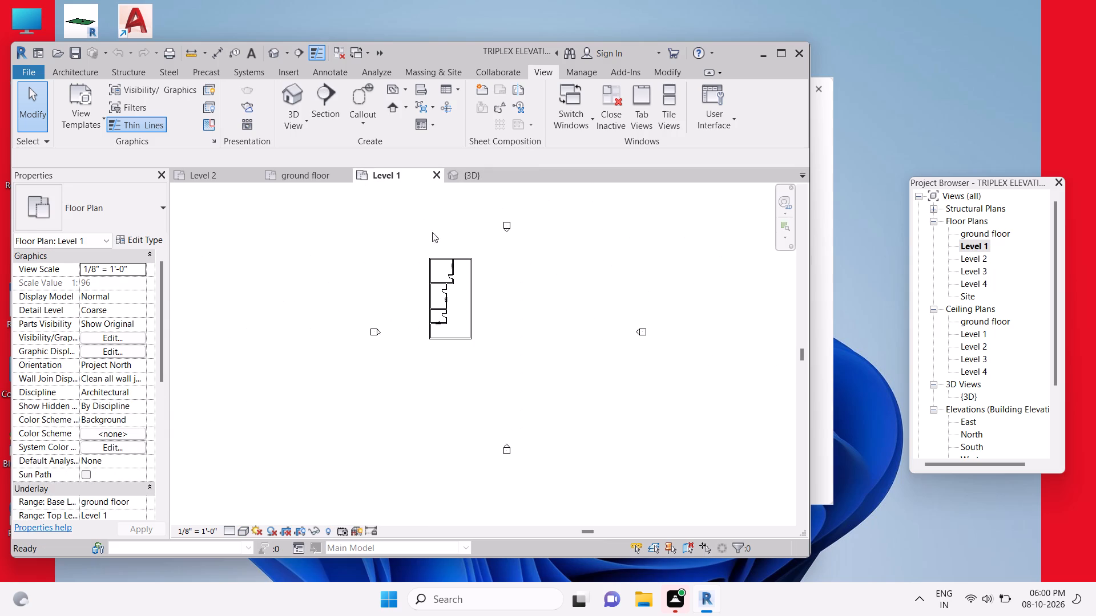
left_click(482, 176)
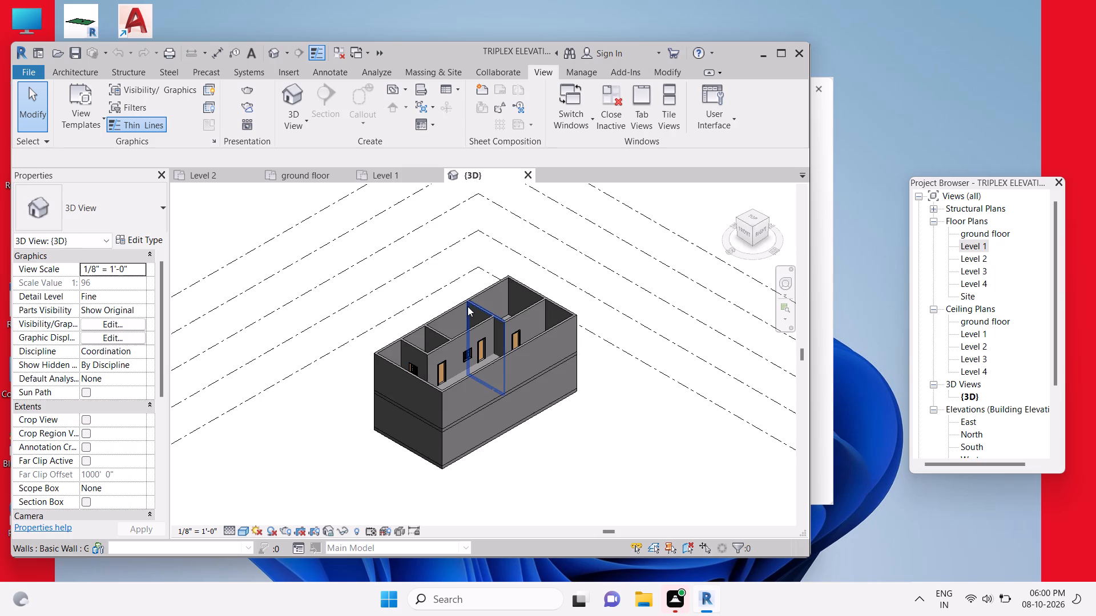
scroll(468, 306, "up", 6)
scroll(487, 353, "down", 1)
middle_click_drag(516, 371, 519, 368)
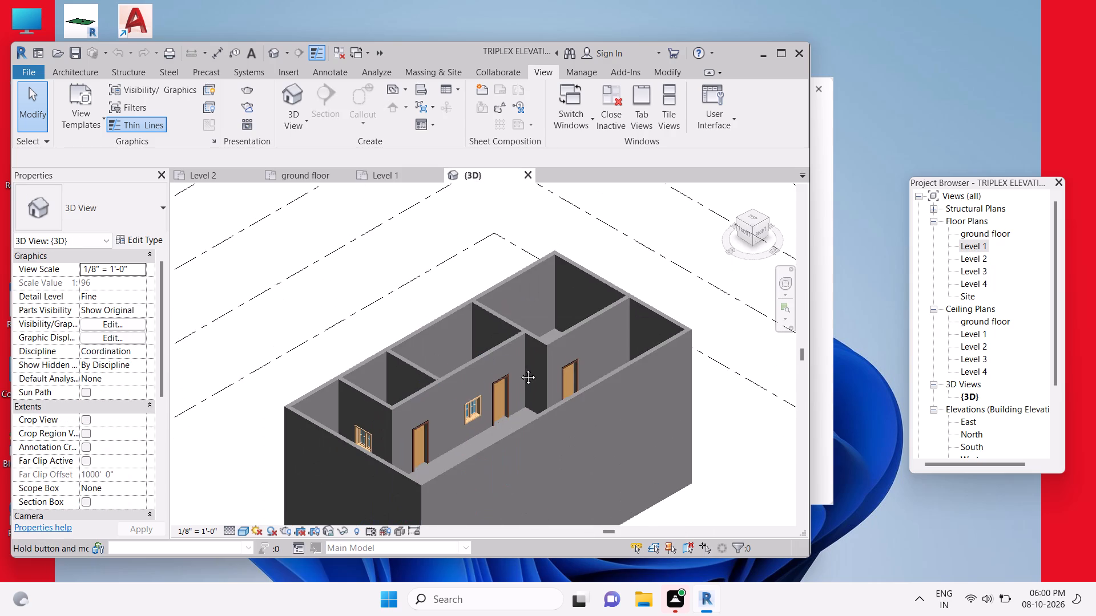
middle_click_drag(519, 368, 534, 307)
scroll(530, 330, "up", 2)
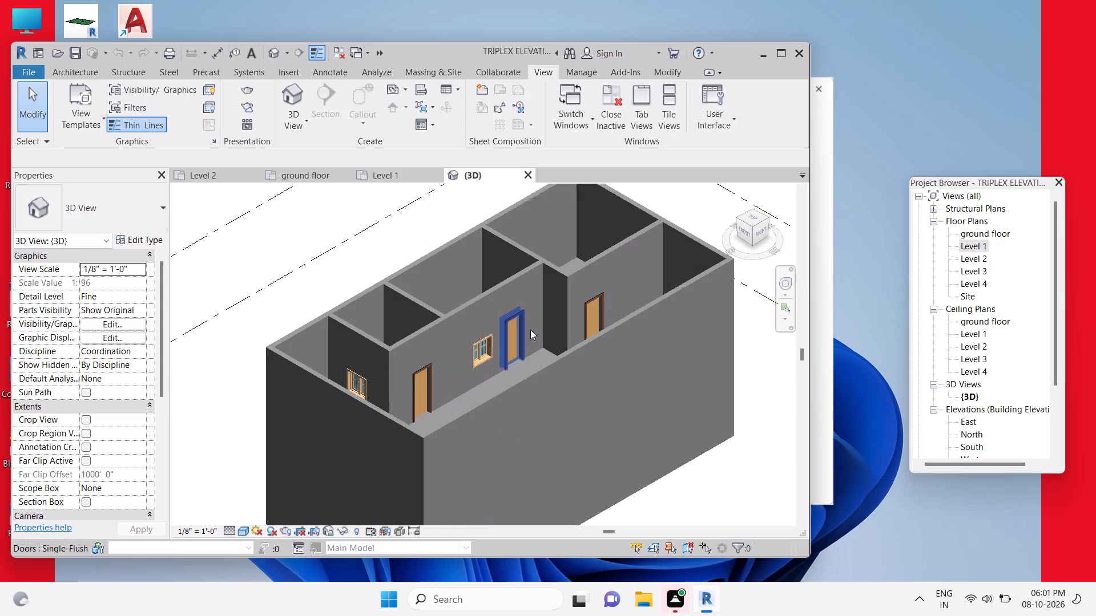
middle_click_drag(530, 330, 535, 310)
scroll(535, 310, "down", 1)
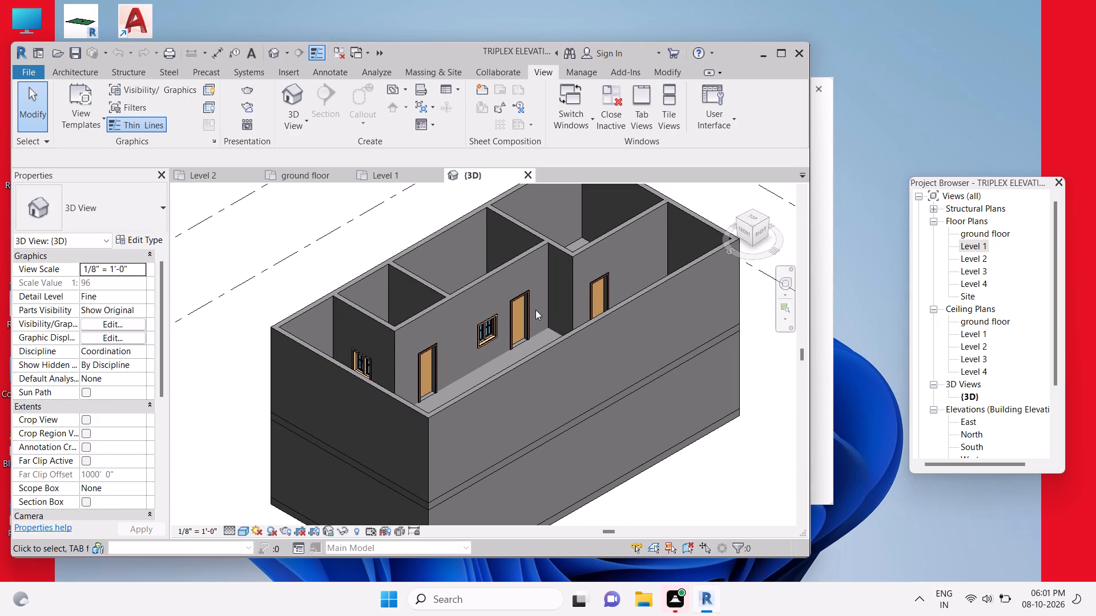
scroll(535, 310, "up", 1)
scroll(535, 310, "down", 1)
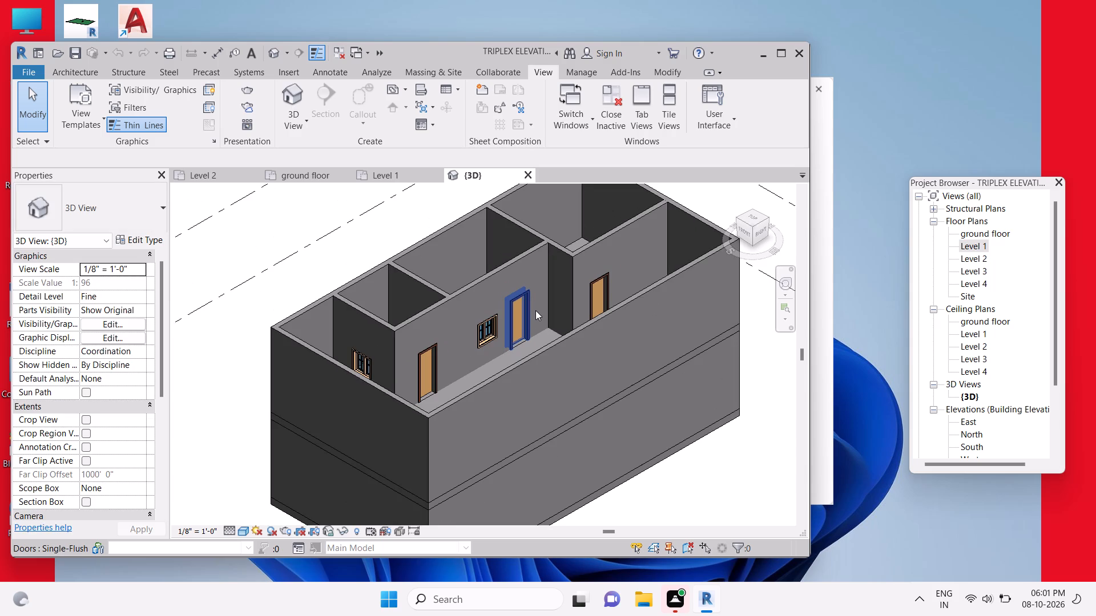
scroll(535, 310, "up", 1)
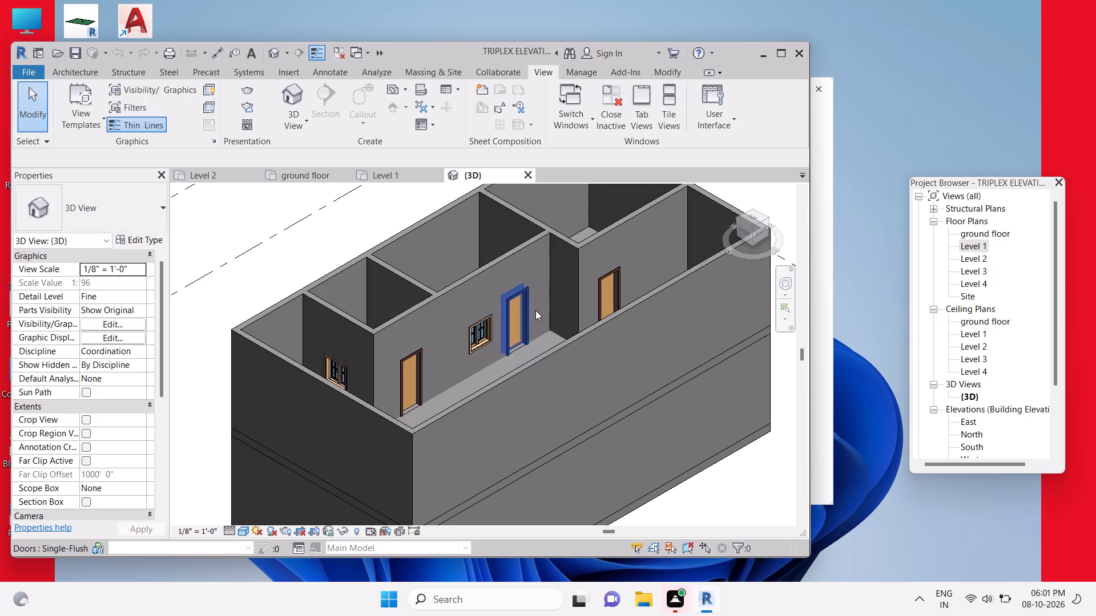
scroll(535, 310, "down", 1)
scroll(535, 310, "up", 7)
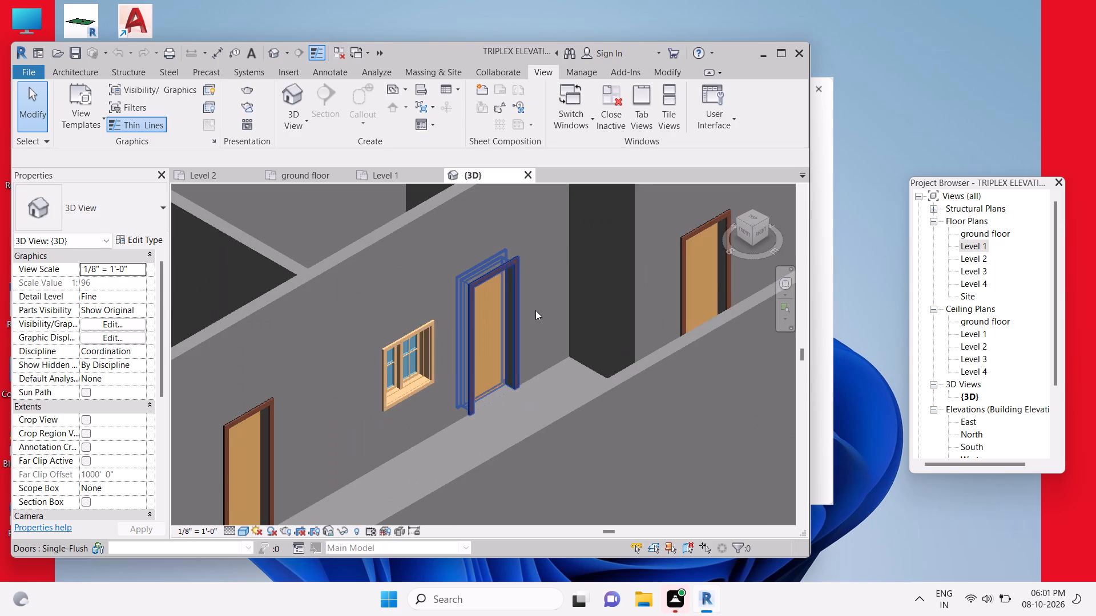
scroll(535, 310, "down", 3)
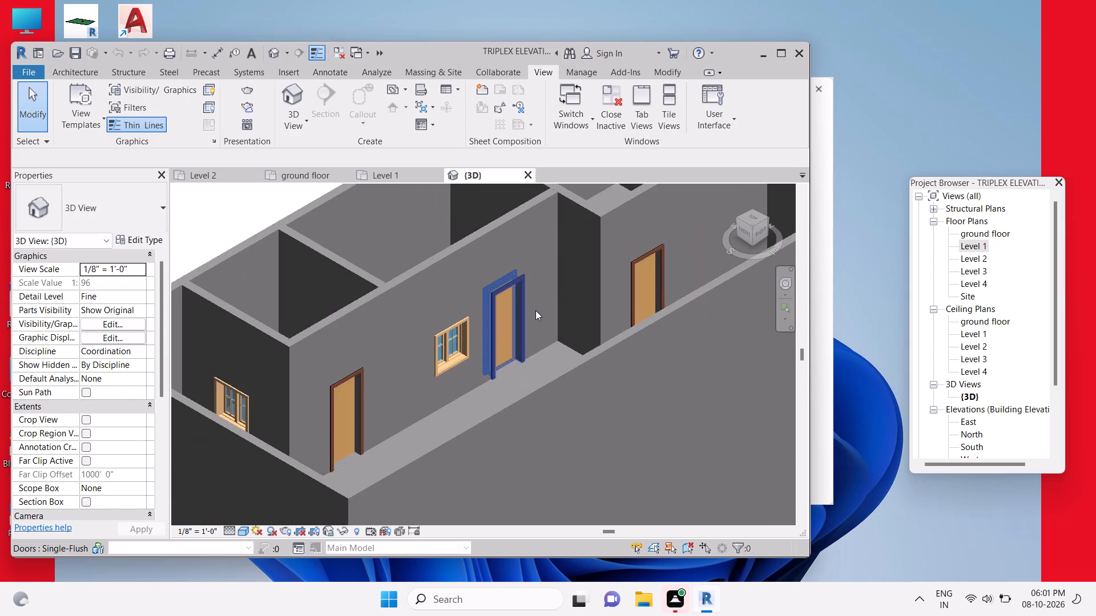
scroll(535, 310, "down", 6)
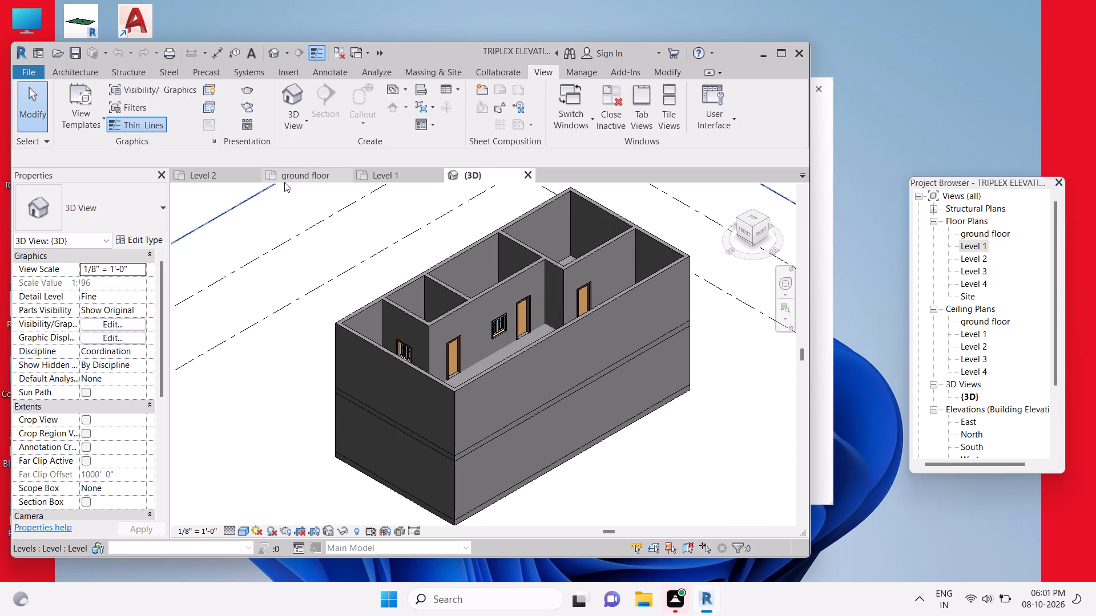
Examine the walls, doors and windows in the ground floor plan.
left_click(316, 173)
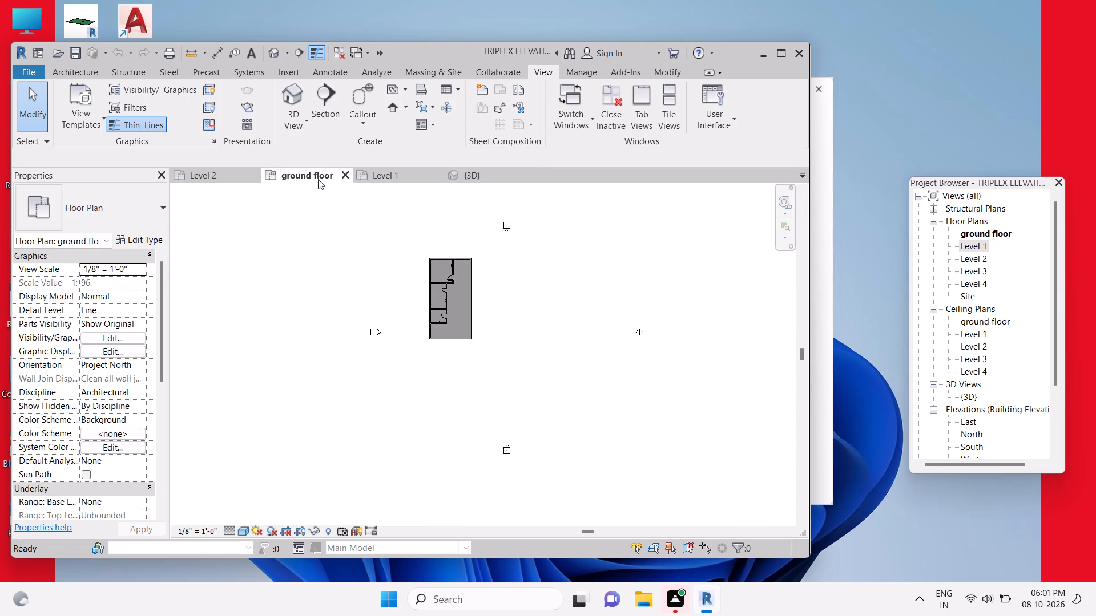
scroll(441, 302, "up", 7)
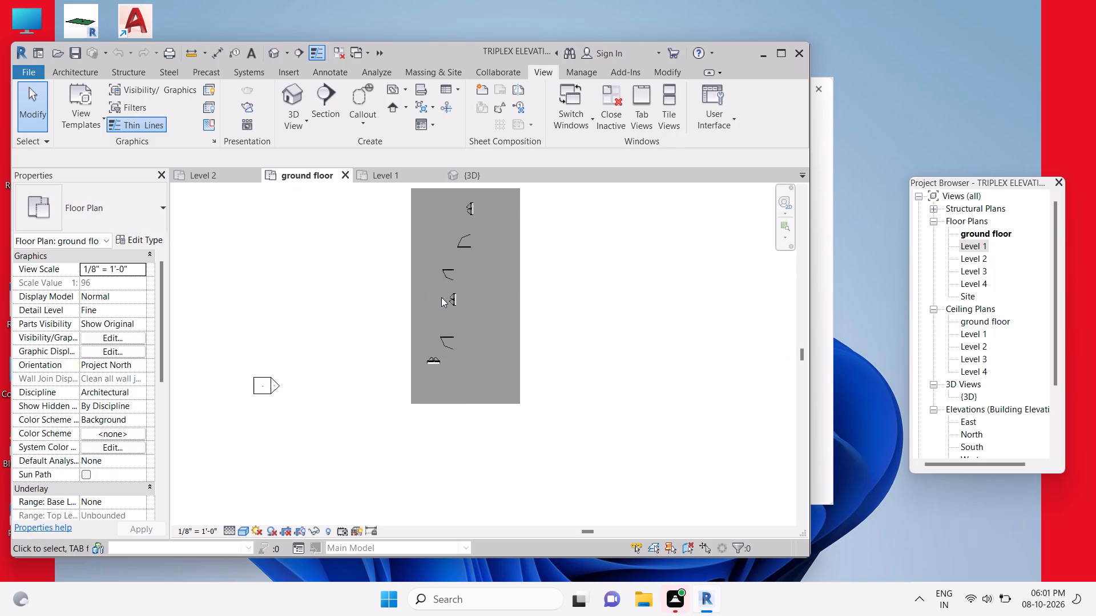
scroll(441, 297, "up", 1)
middle_click_drag(449, 270, 505, 339)
middle_click(505, 339)
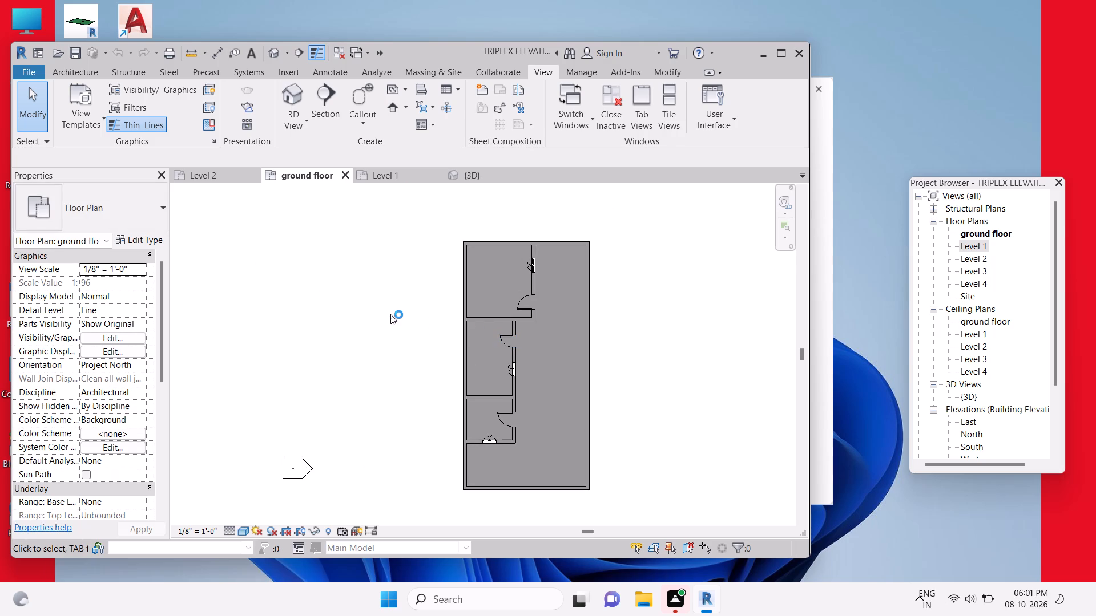
Switch to the Level 2 floor plan and close the blank dark pop-up window covering it.
left_click(392, 175)
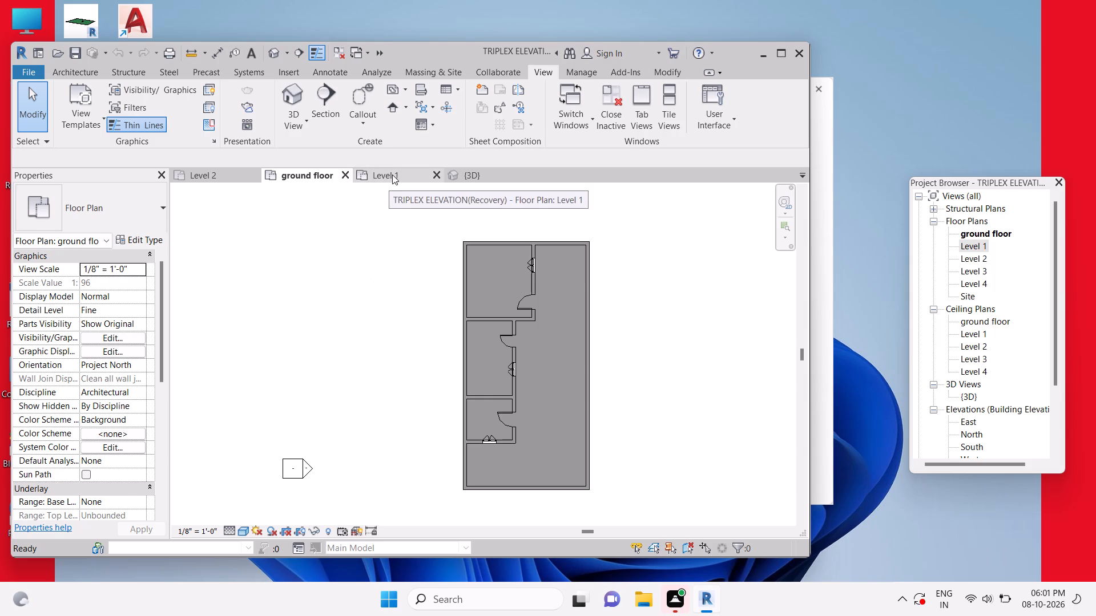
left_click(214, 173)
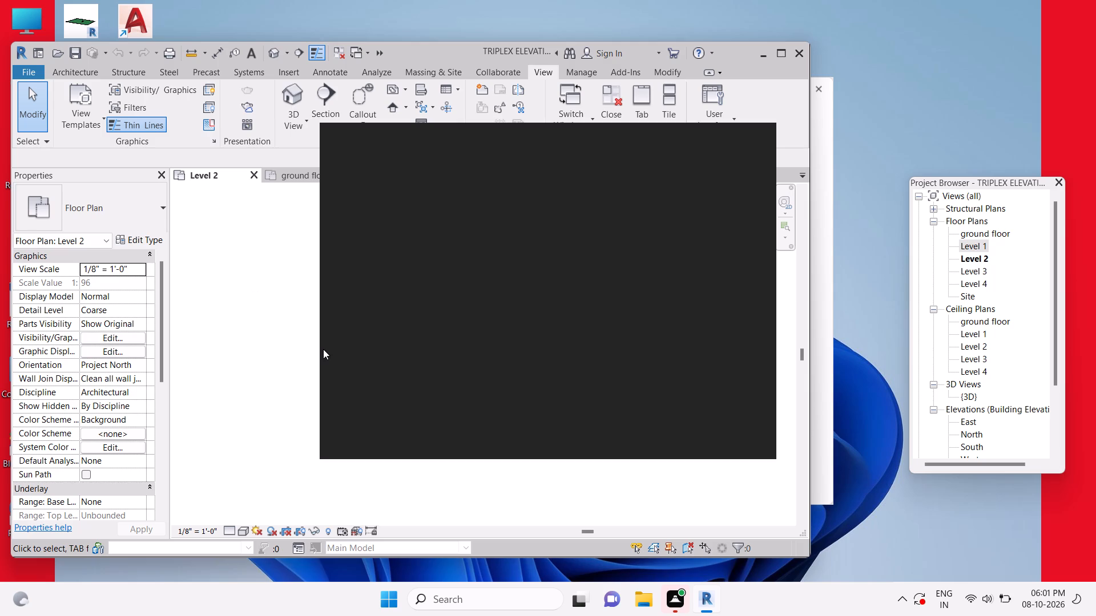
left_click(761, 133)
left_click(760, 140)
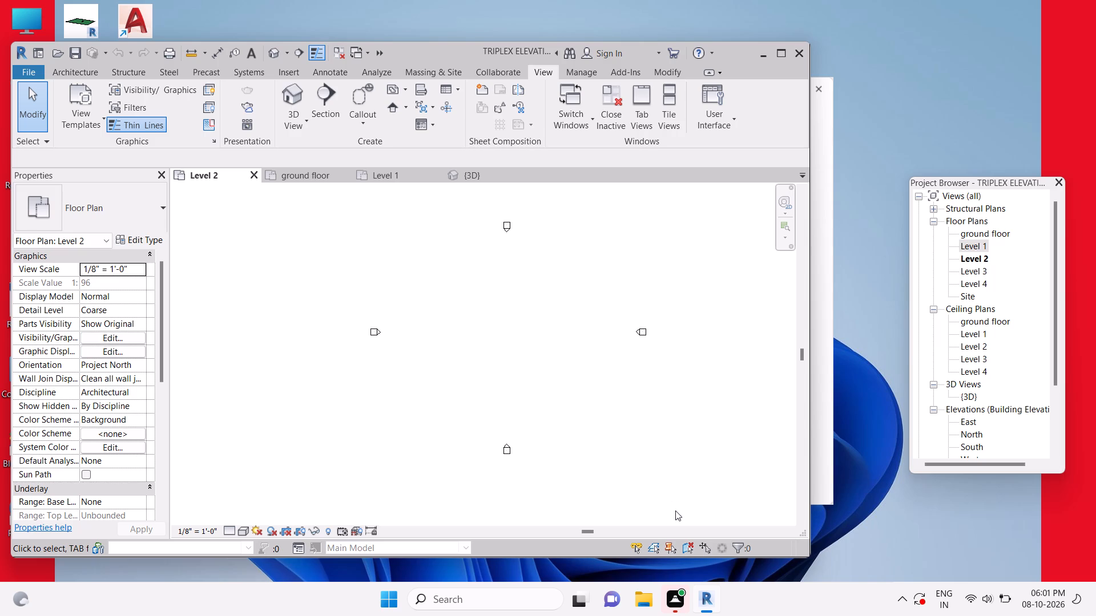
Switch to the Level 1 floor plan and try to select all of its elements at once.
left_click(398, 175)
key("ctrl+a")
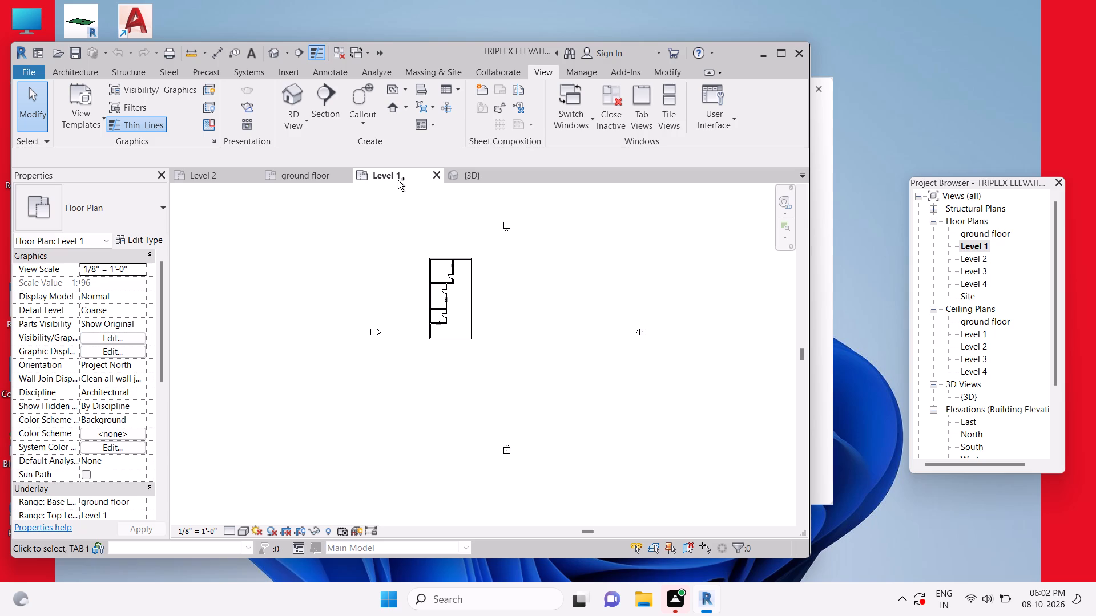
left_click(458, 278)
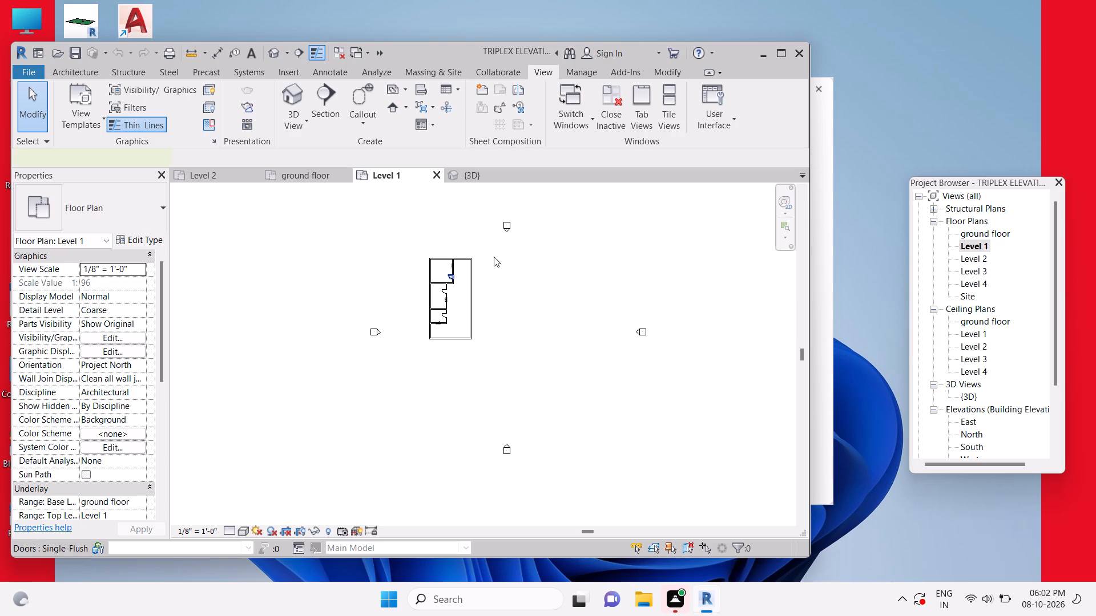
left_click(507, 286)
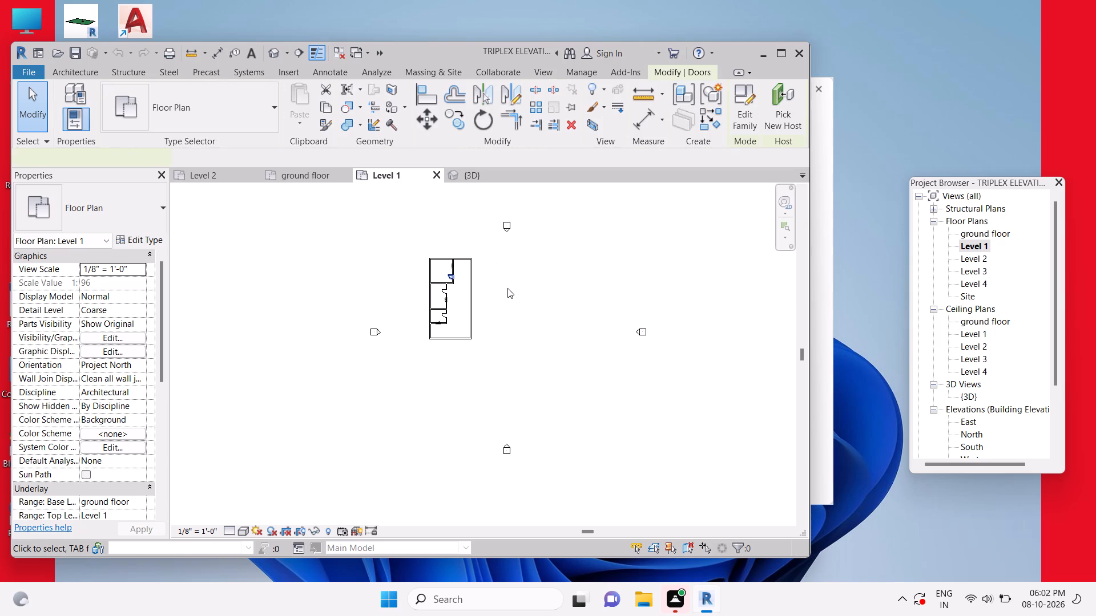
key("ctrl+a")
key("ctrl+a")
key("ctrl+a")
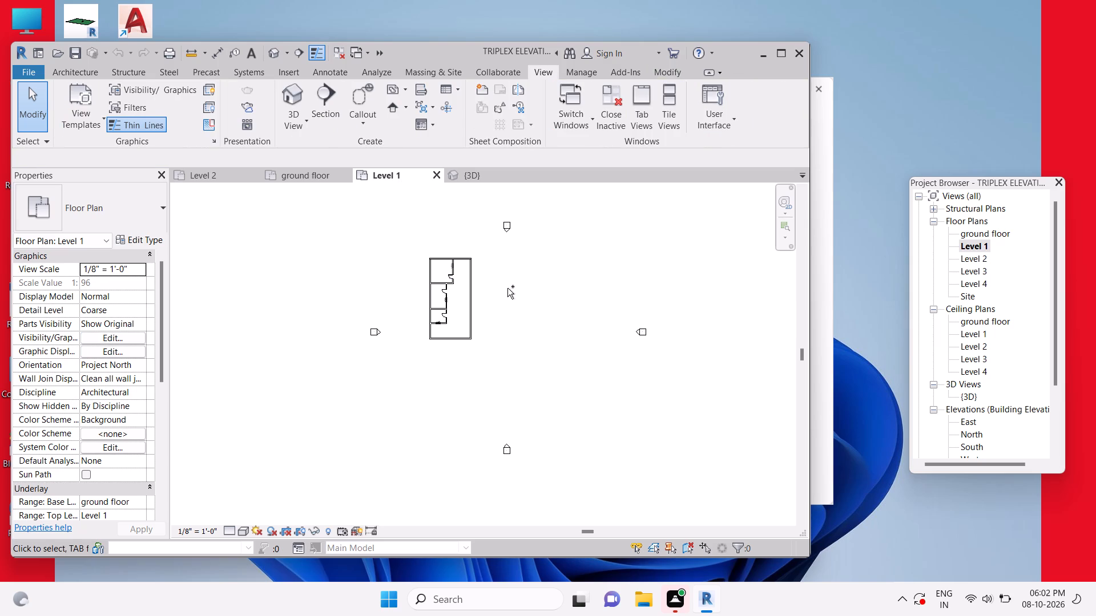
key("ctrl+a")
key("ctrl+a")
key("ctrl+a")
key("ctrl+a")
key("ctrl+a")
key("ctrl+a")
key("ctrl+a")
key("ctrl+a")
key("ctrl+a")
key("ctrl+a")
key("ctrl+a")
key("ctrl+a")
key("ctrl+a")
key("ctrl+a")
key("ctrl+a")
key("ctrl+a")
key("ctrl+a")
key("ctrl+a")
key("ctrl+a")
key("ctrl+a")
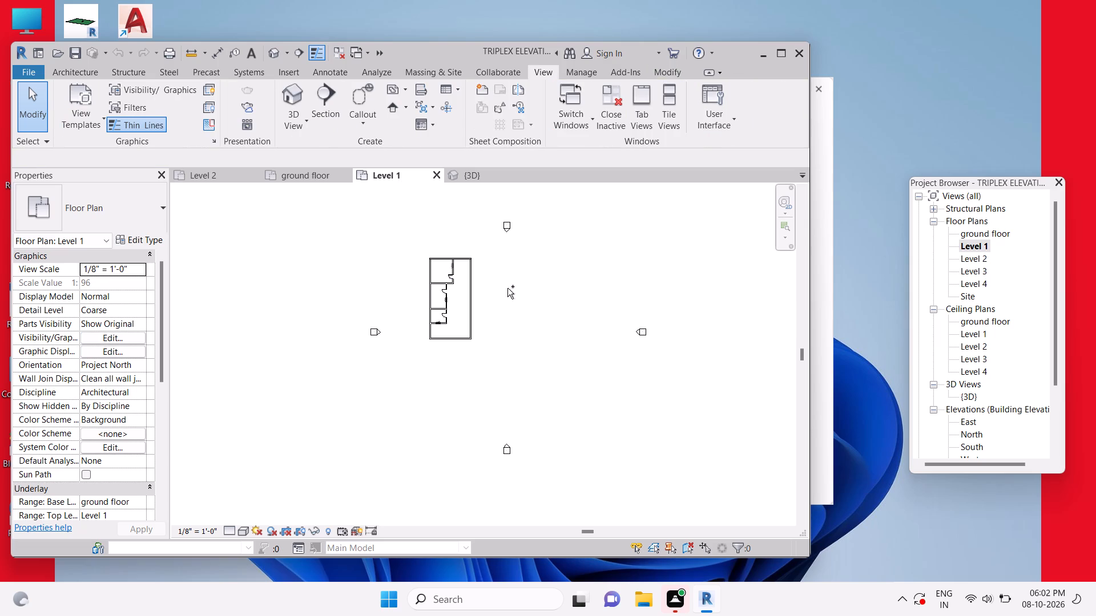
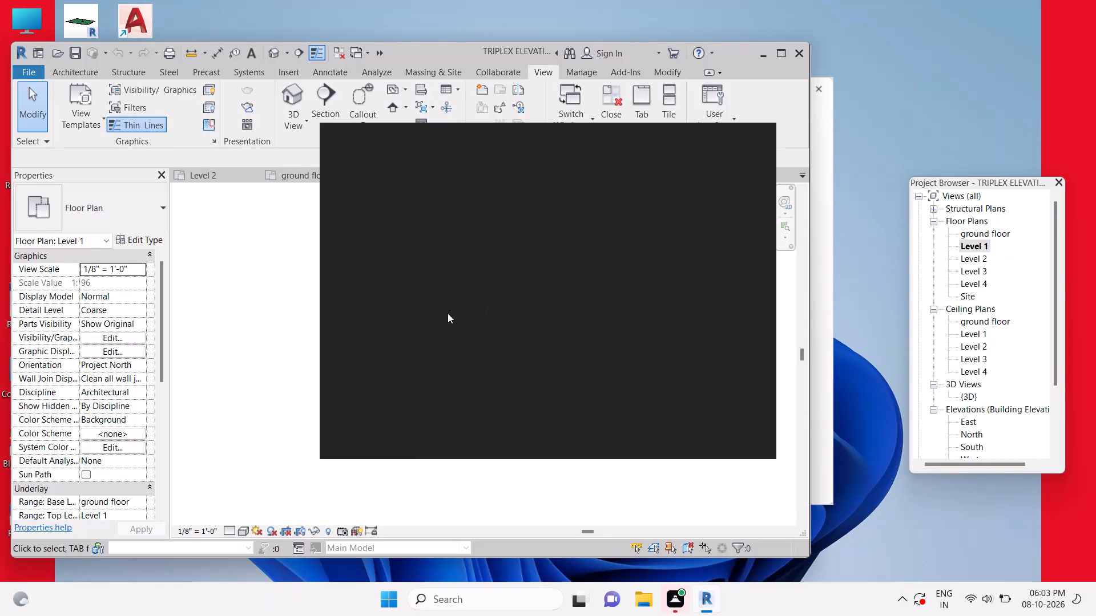
Close the blank dark pop-up window covering the Level 1 floor plan.
left_click(751, 145)
left_click(753, 134)
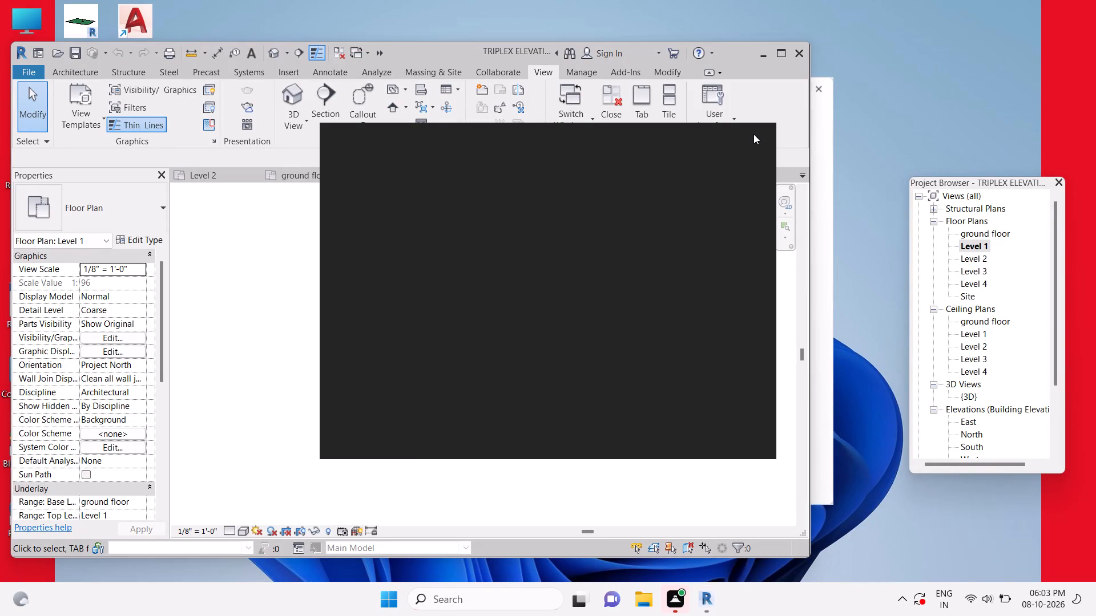
left_click(760, 133)
left_click(755, 141)
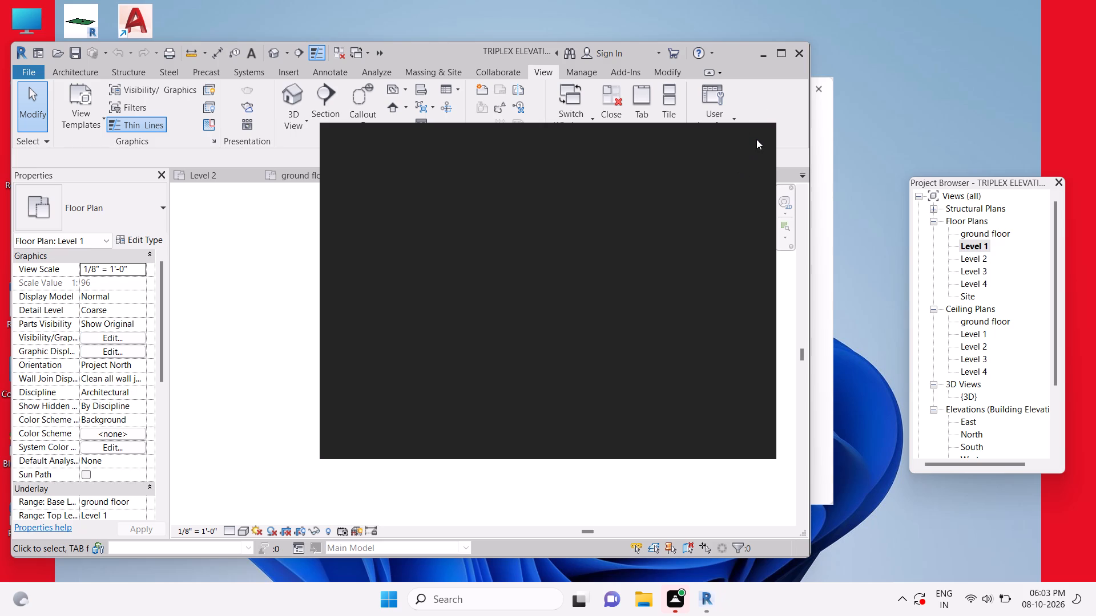
left_click(756, 139)
left_click(768, 131)
left_click(755, 143)
left_click_drag(757, 136, 746, 157)
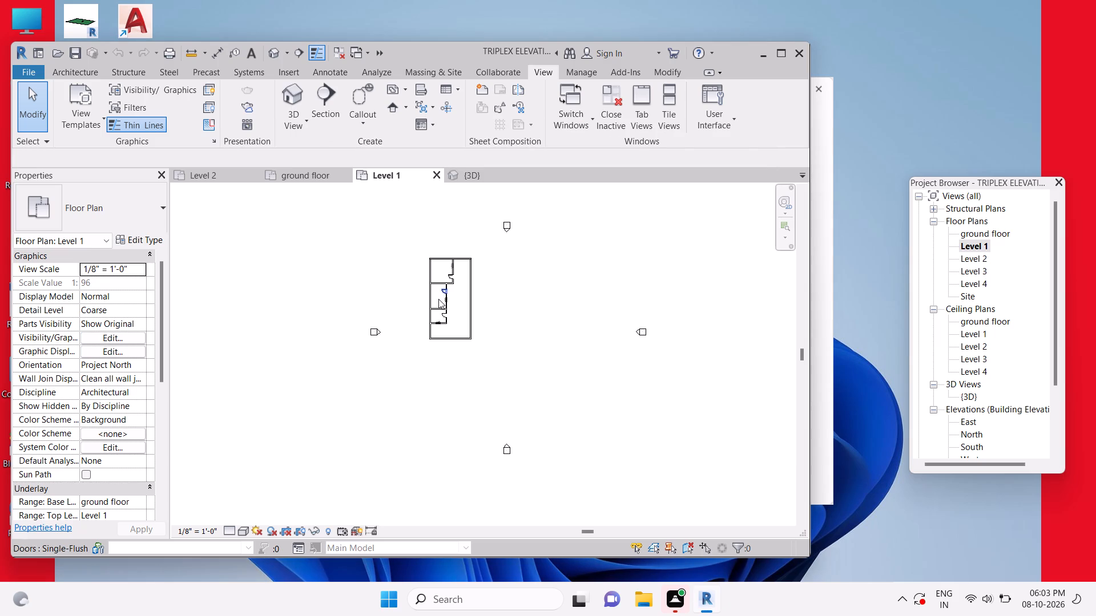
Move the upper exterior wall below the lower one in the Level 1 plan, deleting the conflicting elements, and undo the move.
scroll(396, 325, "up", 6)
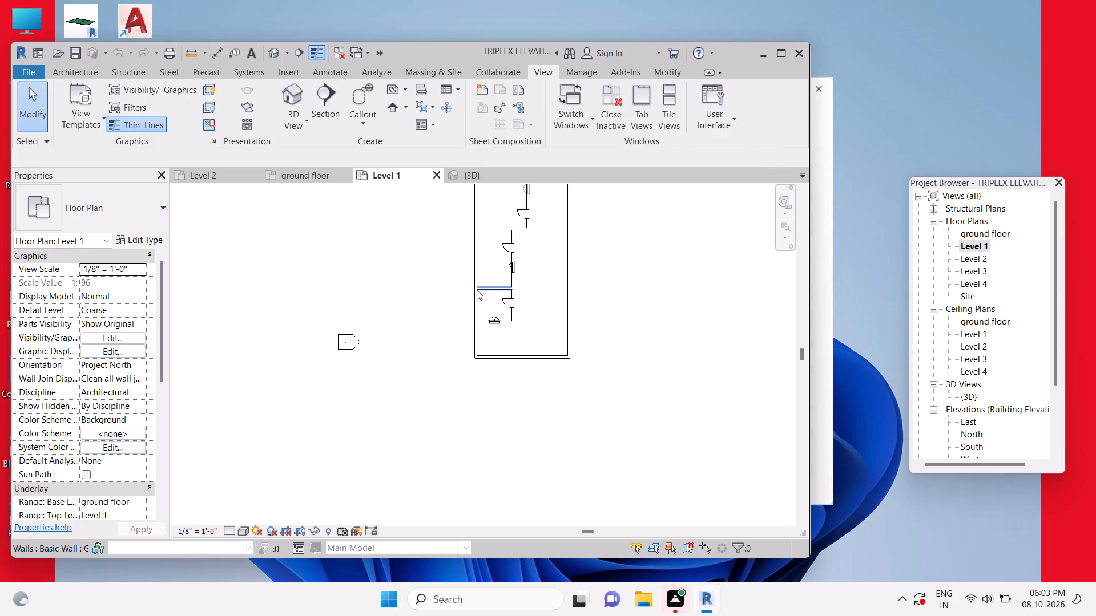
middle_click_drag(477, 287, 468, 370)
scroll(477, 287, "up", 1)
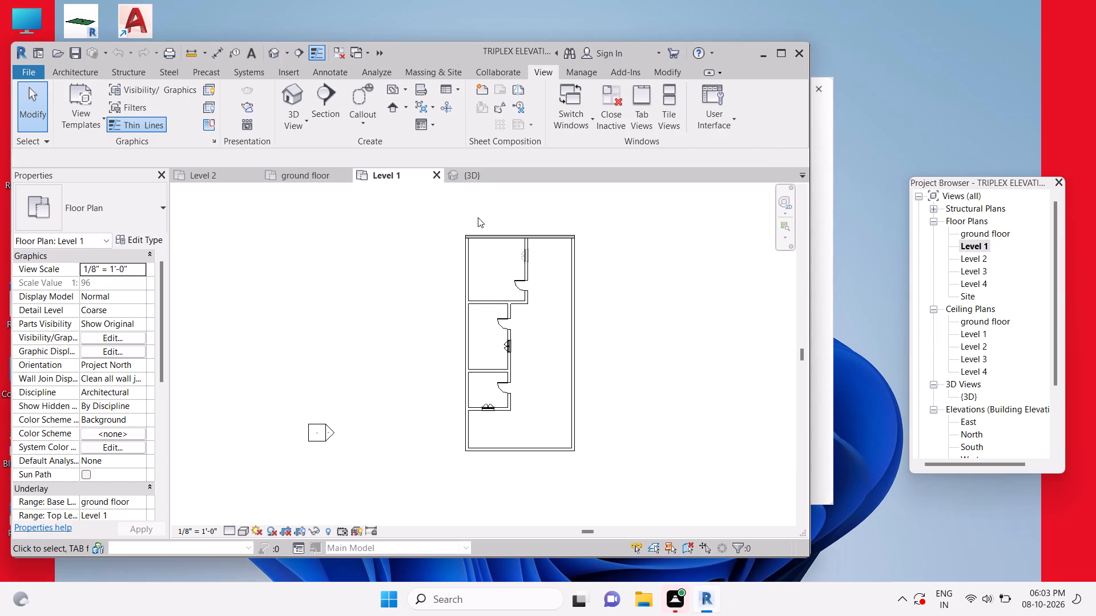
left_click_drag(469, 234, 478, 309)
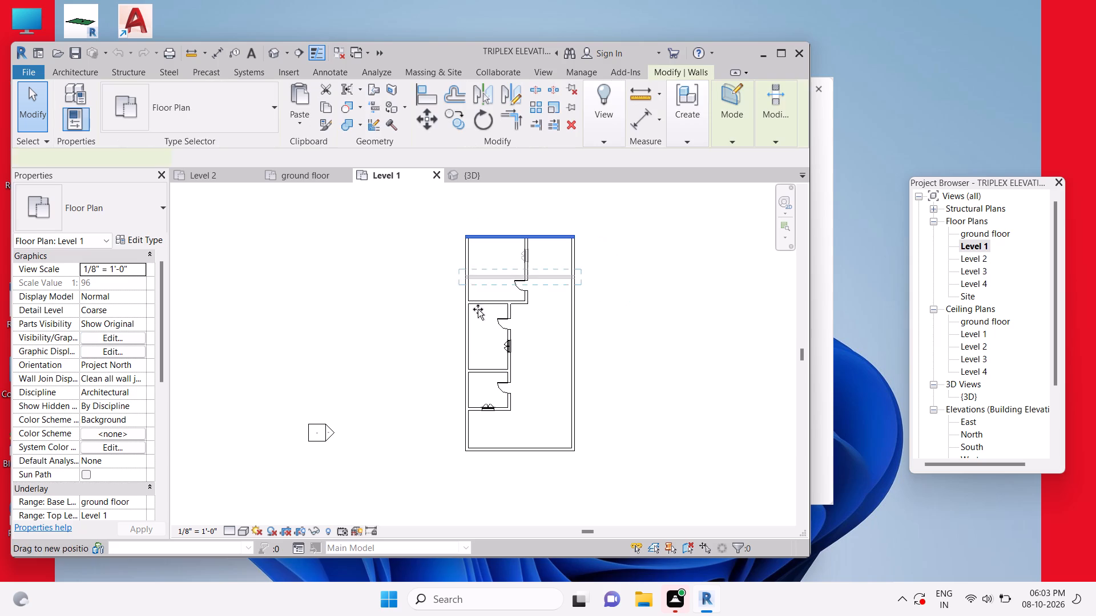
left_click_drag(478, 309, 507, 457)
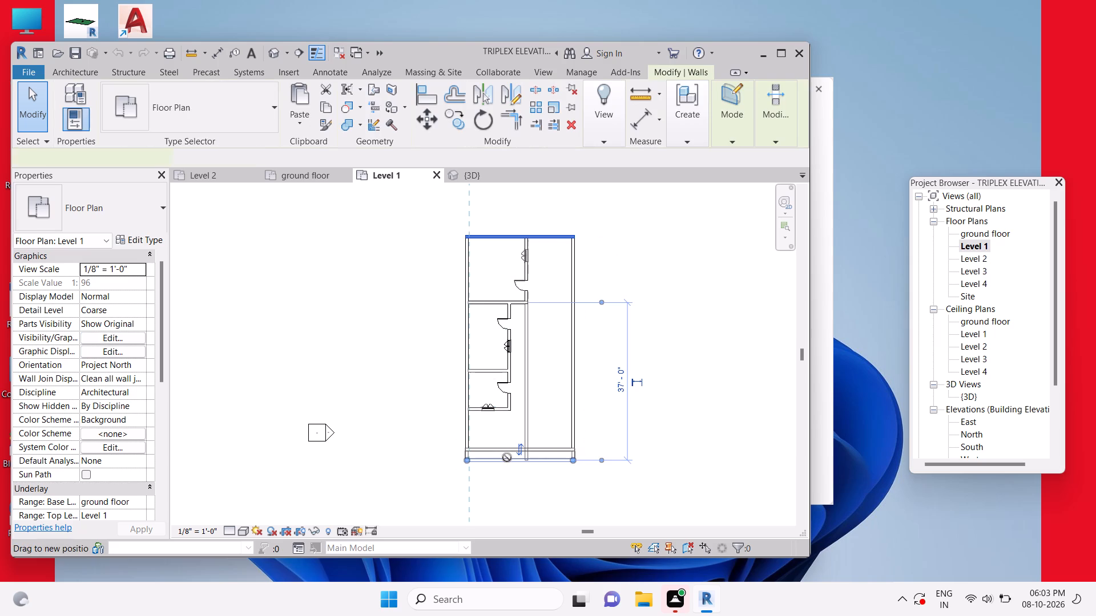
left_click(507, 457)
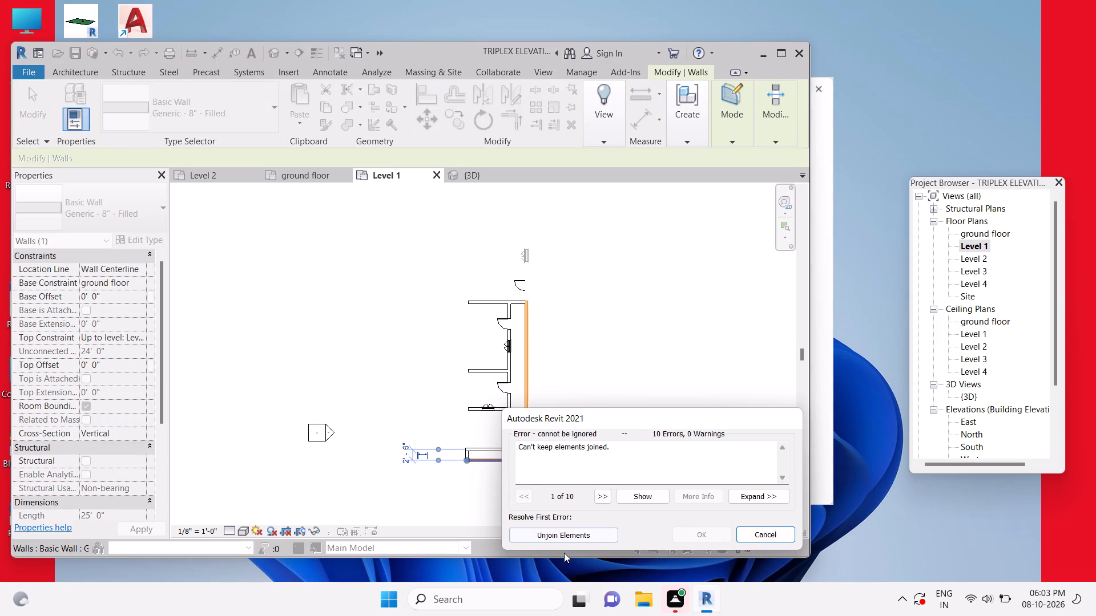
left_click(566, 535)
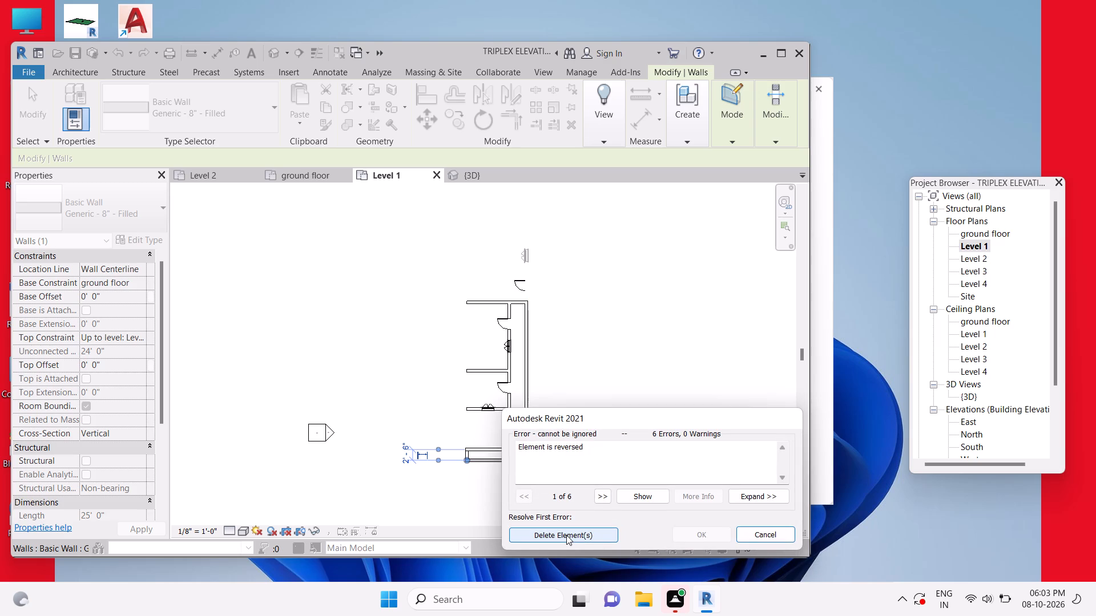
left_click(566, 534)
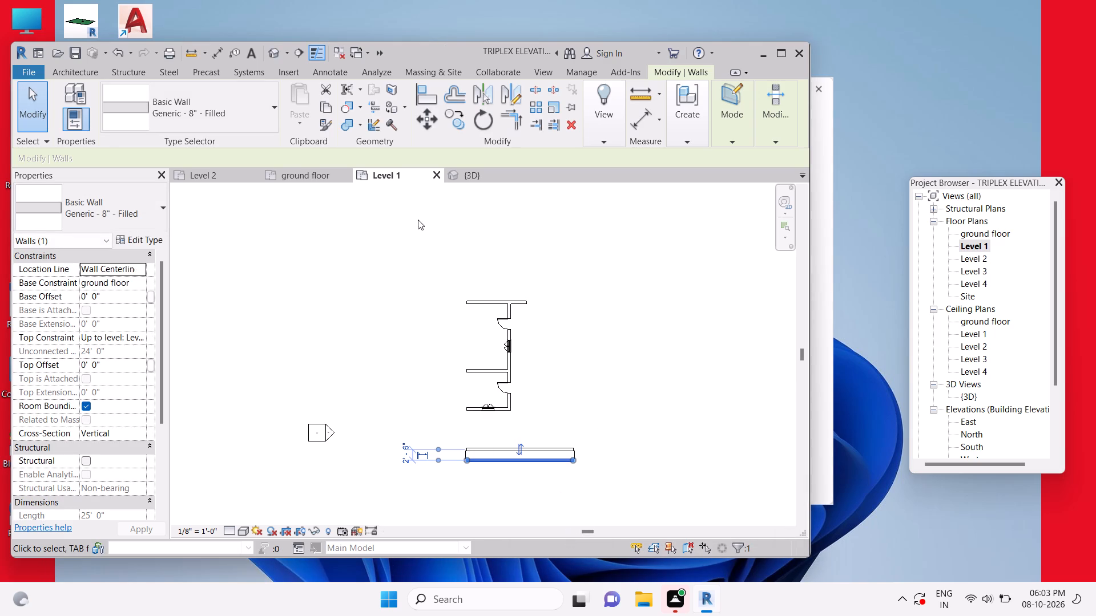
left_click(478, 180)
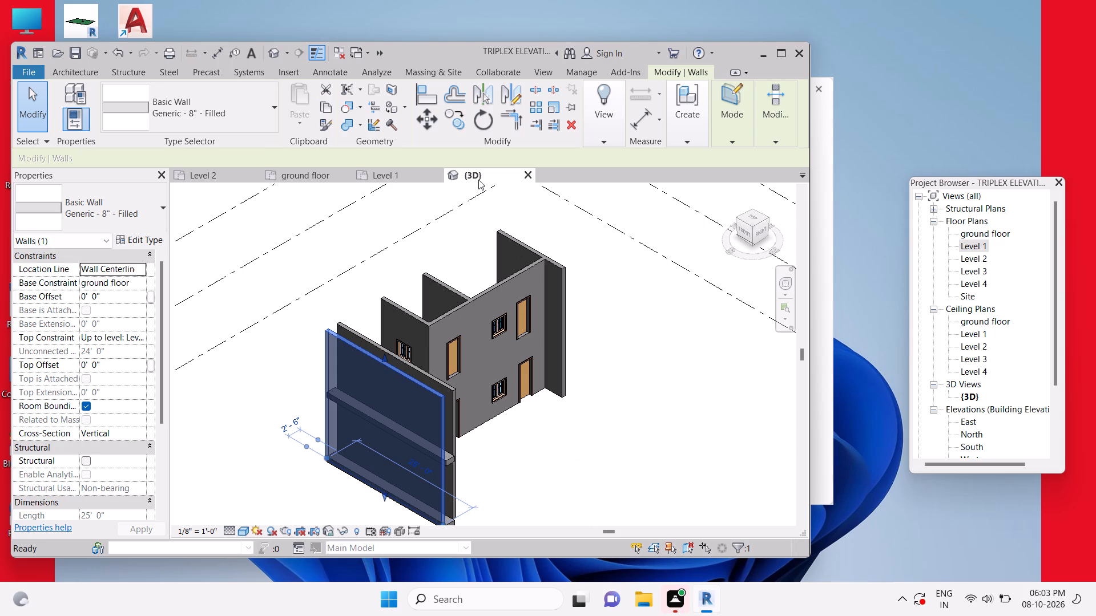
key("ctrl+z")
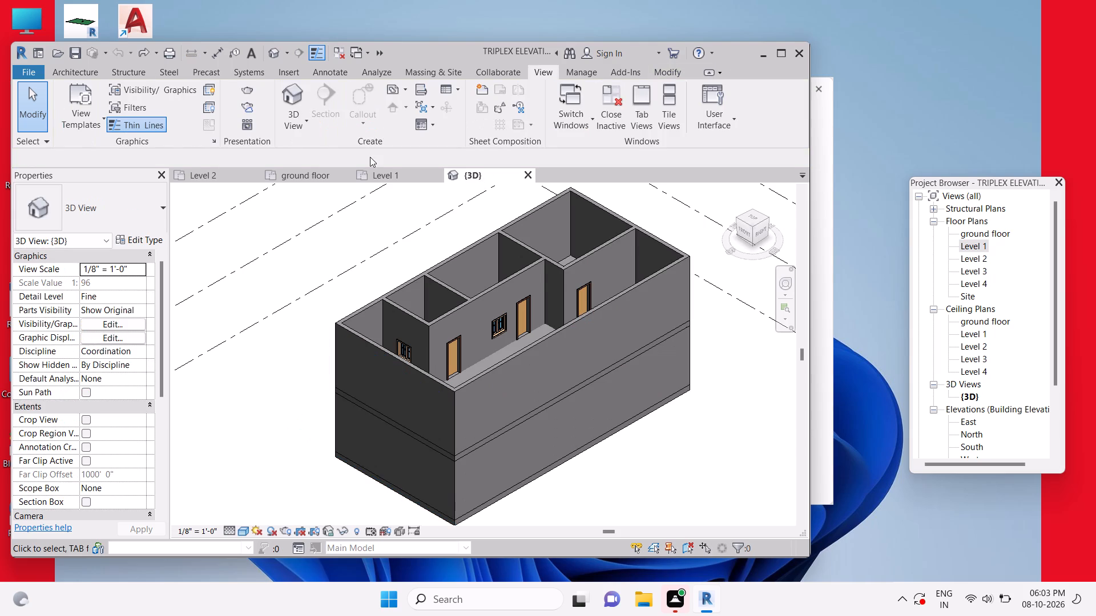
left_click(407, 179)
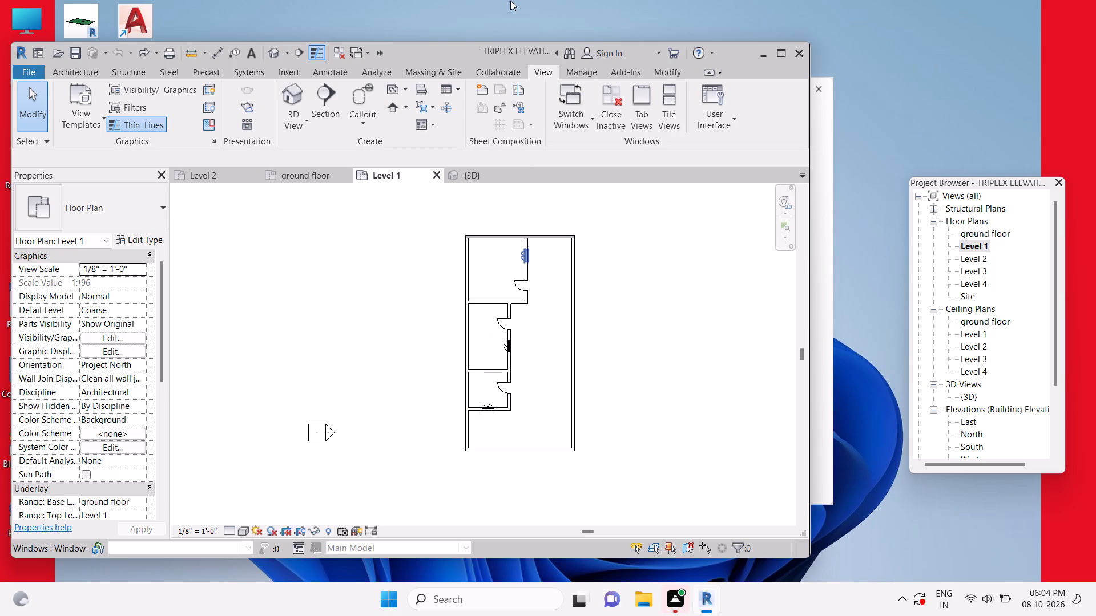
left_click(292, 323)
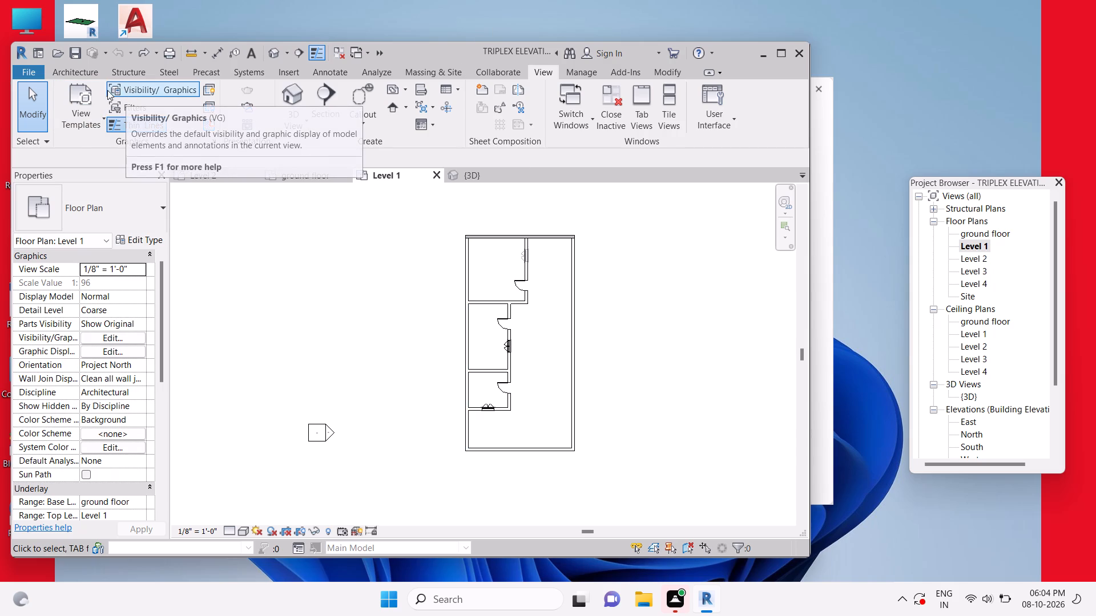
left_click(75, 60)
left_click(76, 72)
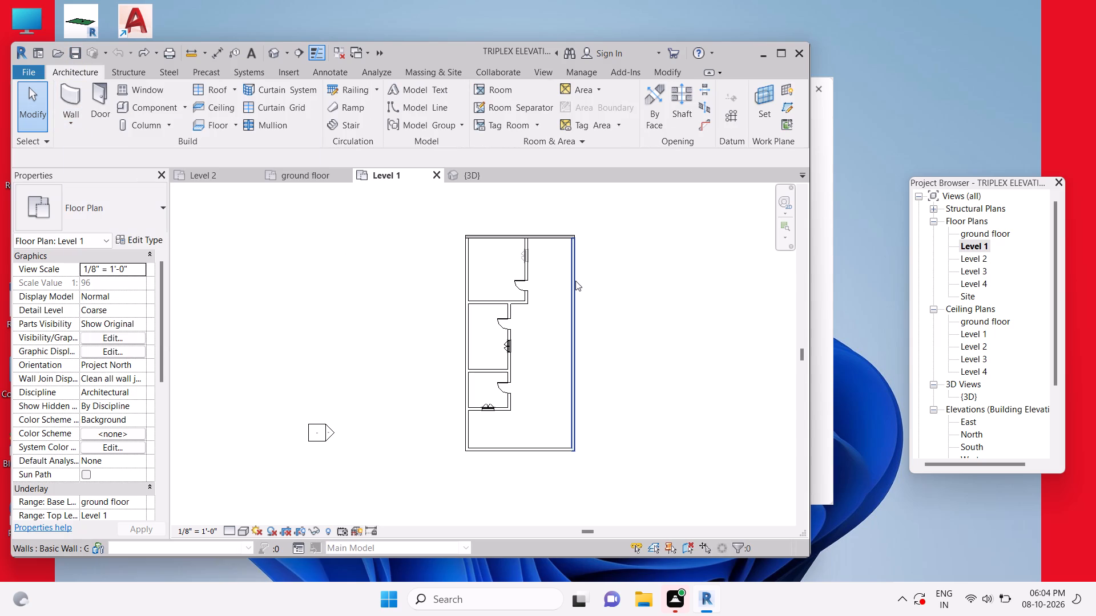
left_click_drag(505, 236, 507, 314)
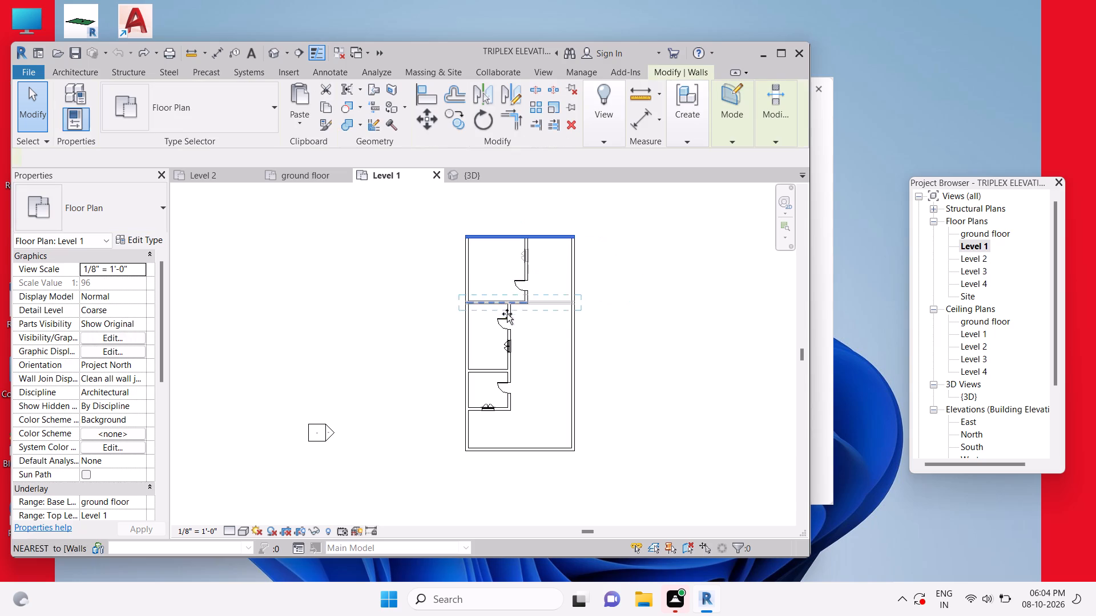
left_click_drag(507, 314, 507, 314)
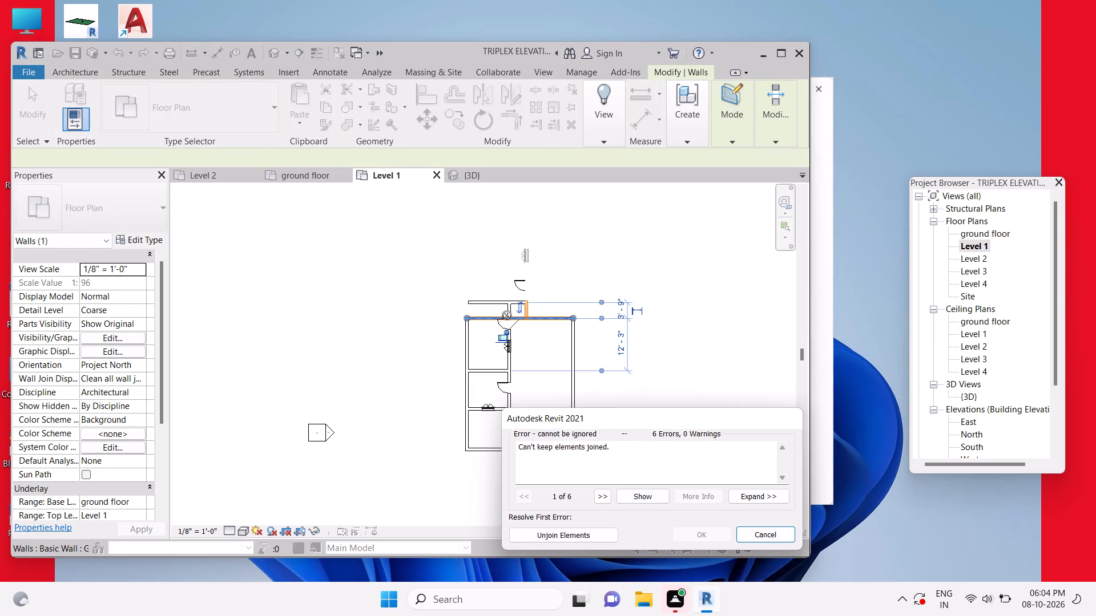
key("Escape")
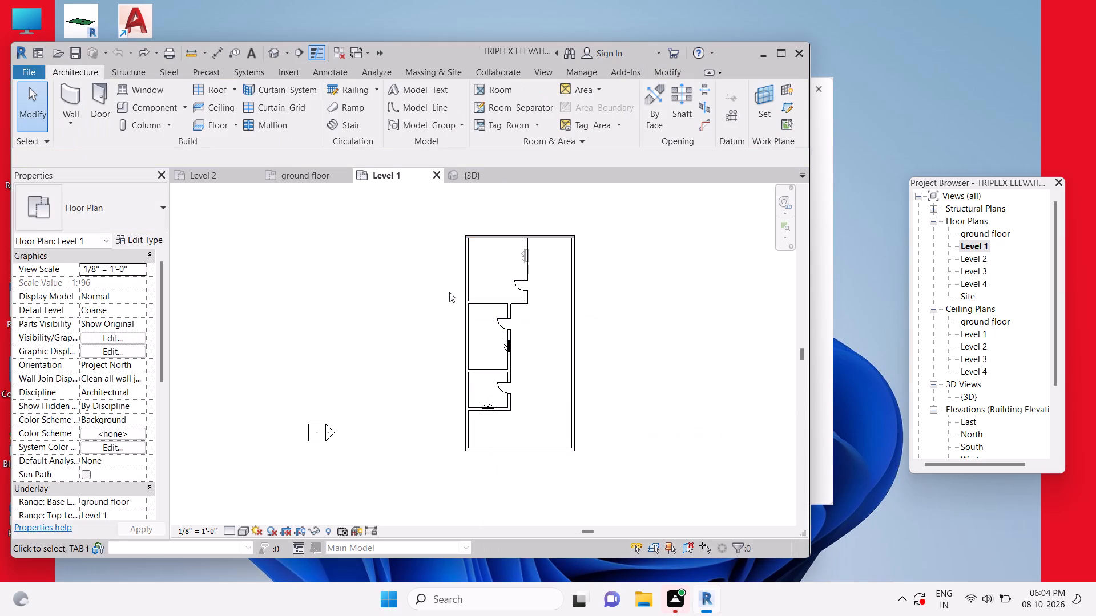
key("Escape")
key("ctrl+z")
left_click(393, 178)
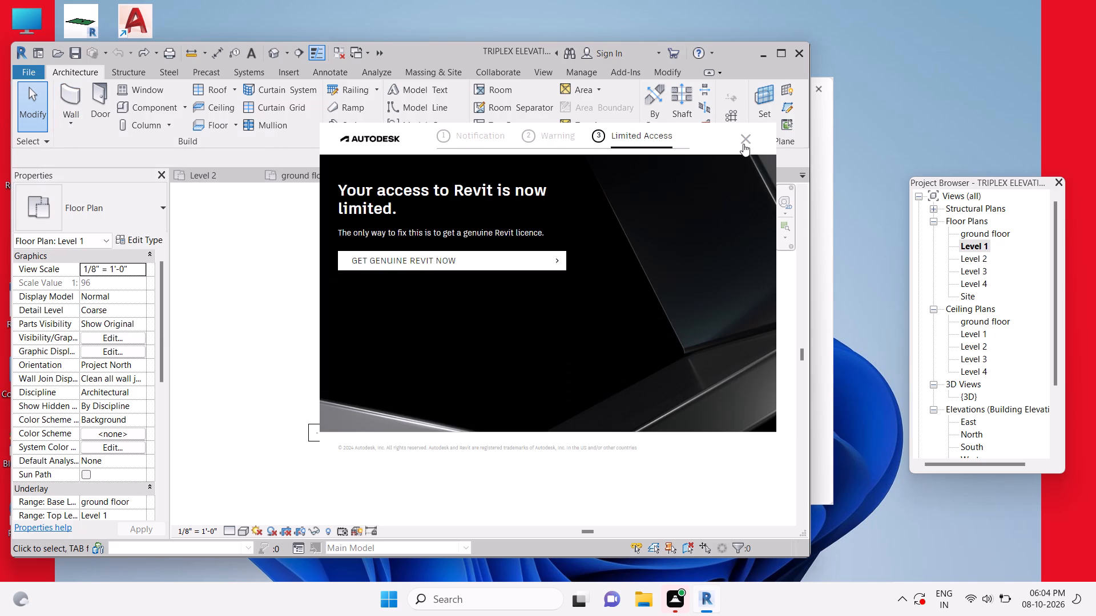
Close the Autodesk licence notification covering the Level 1 floor plan.
left_click(743, 144)
left_click(743, 144)
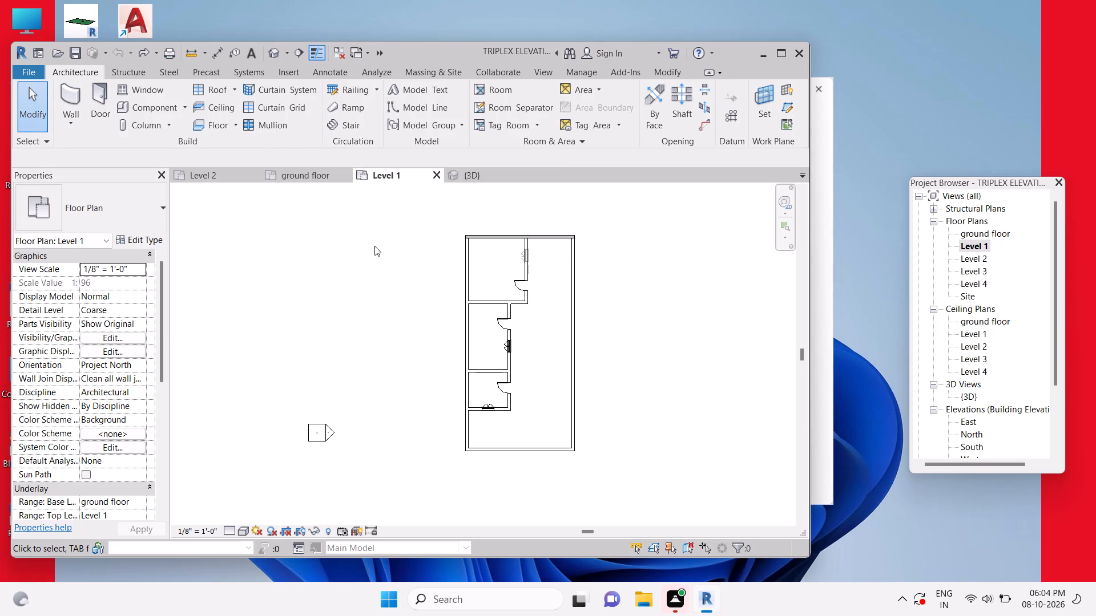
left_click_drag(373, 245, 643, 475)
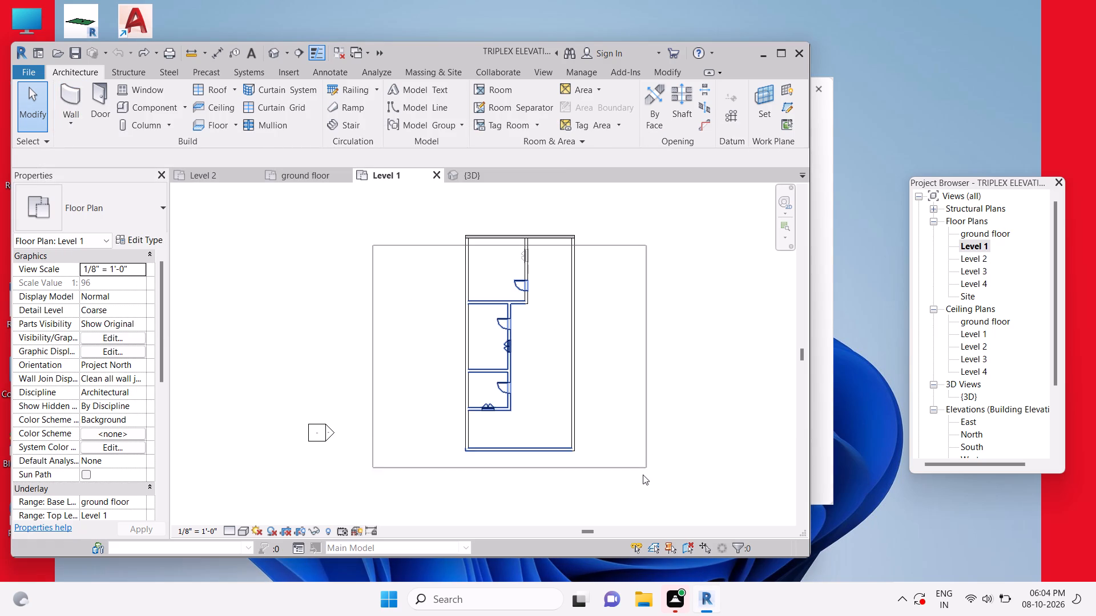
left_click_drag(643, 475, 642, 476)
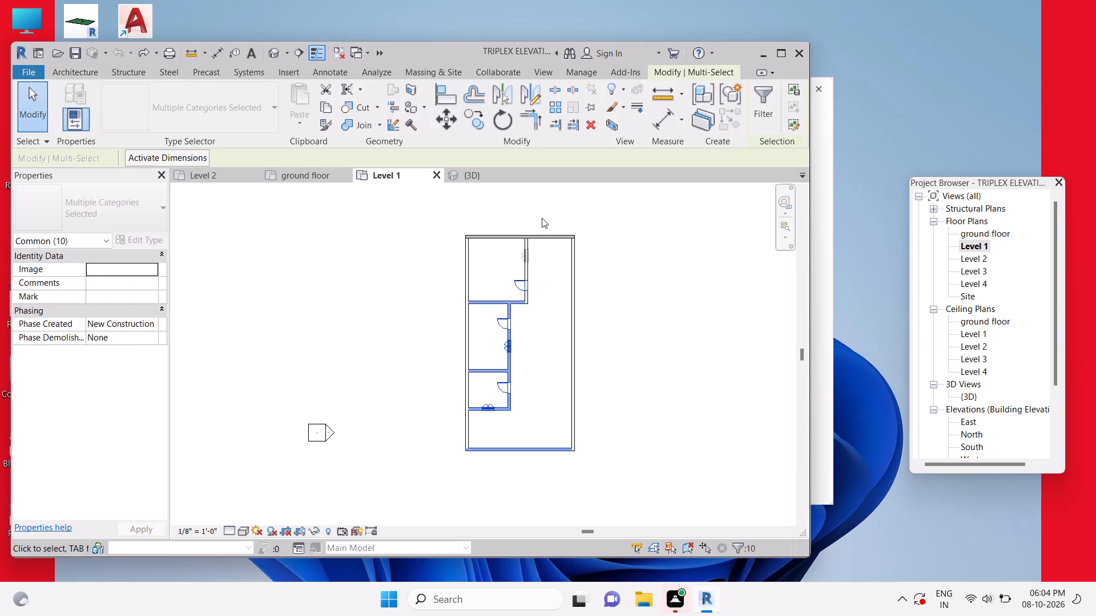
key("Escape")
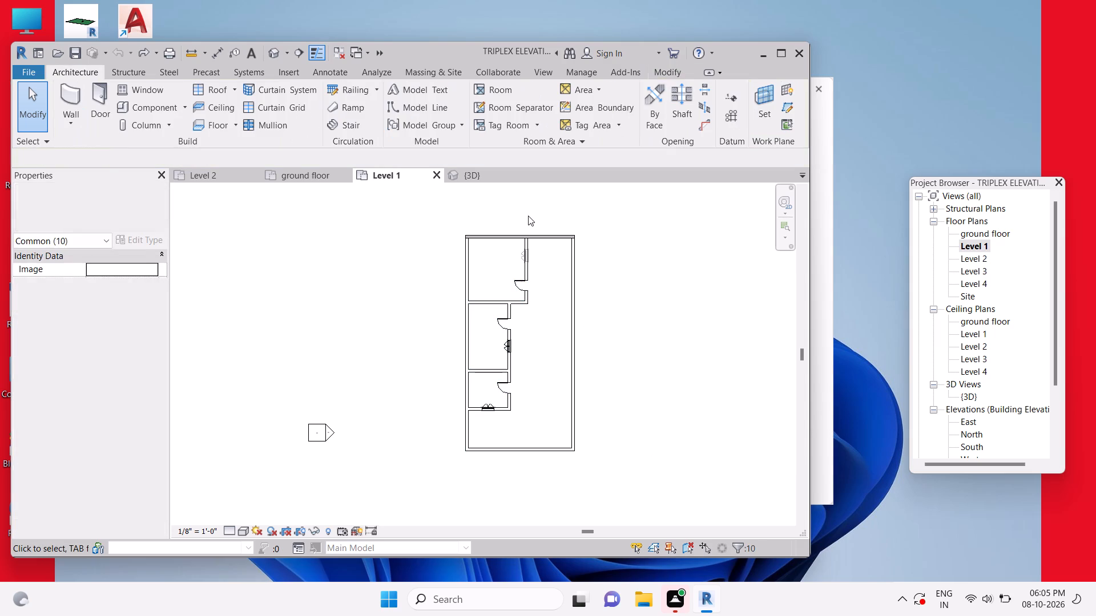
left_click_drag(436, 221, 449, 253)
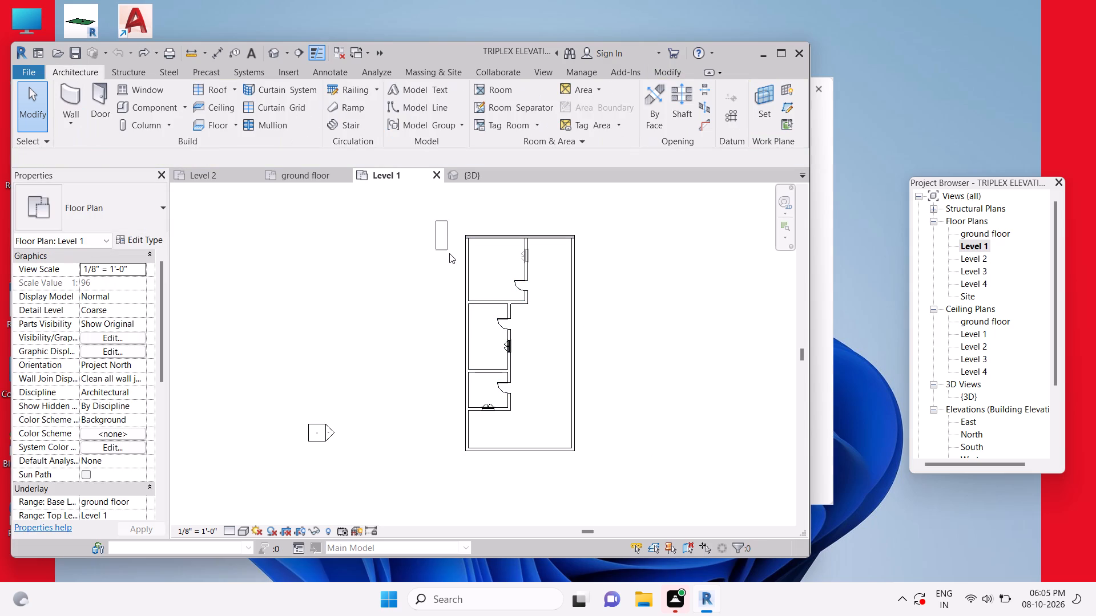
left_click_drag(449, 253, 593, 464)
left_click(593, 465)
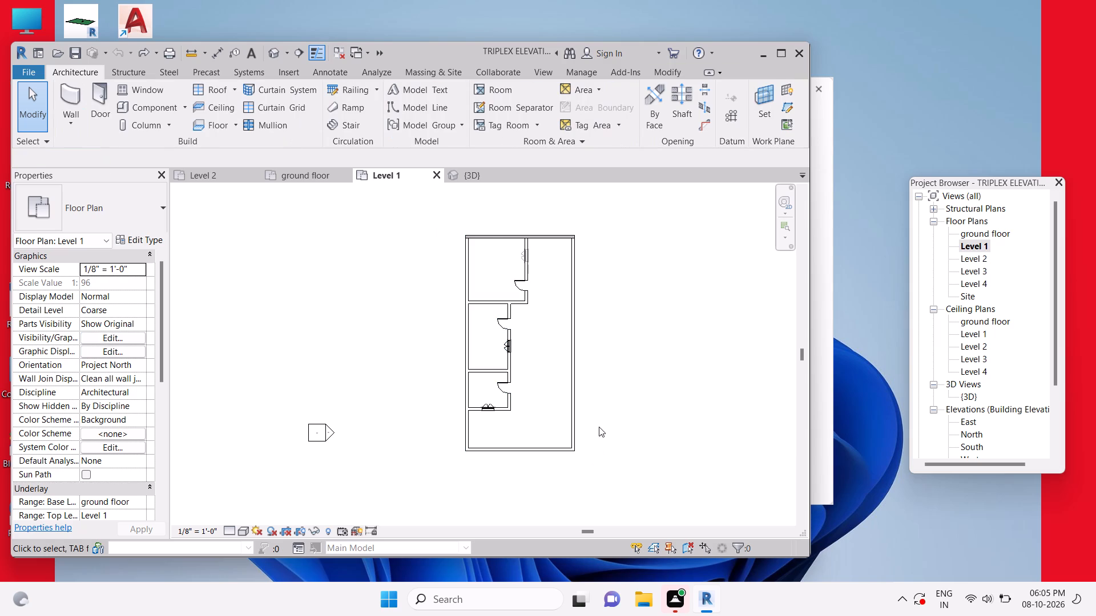
Select the whole building in the Level 1 floor plan, including walls, doors, windows and floor, and copy it to the clipboard.
left_click_drag(465, 218, 473, 243)
left_click_drag(473, 243, 574, 490)
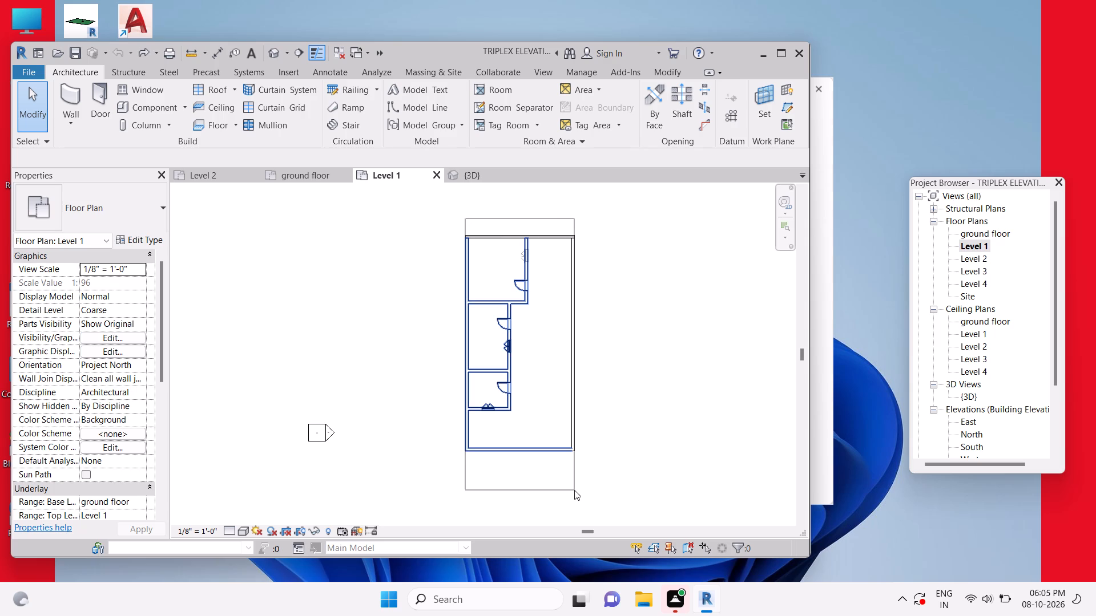
left_click_drag(574, 490, 578, 495)
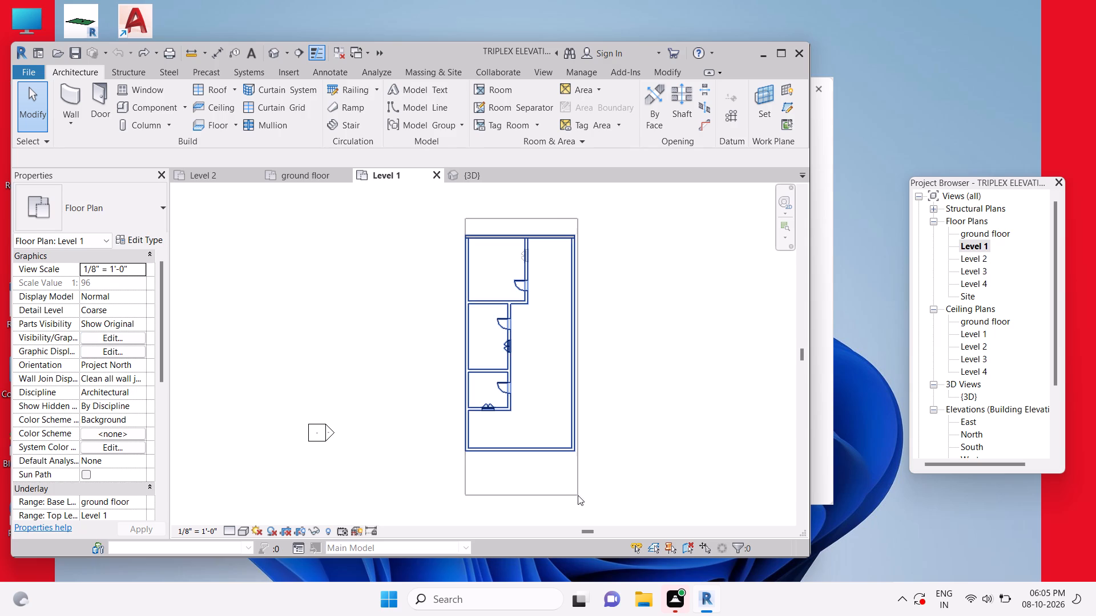
left_click_drag(578, 495, 580, 496)
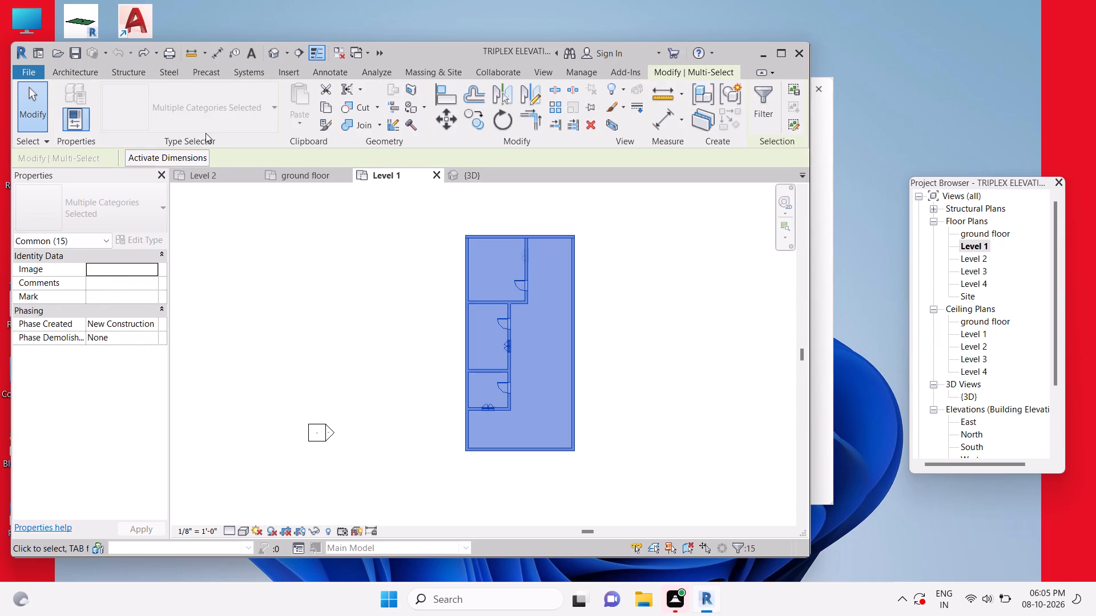
left_click(332, 106)
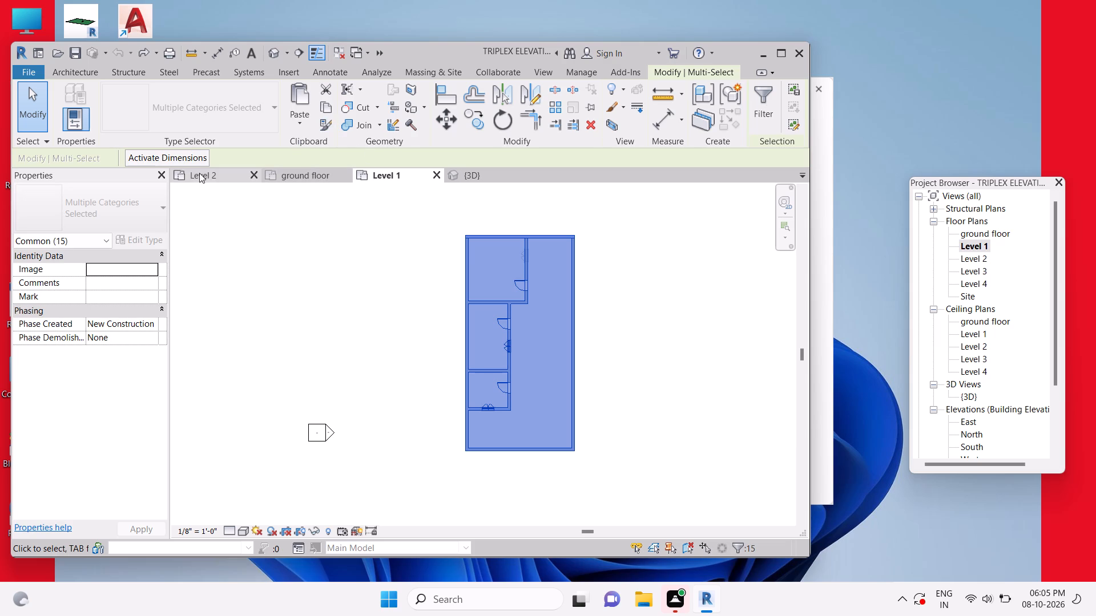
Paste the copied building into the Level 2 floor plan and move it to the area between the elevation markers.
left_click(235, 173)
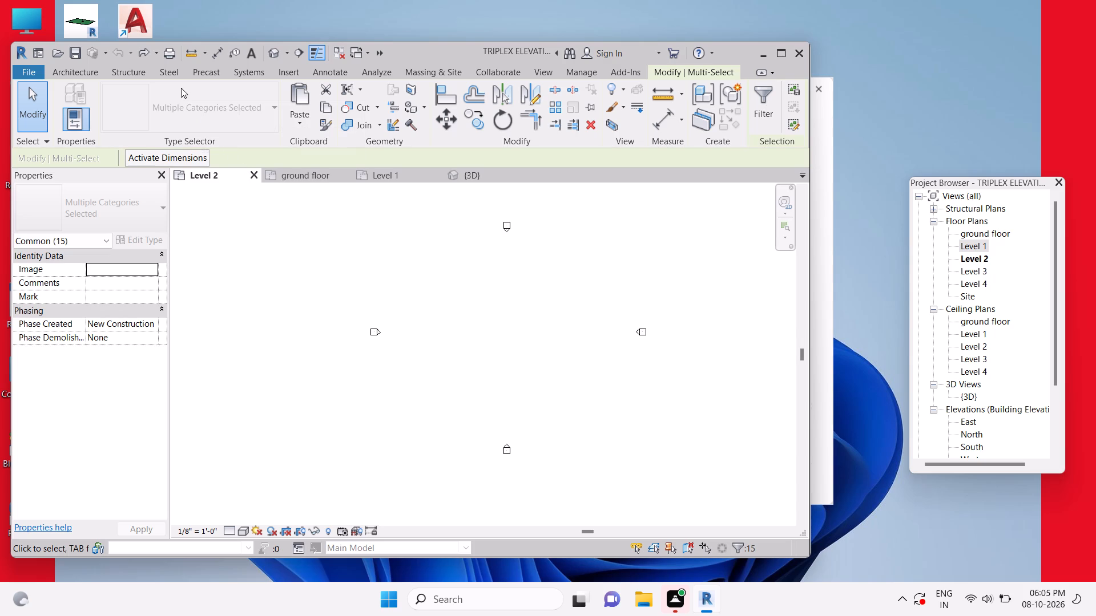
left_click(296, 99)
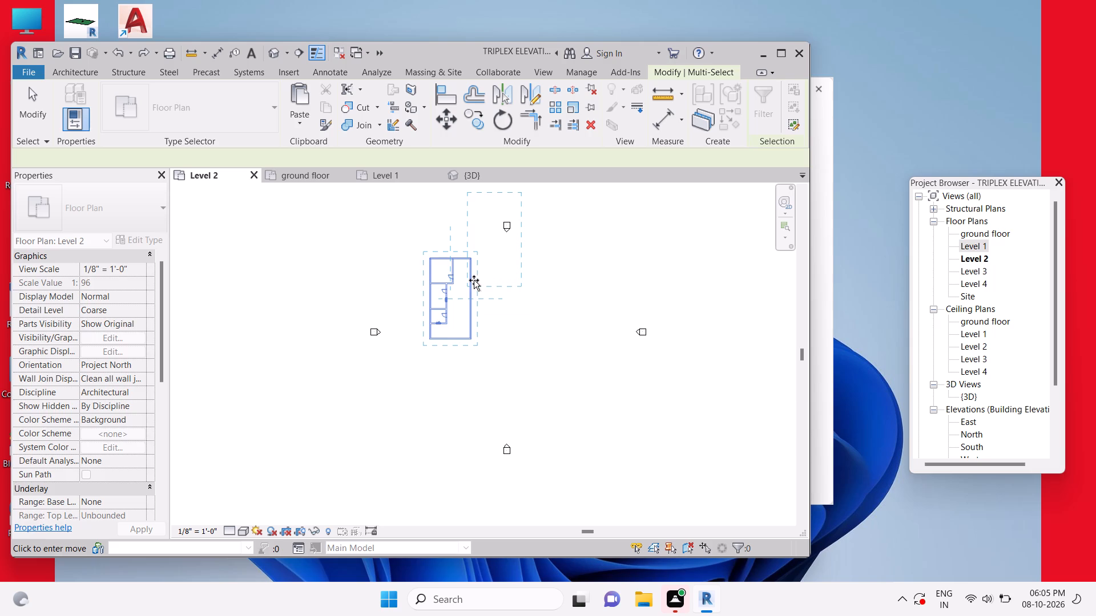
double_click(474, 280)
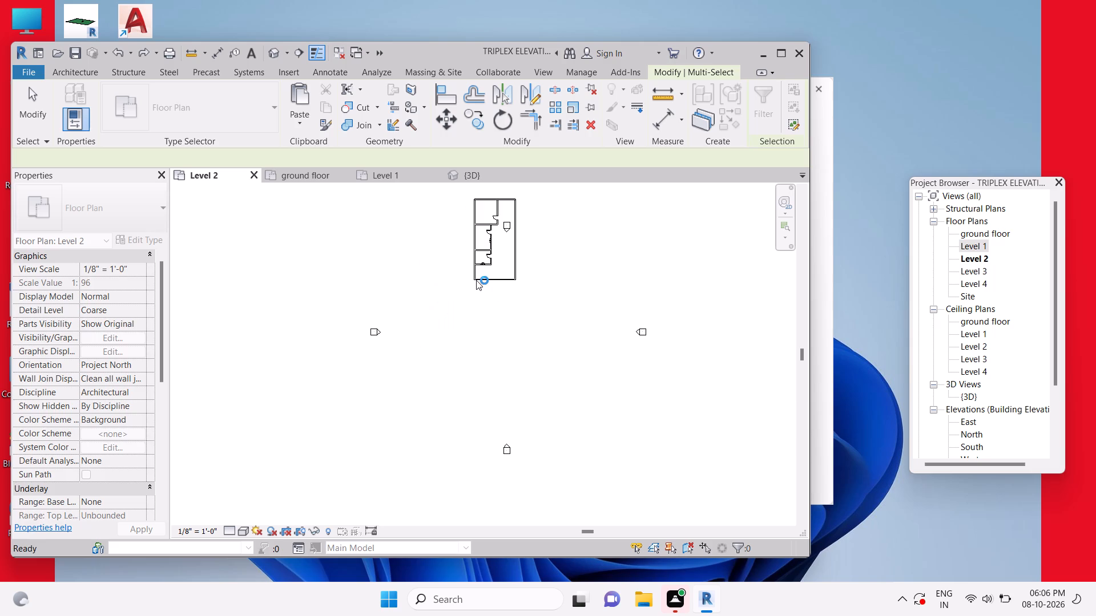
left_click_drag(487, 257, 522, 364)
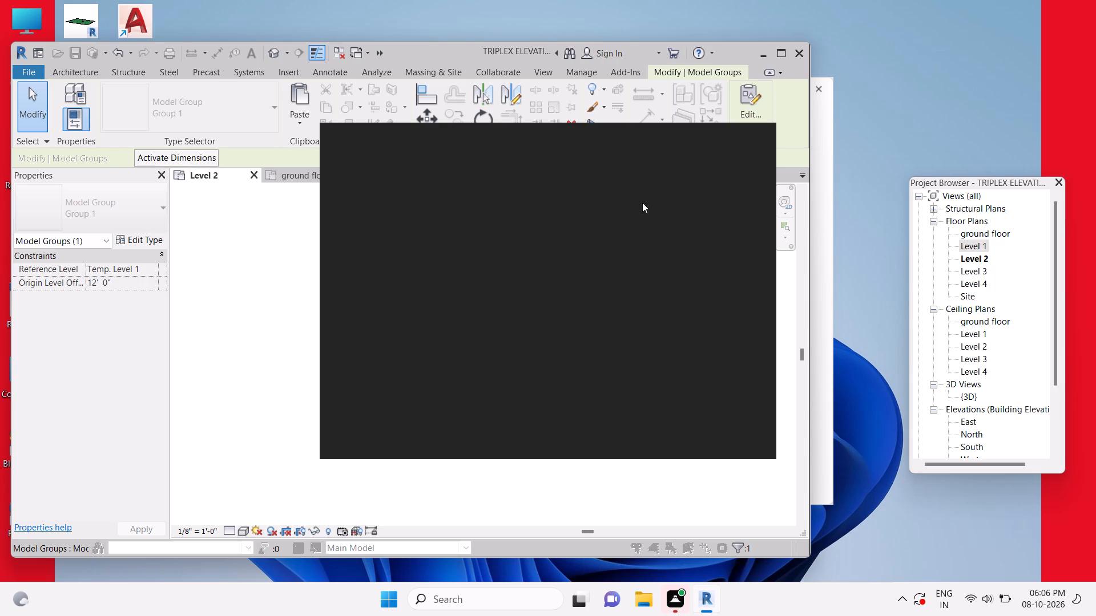
Close the blank dark pop-up window covering the Level 2 floor plan.
left_click(758, 138)
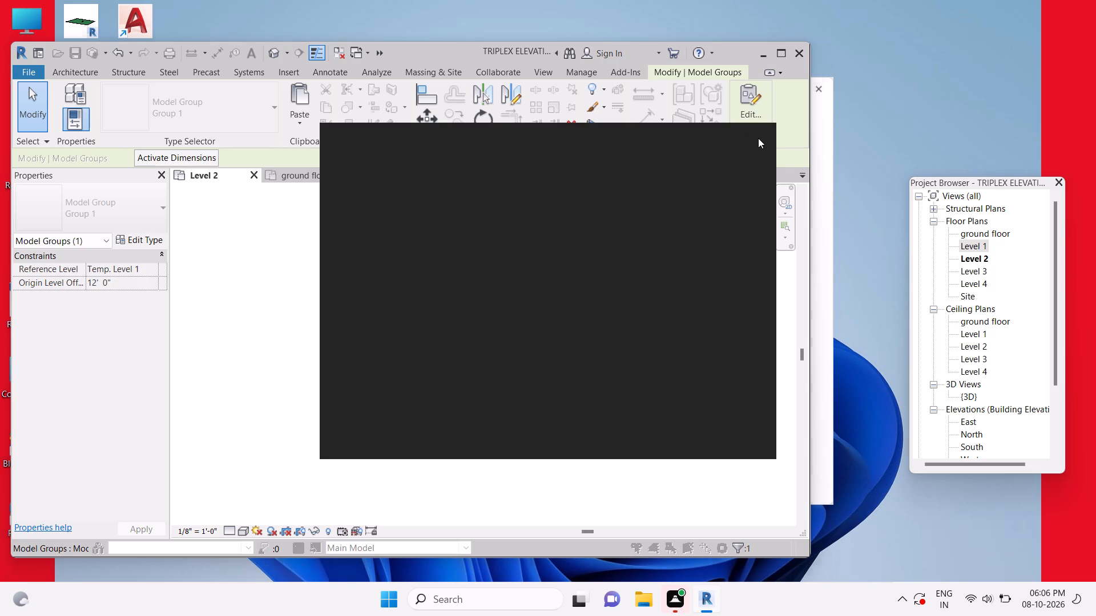
left_click(756, 139)
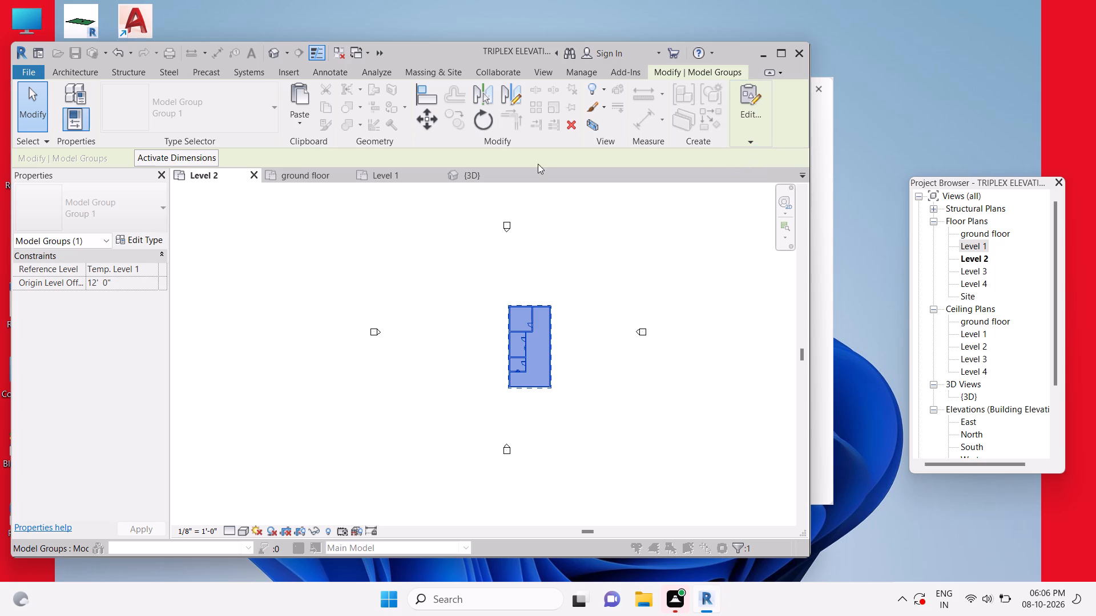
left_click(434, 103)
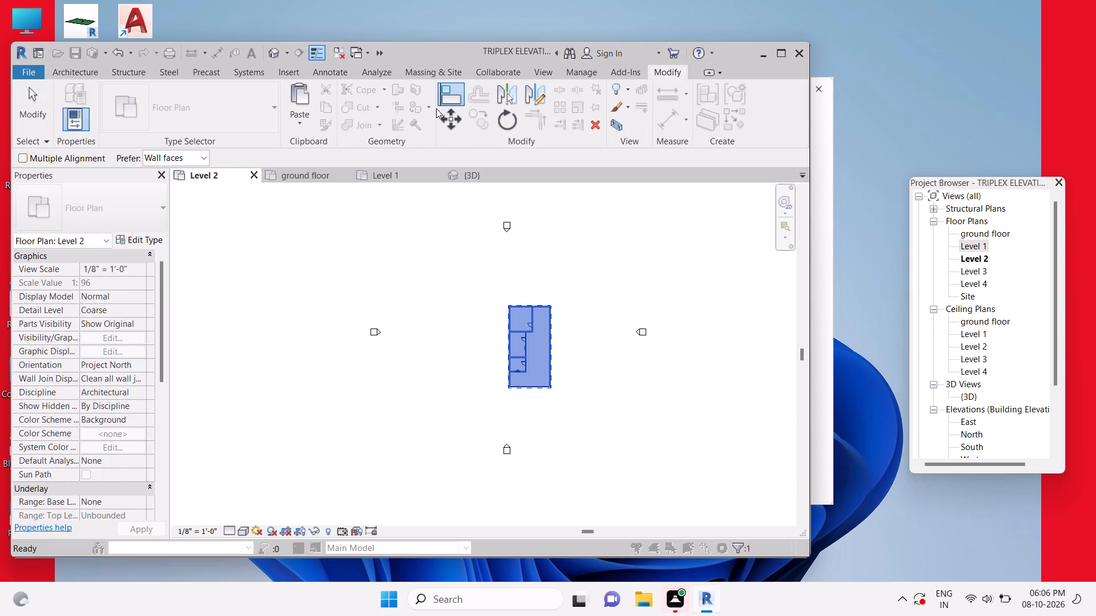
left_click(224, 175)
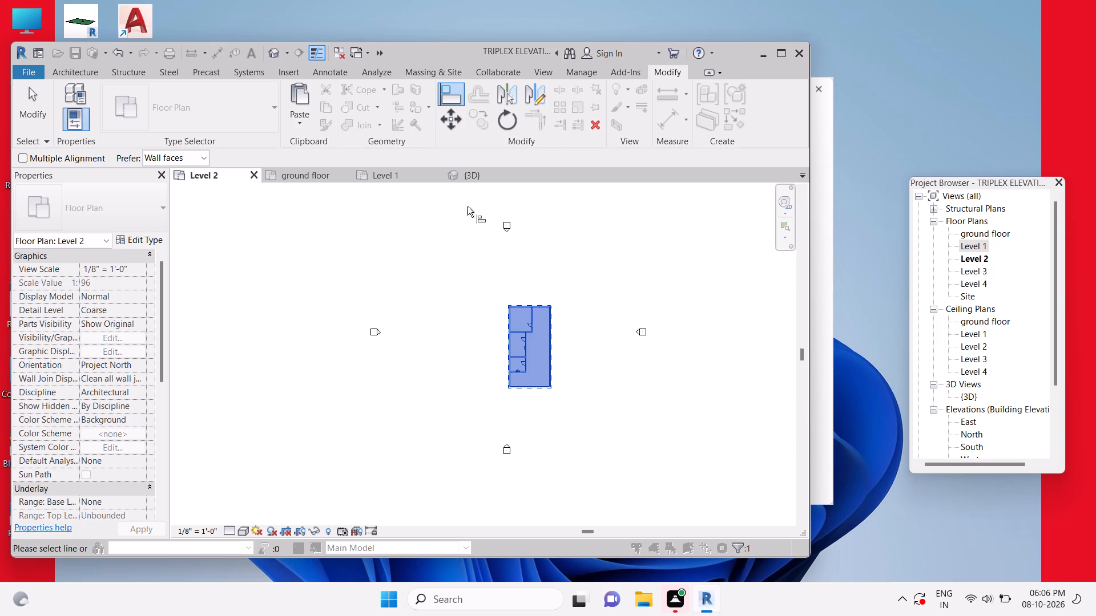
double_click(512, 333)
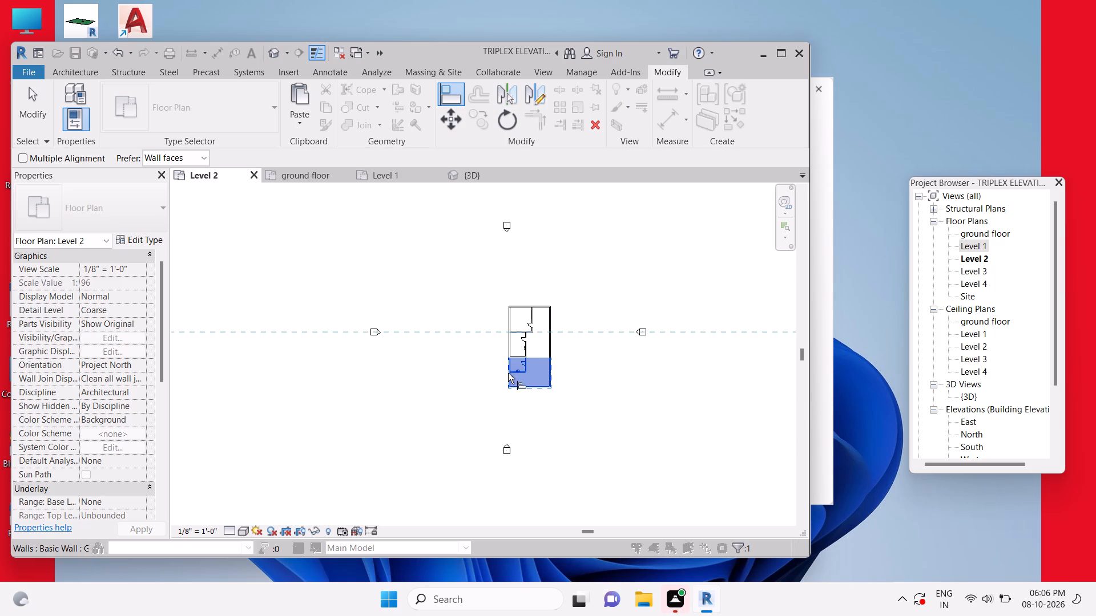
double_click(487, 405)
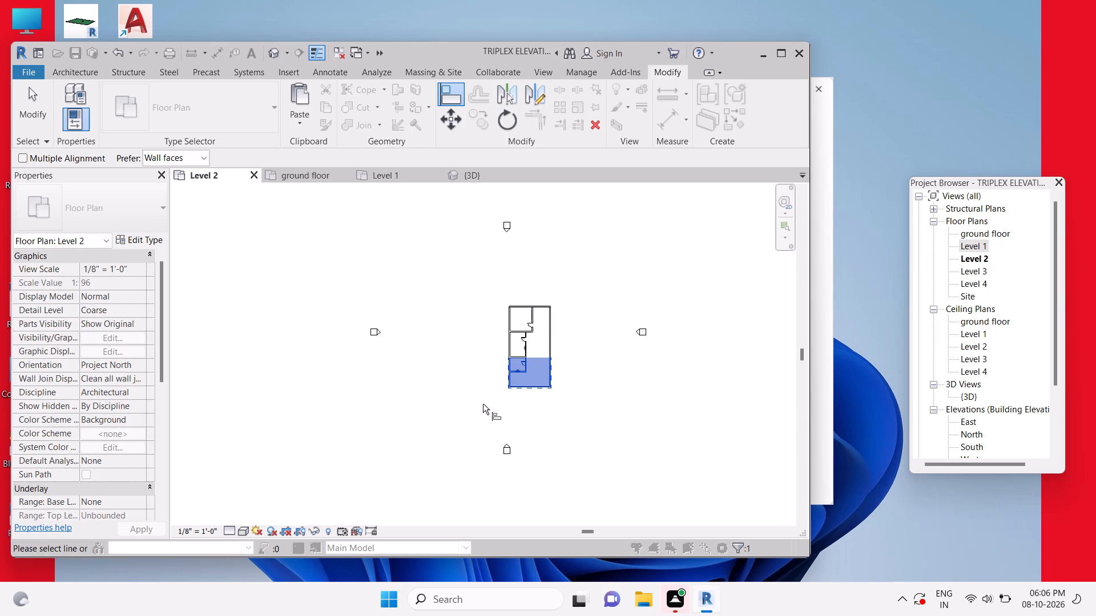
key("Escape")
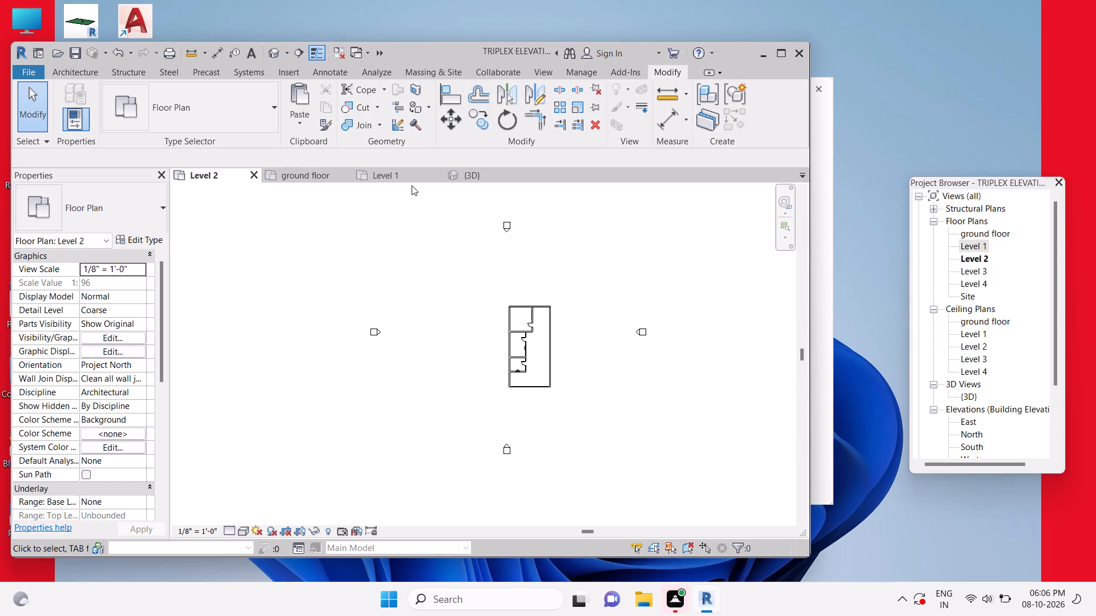
Examine in the 3D view where the pasted building sits relative to the original one.
left_click(489, 176)
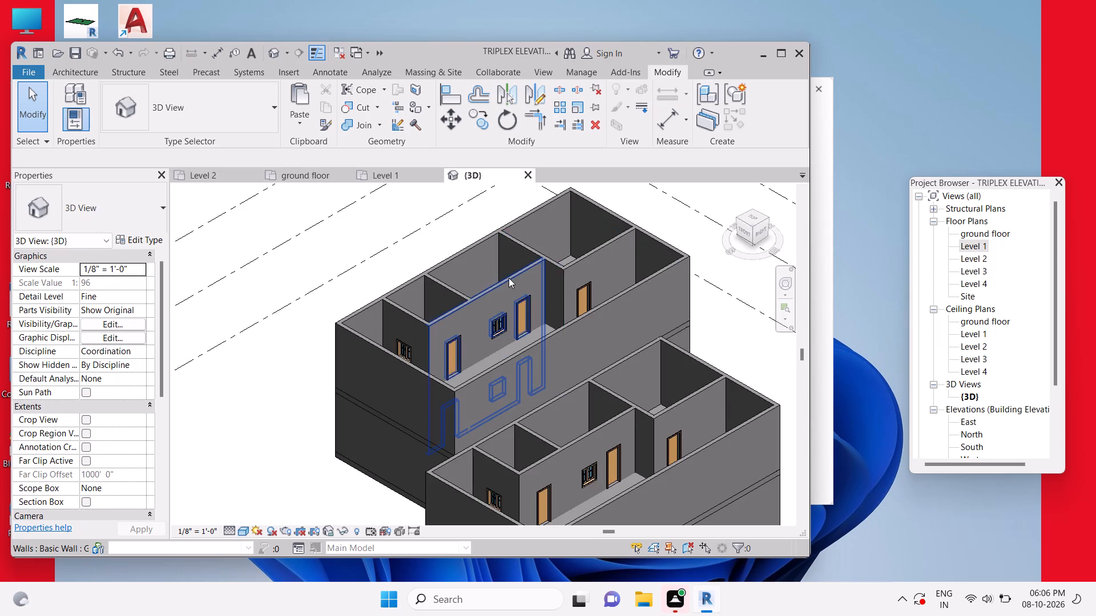
scroll(509, 278, "down", 3)
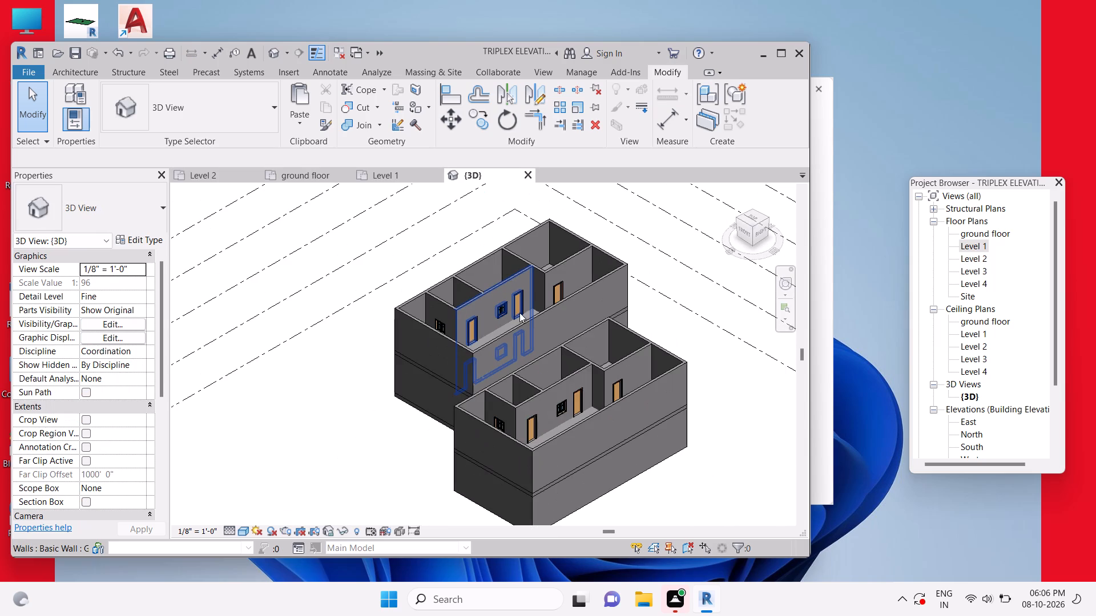
middle_click_drag(565, 408, 562, 370)
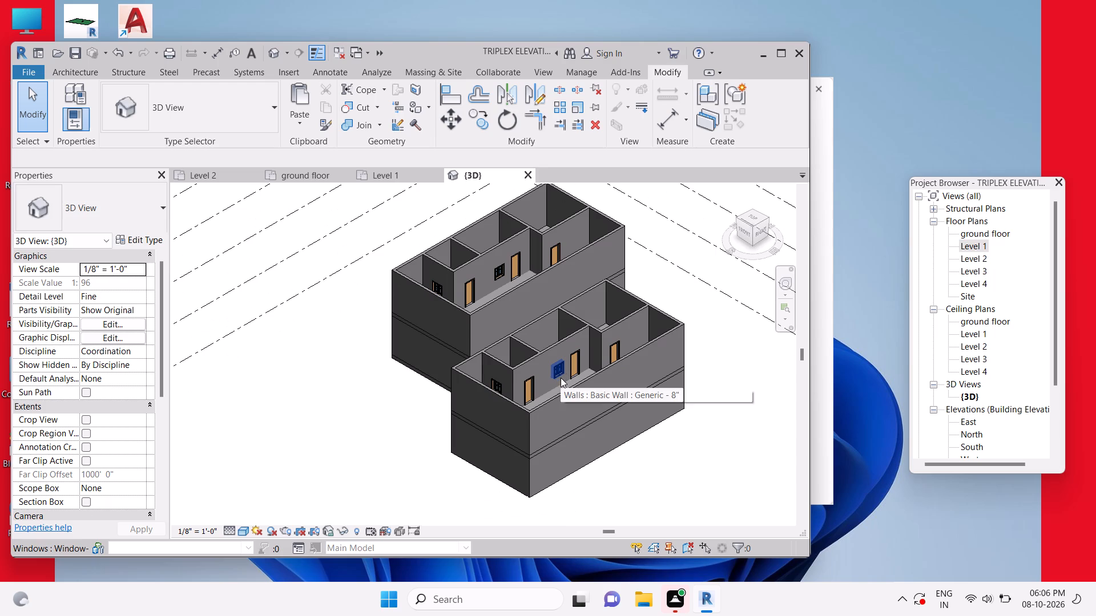
scroll(561, 378, "down", 1)
scroll(561, 378, "up", 4)
scroll(561, 378, "down", 1)
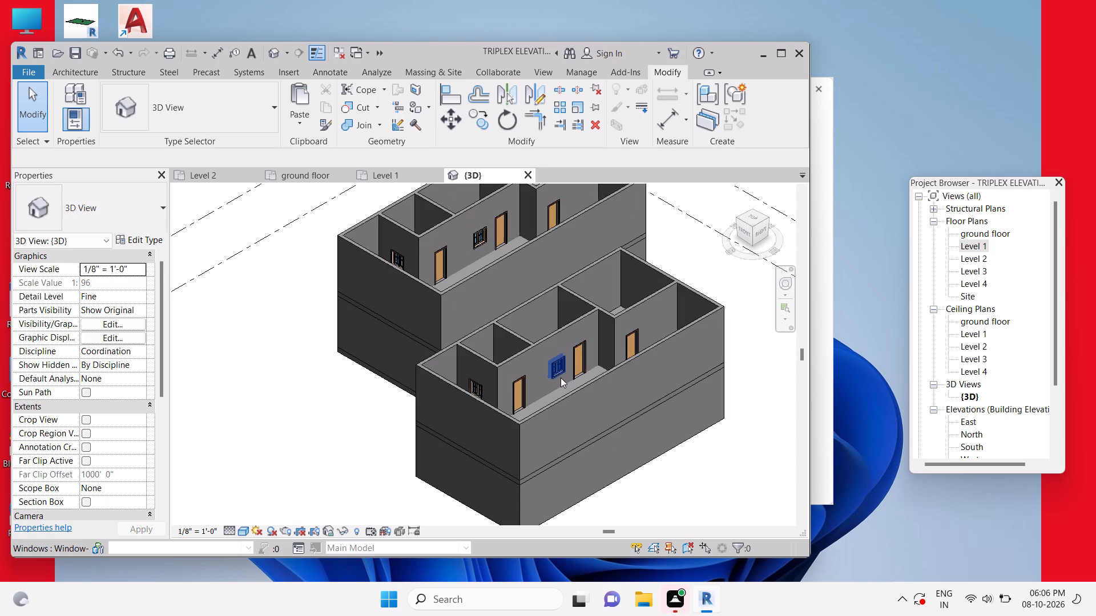
scroll(523, 445, "down", 1)
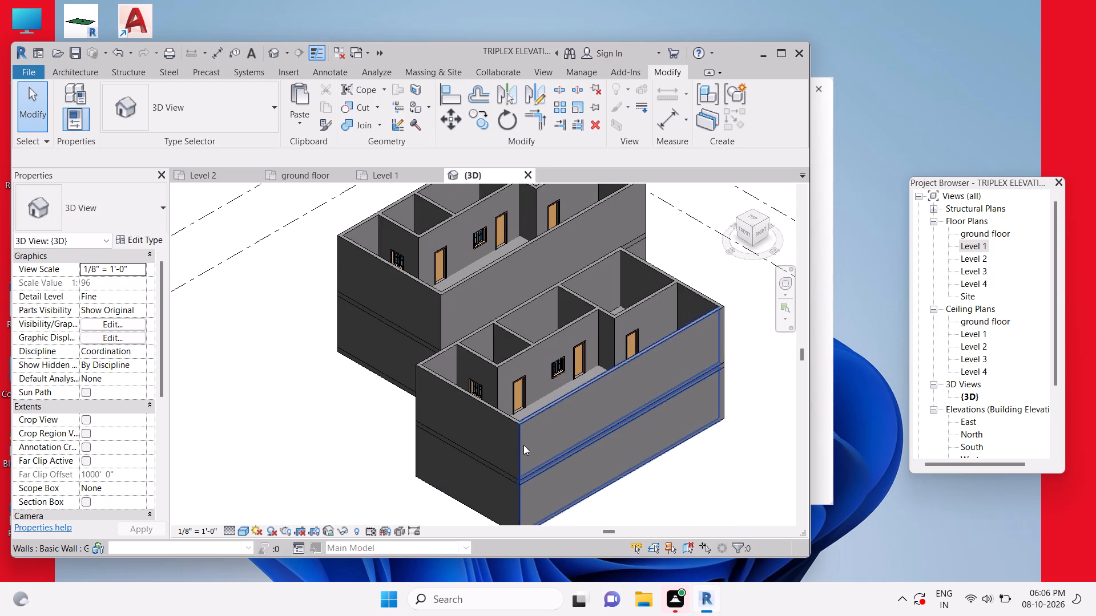
scroll(523, 445, "down", 1)
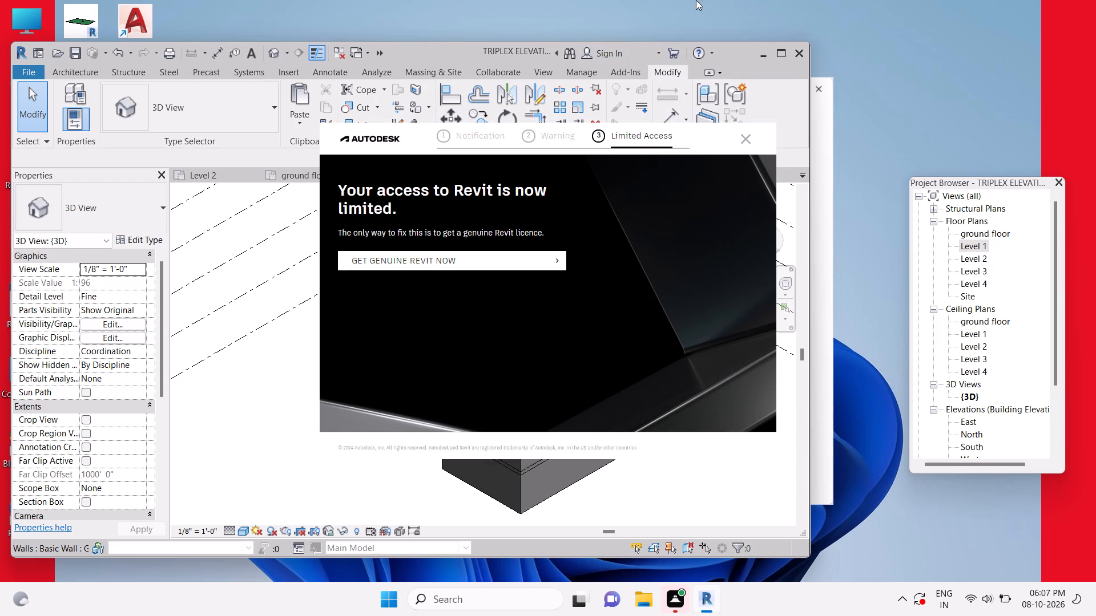
Close the Autodesk licence notification covering the 3D view.
left_click(751, 139)
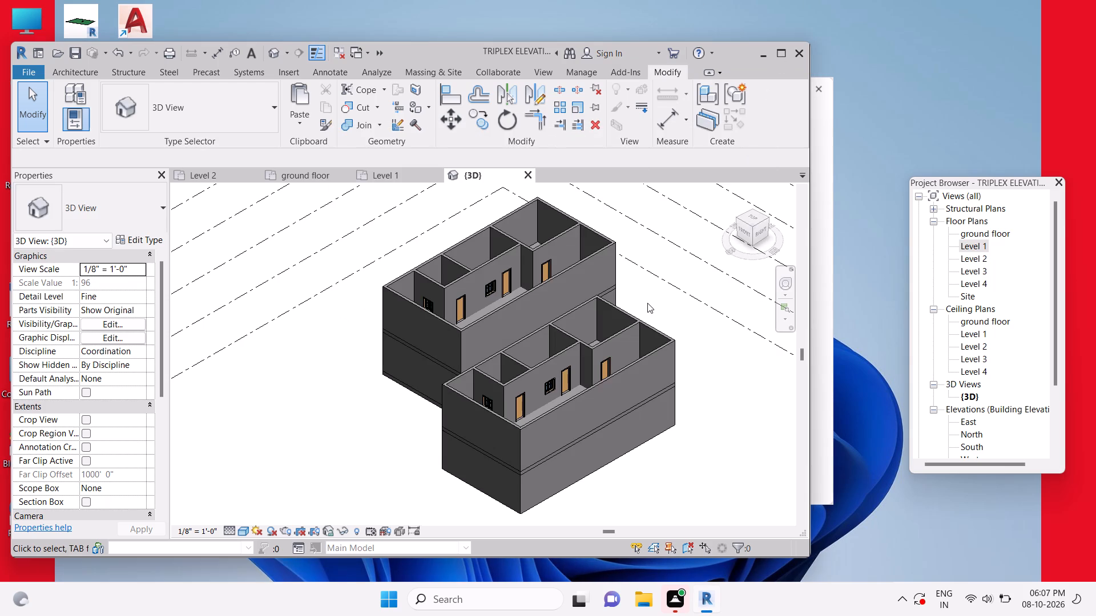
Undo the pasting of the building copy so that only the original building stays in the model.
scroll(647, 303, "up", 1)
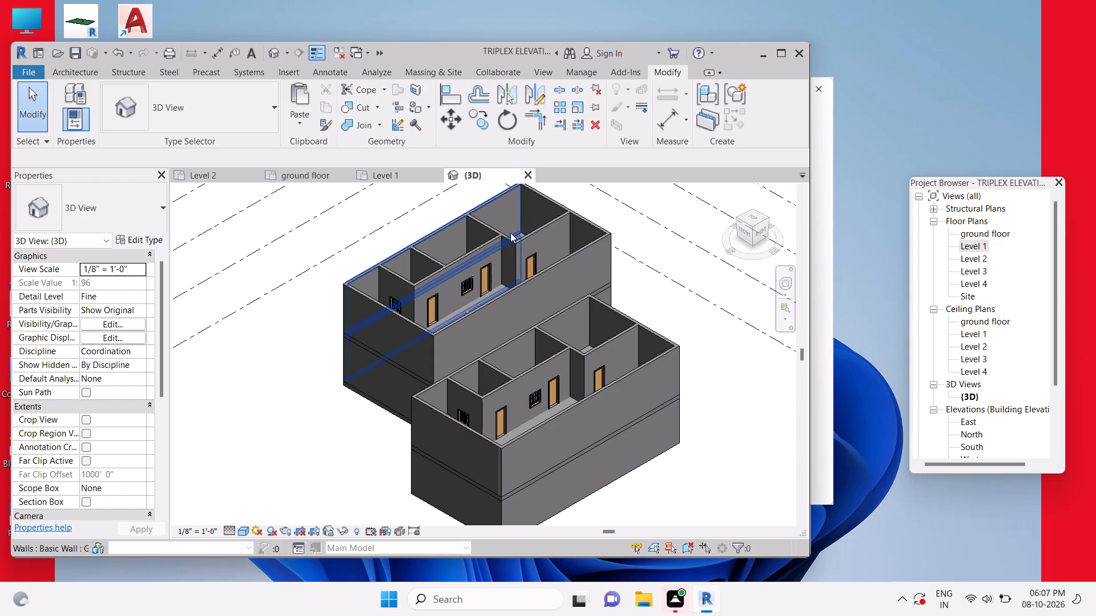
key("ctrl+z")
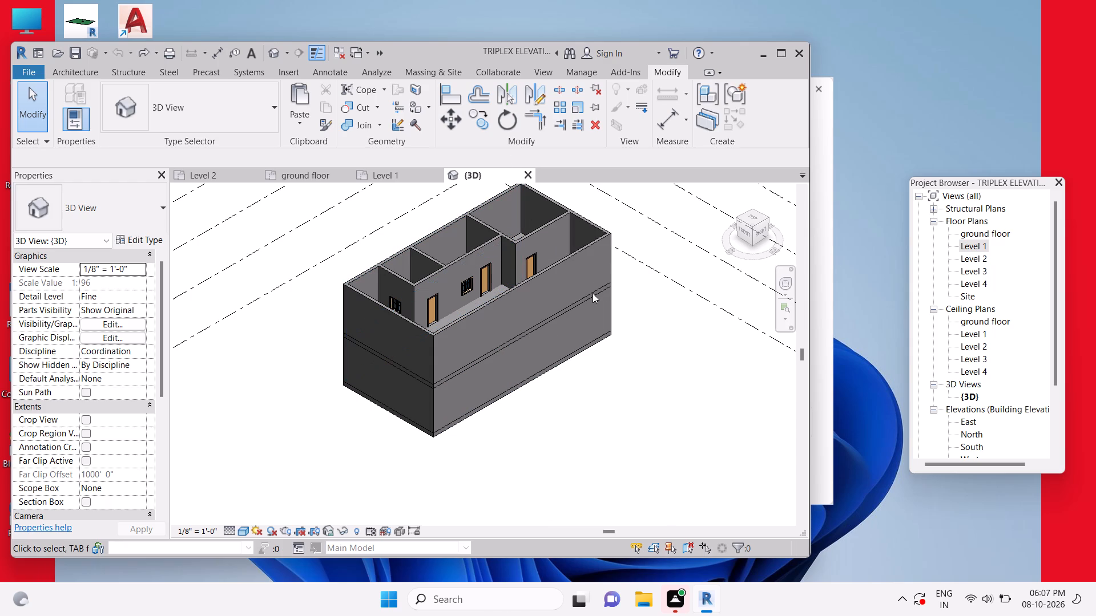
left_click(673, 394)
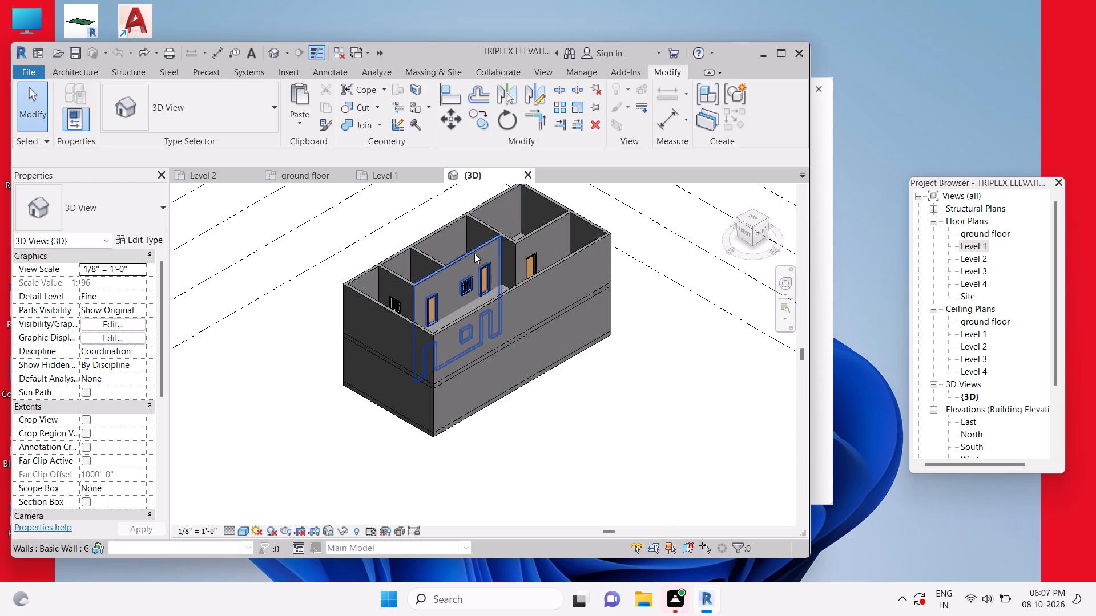
Return to the Level 2 floor plan and hide the Properties palette to enlarge the drawing area.
left_click(388, 179)
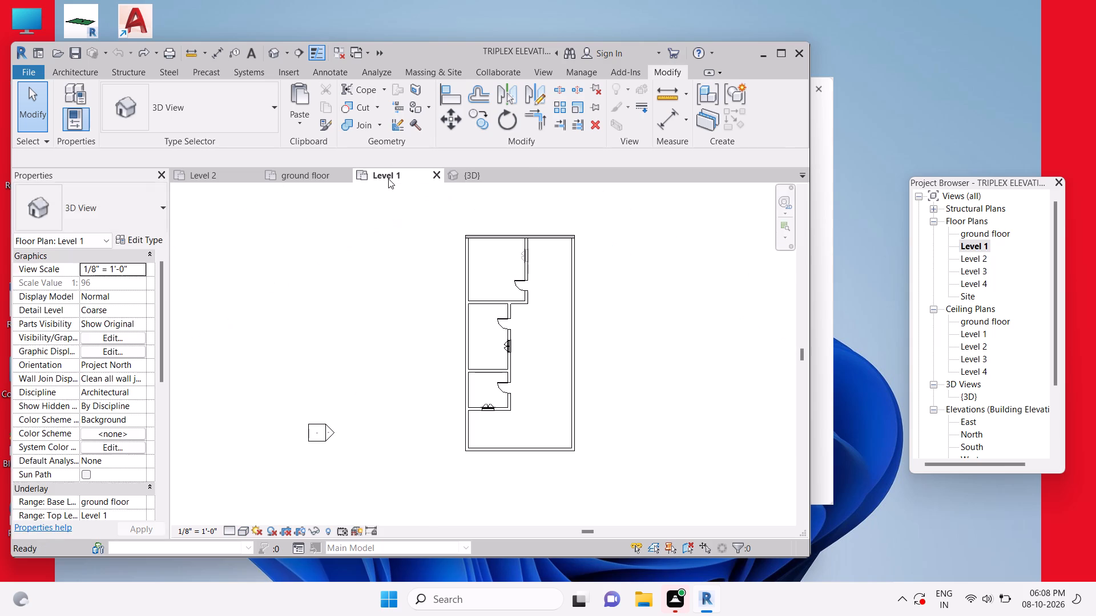
left_click(244, 170)
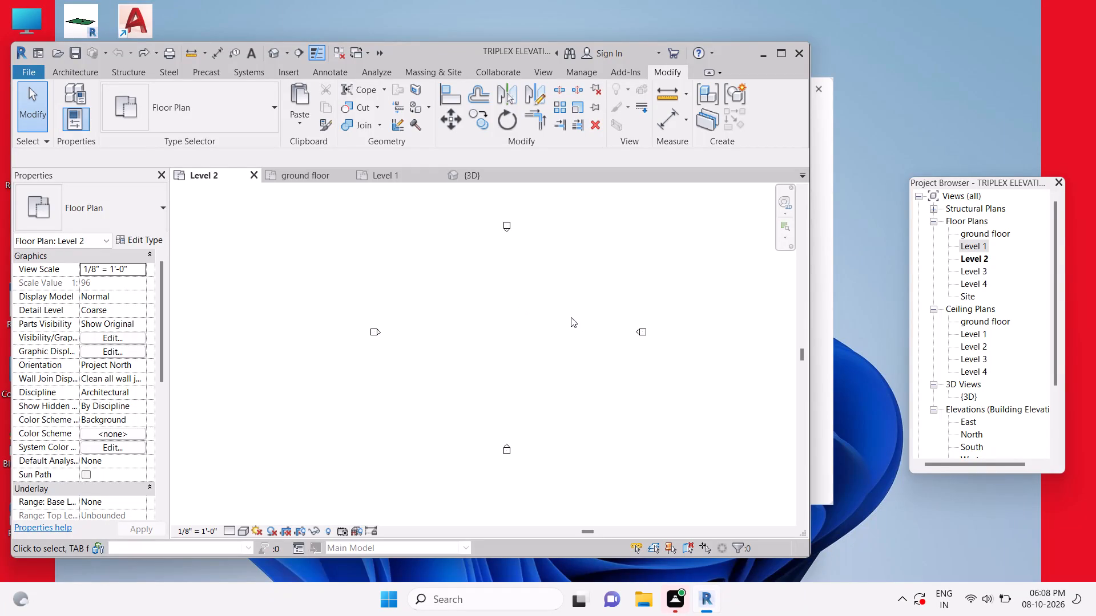
left_click(72, 123)
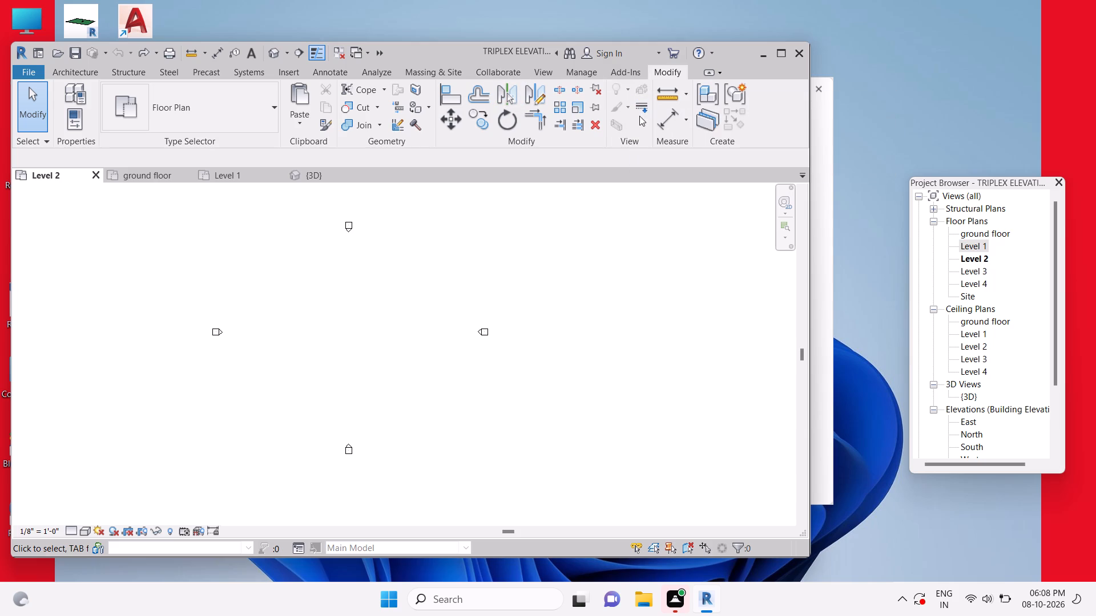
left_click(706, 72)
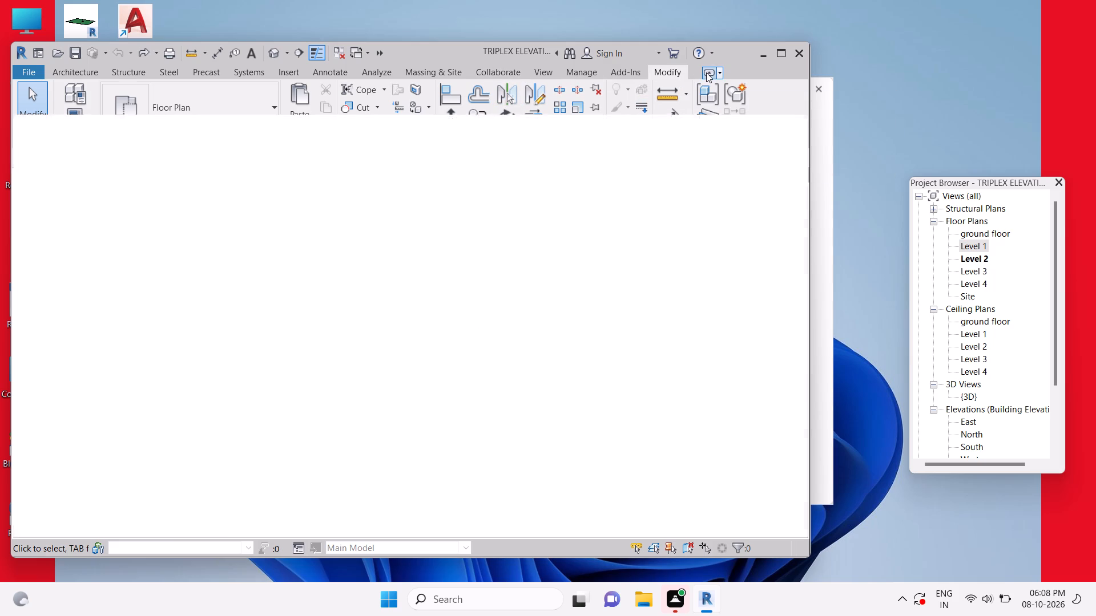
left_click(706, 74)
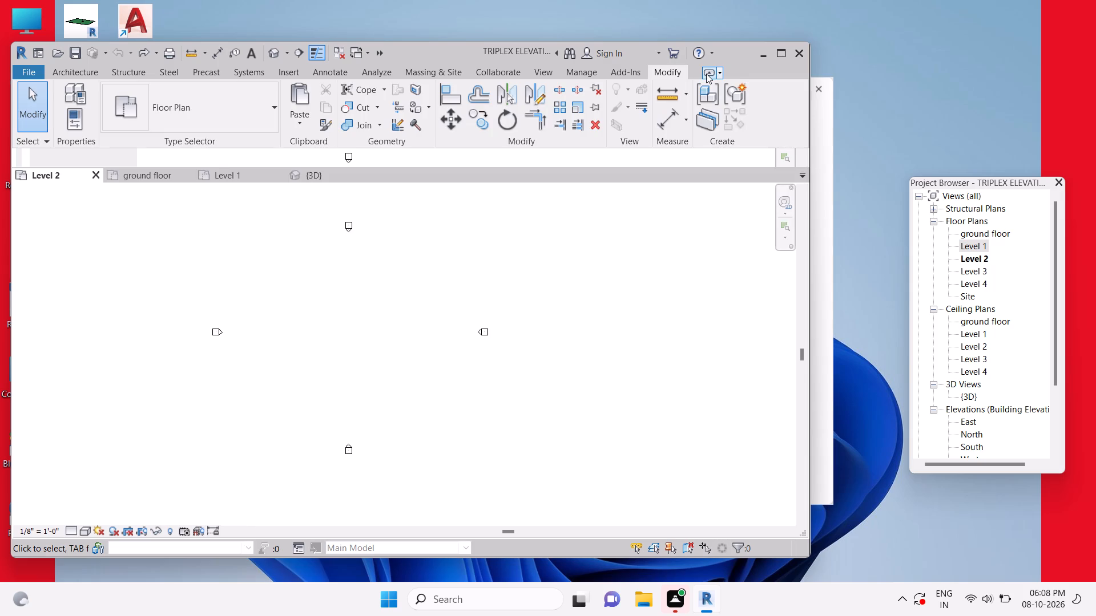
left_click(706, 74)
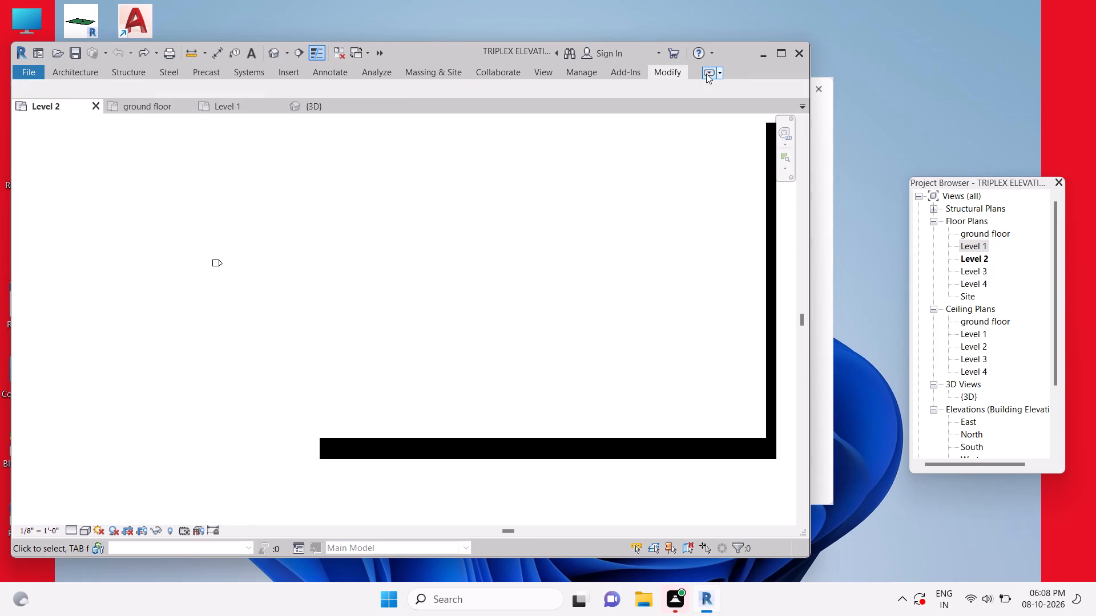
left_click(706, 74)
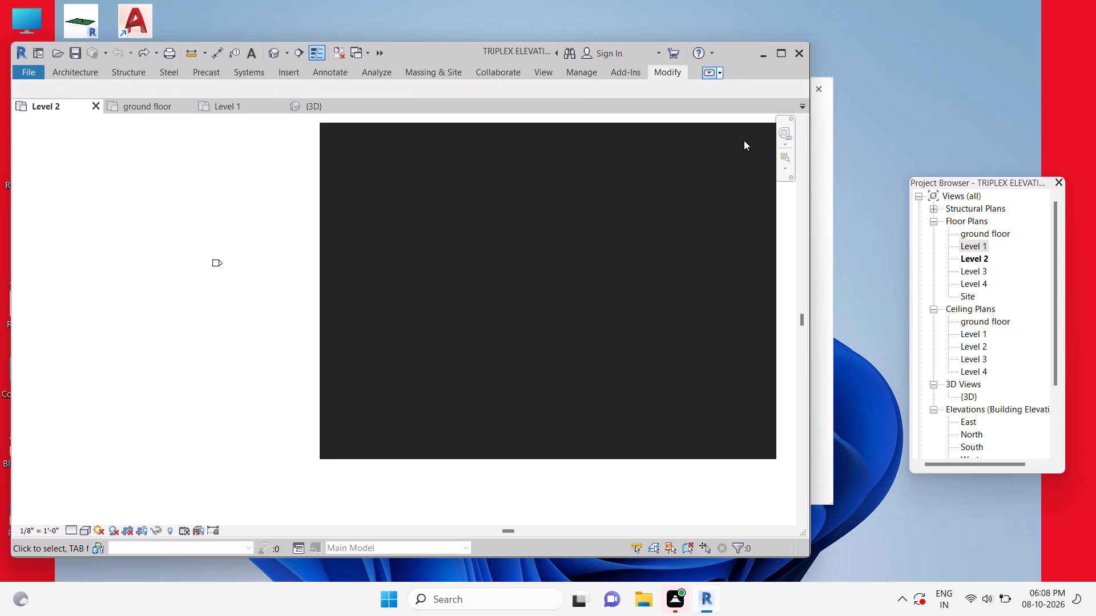
Try to close the blank dark pop-up window covering the Level 2 floor plan.
left_click(761, 135)
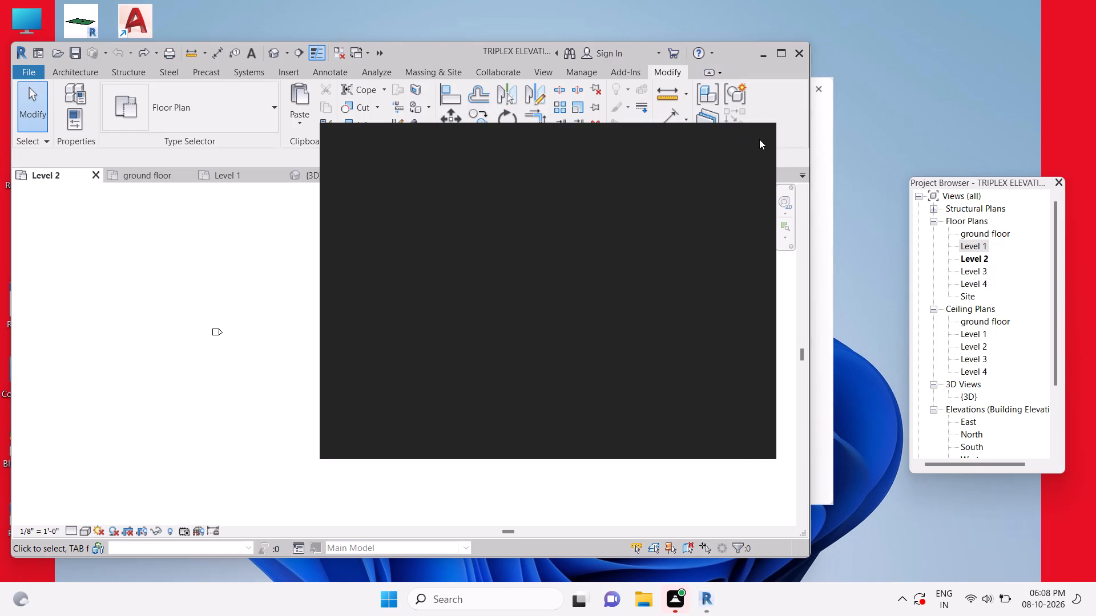
left_click(759, 139)
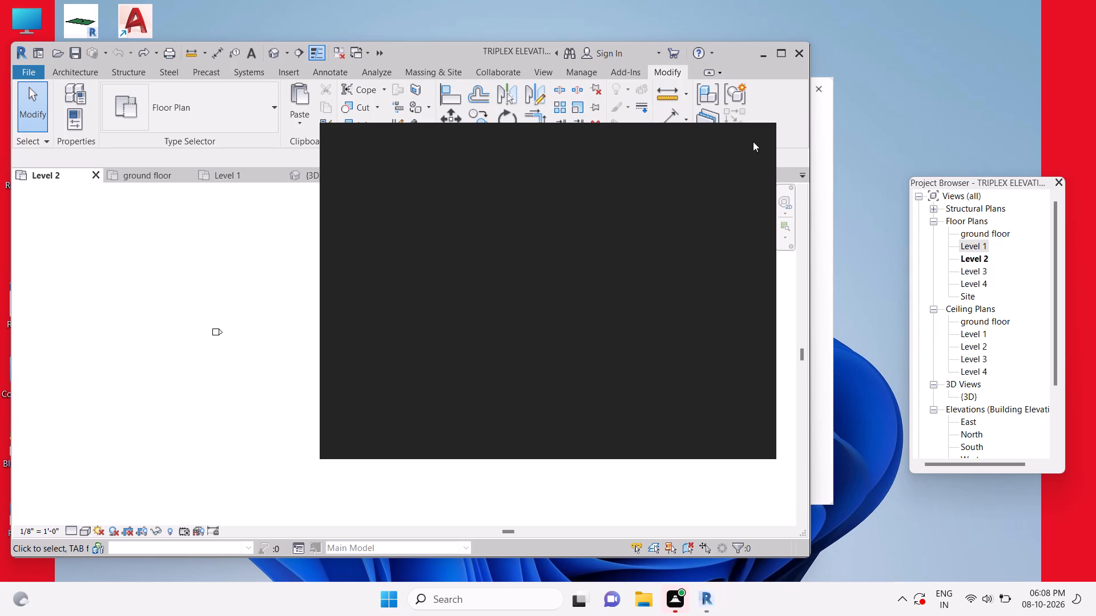
left_click(753, 141)
left_click(753, 141)
left_click(68, 70)
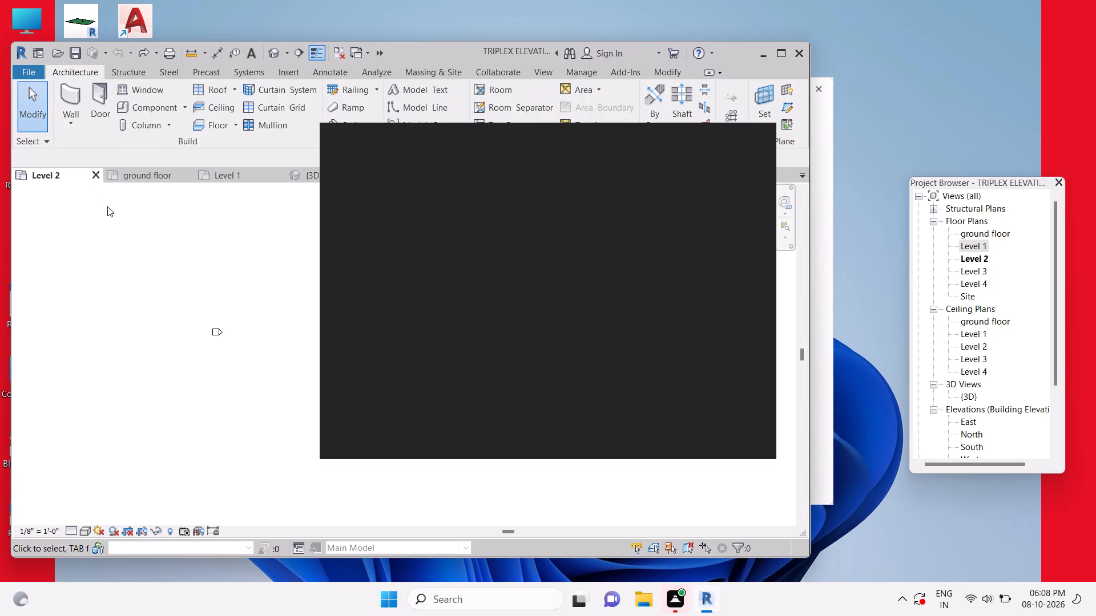
scroll(107, 209, "down", 2)
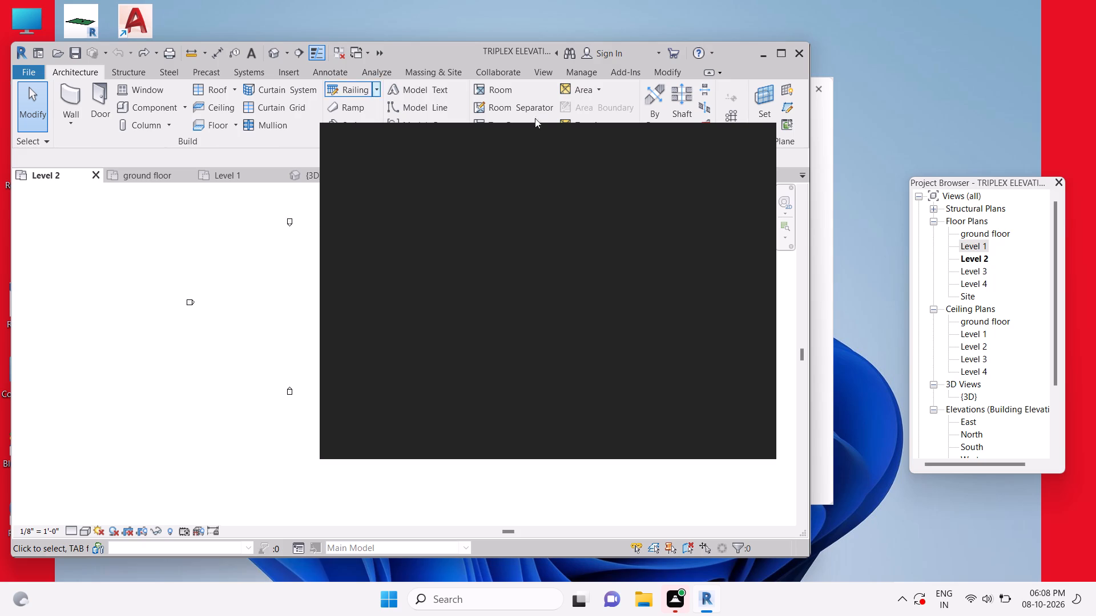
left_click(759, 136)
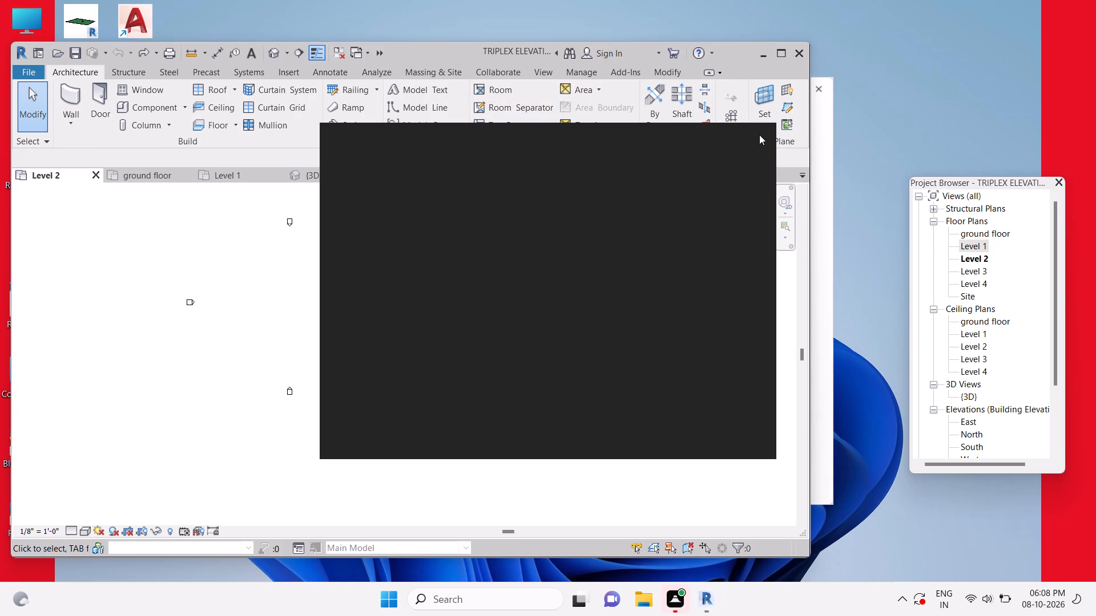
double_click(750, 138)
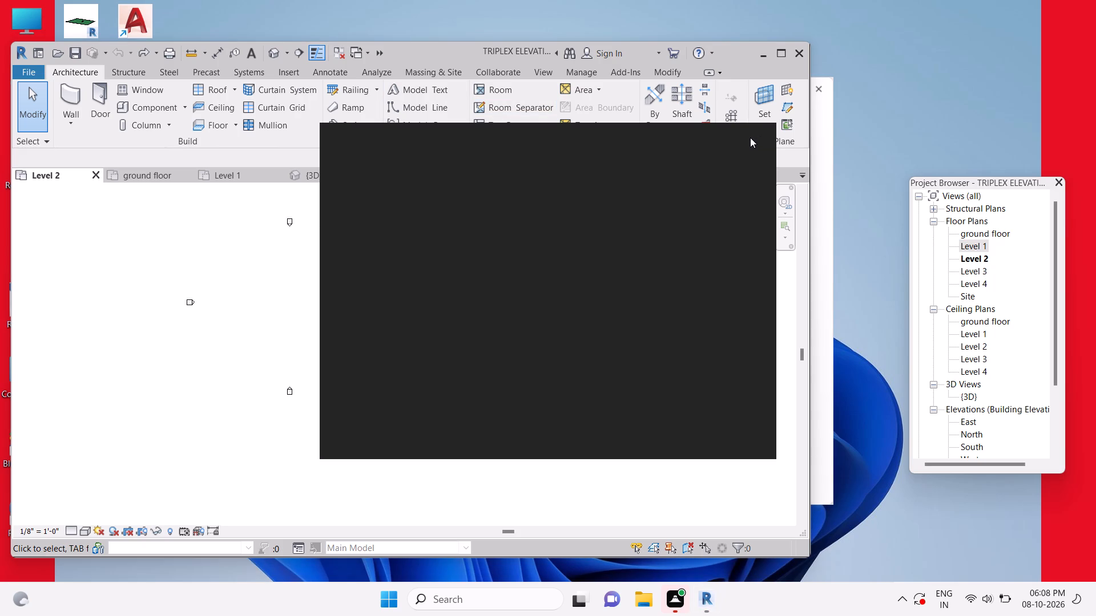
left_click(750, 137)
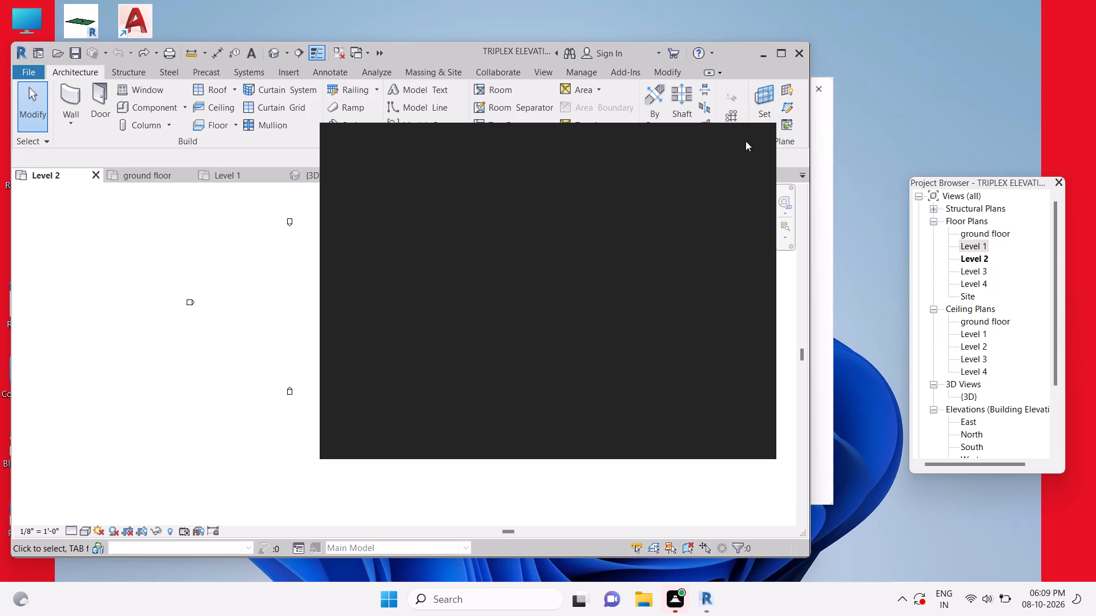
left_click(756, 141)
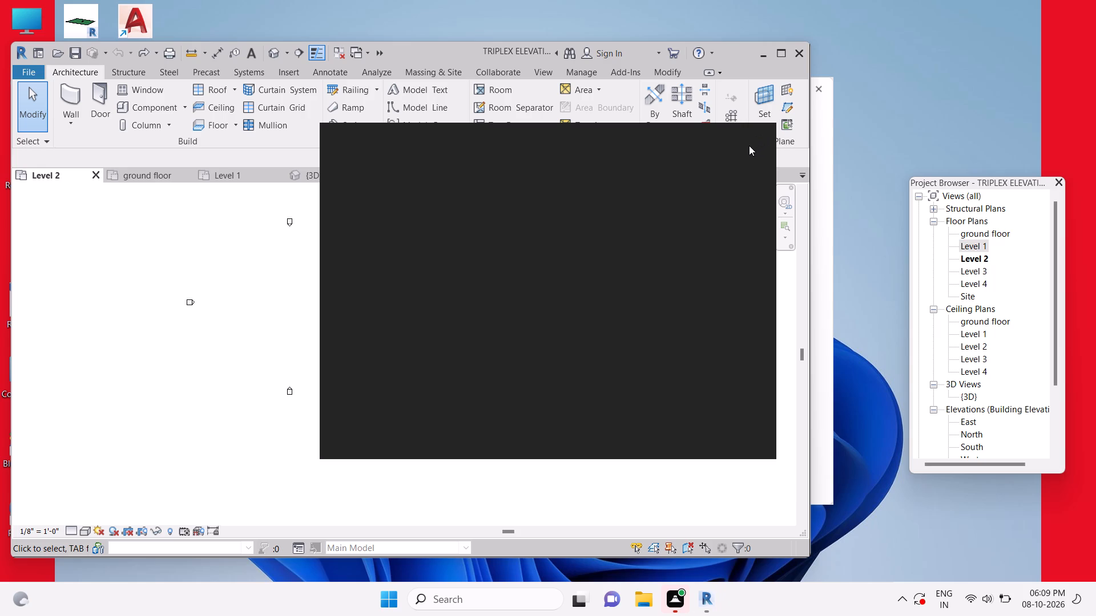
left_click(753, 140)
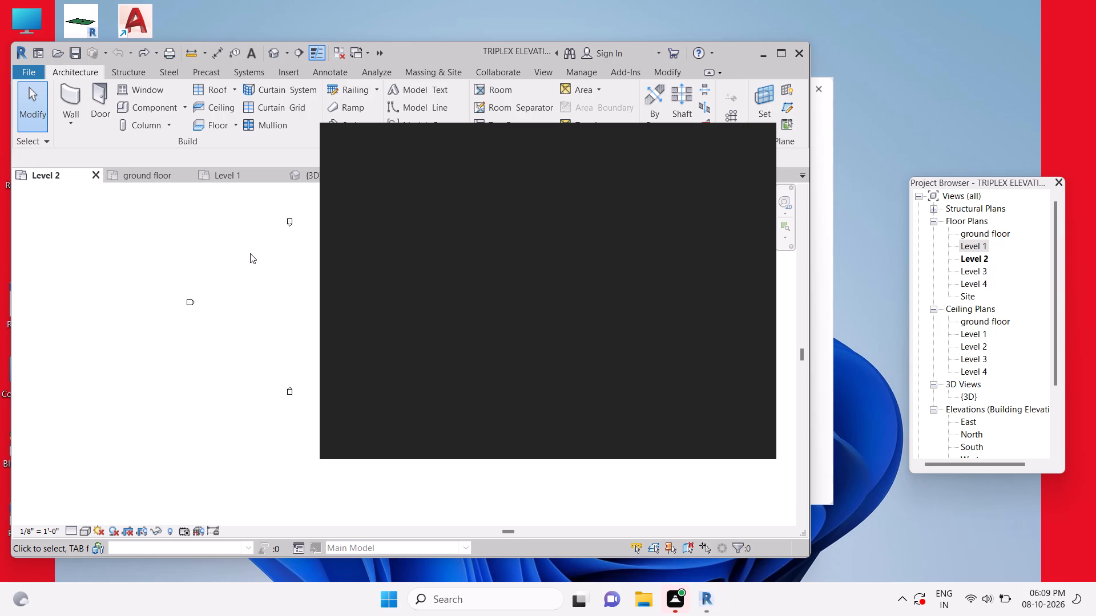
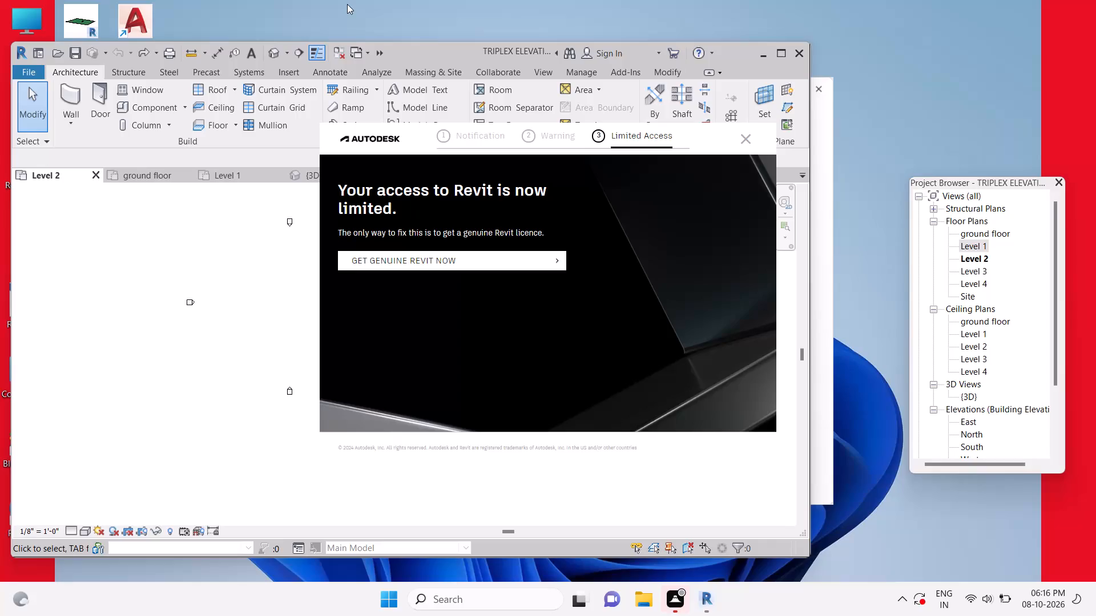
Close the Autodesk licence notification covering the Level 2 floor plan.
left_click(740, 143)
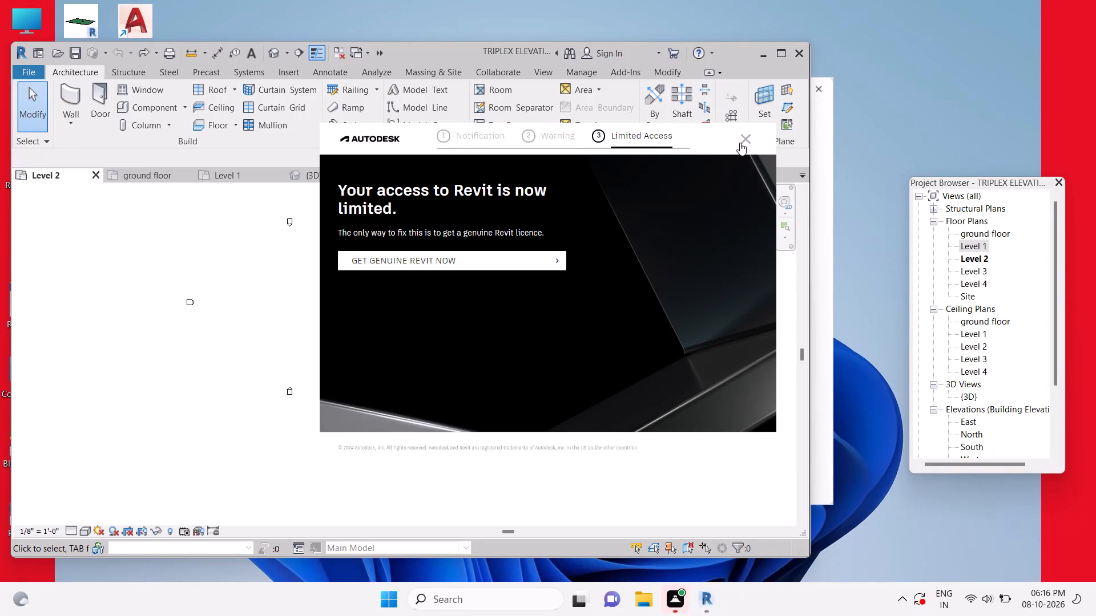
left_click(745, 139)
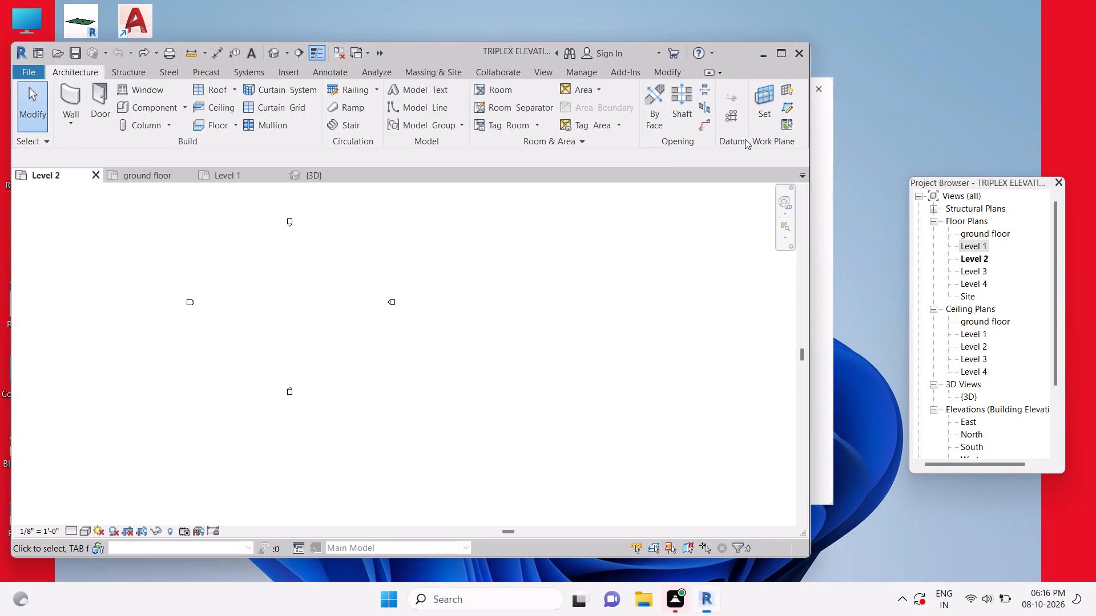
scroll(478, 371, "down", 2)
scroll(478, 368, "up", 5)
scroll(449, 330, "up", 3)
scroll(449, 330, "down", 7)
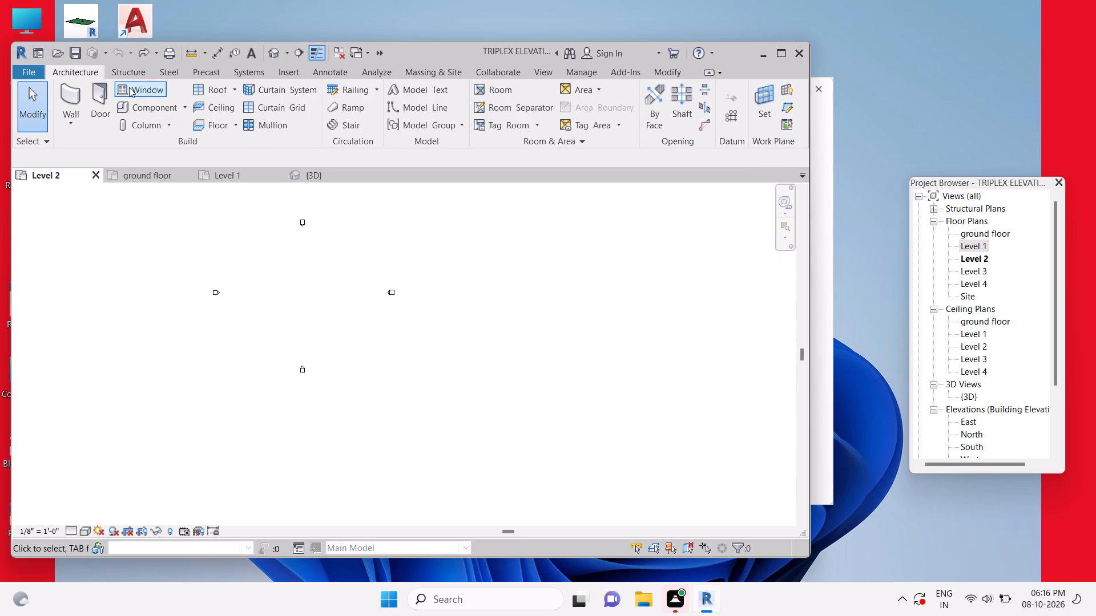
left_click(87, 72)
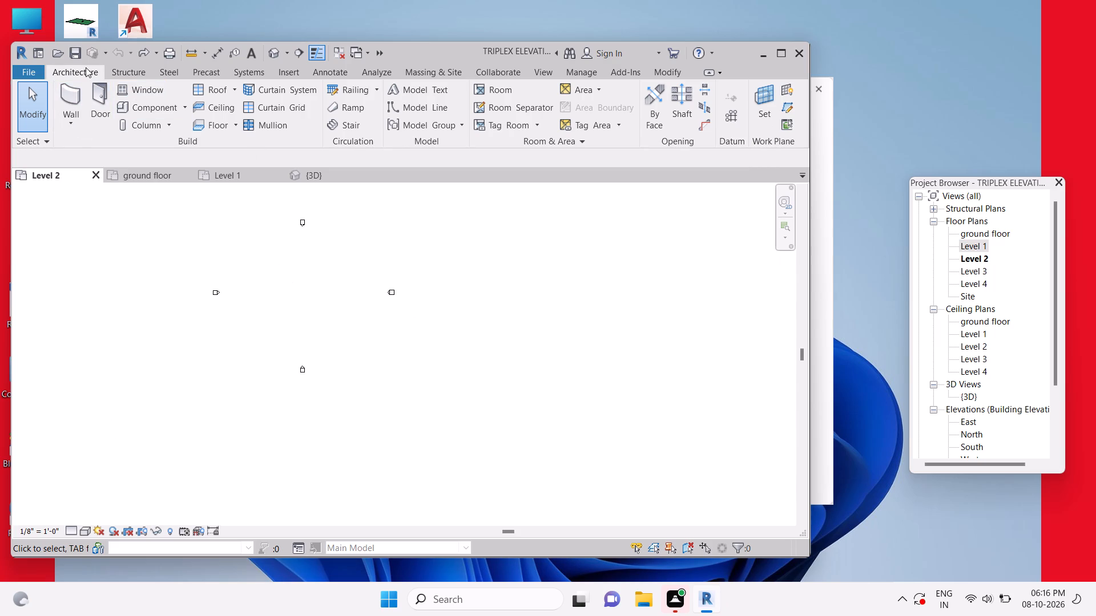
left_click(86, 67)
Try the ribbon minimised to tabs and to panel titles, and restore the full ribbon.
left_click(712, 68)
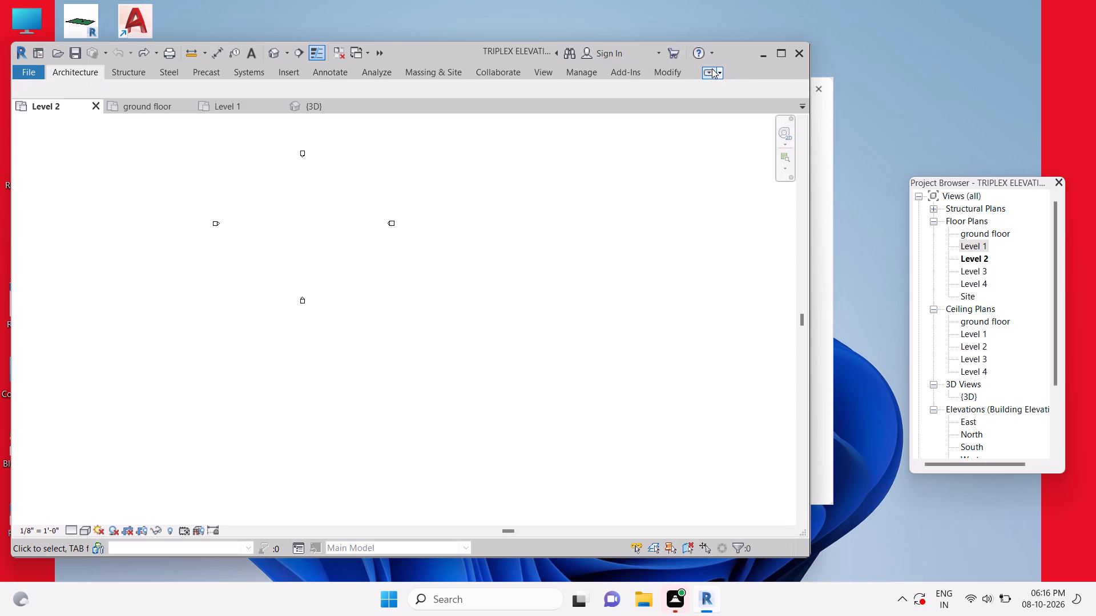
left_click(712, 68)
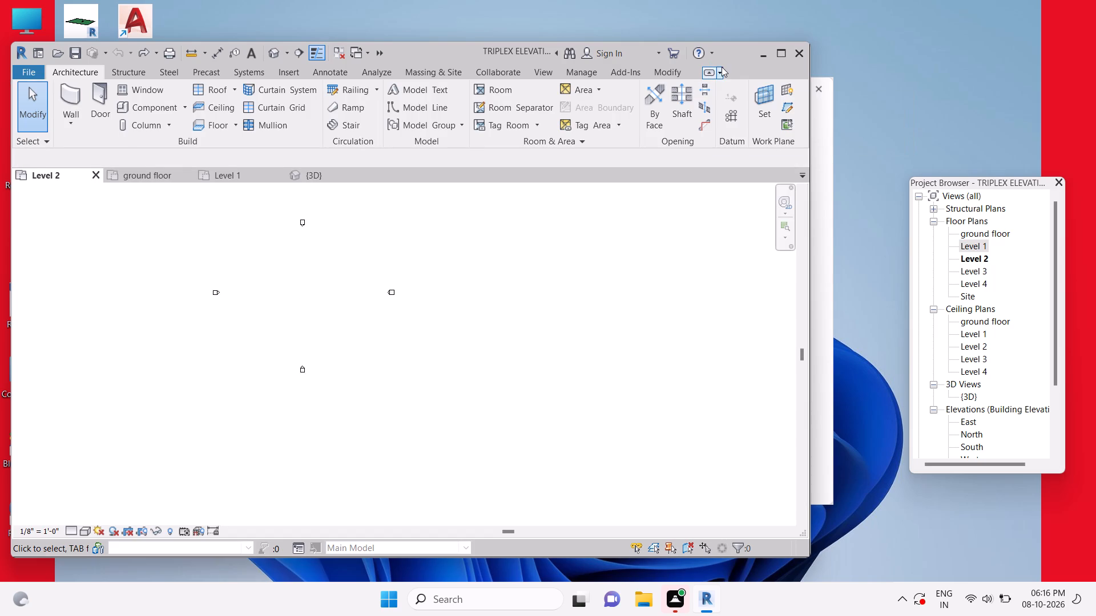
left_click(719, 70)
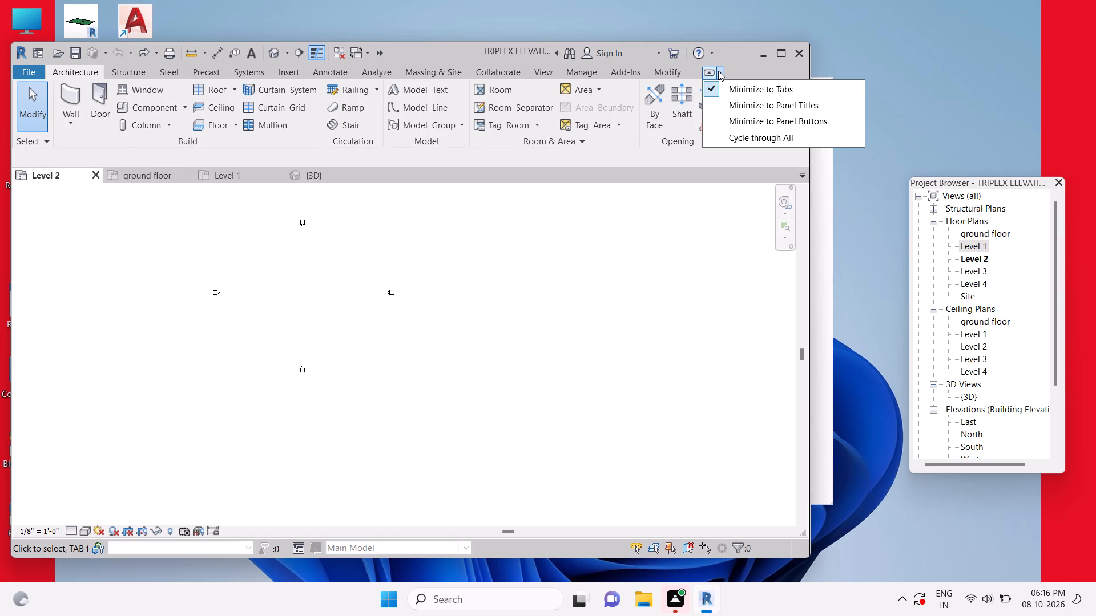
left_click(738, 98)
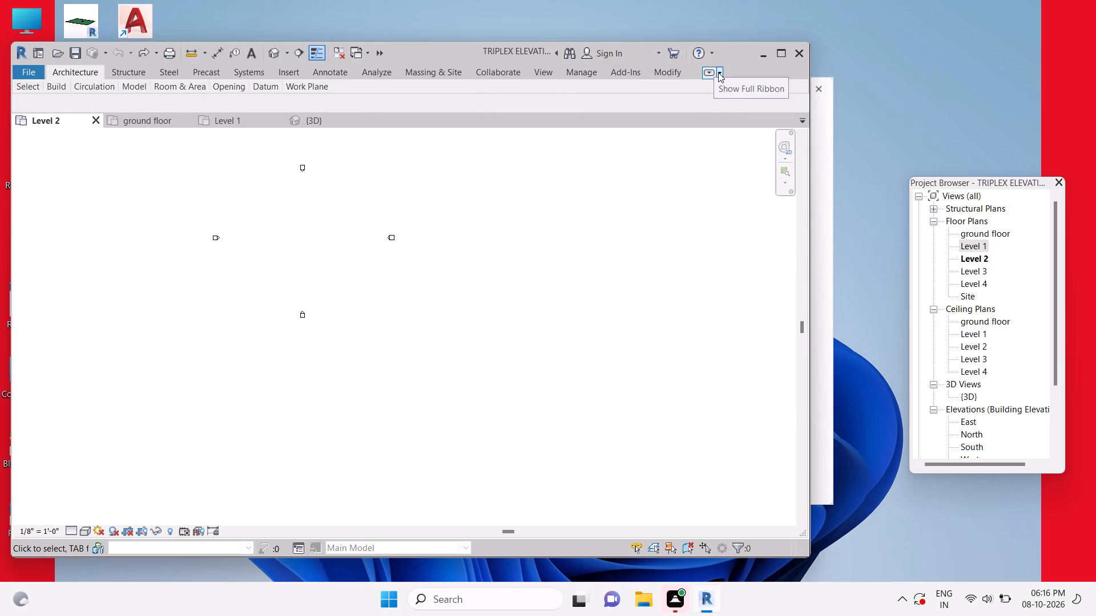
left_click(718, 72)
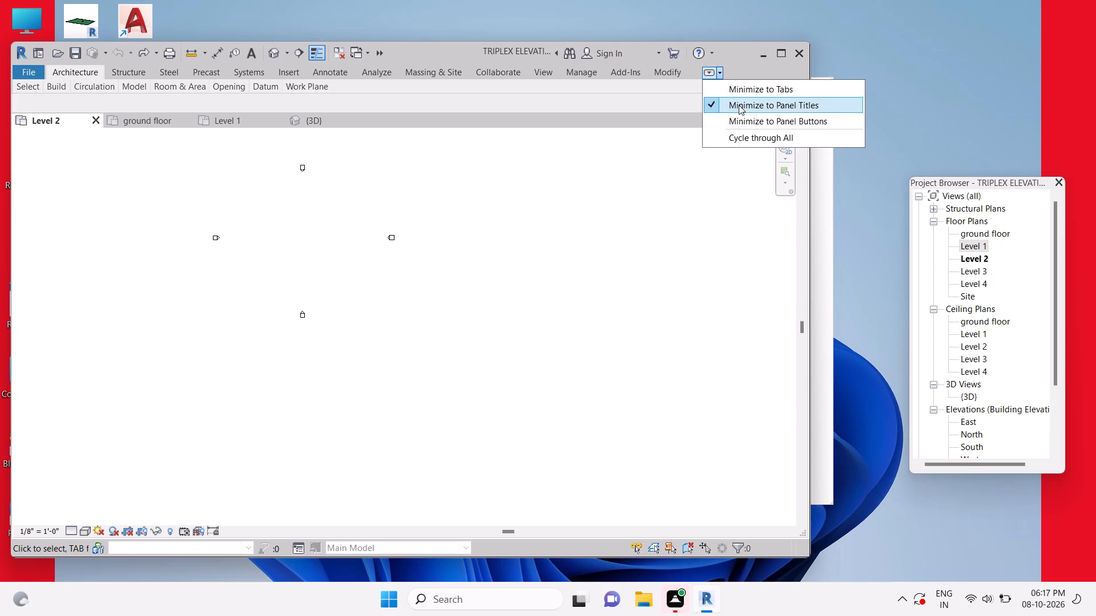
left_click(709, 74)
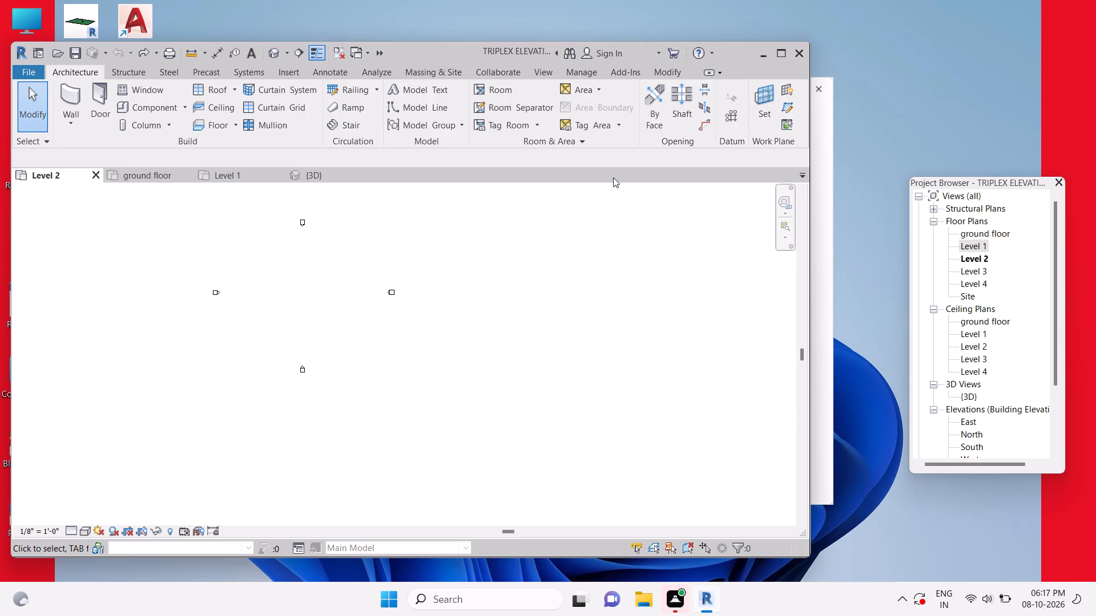
Switch to the ground floor plan to view the whole building layout, and start Zoom in Region.
left_click(162, 172)
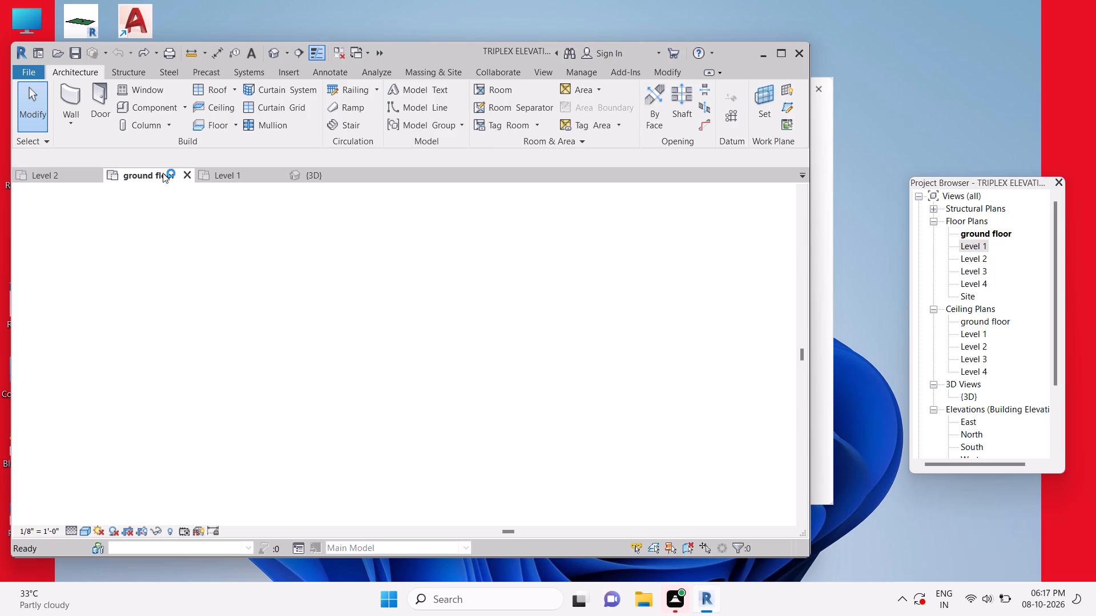
scroll(310, 298, "down", 2)
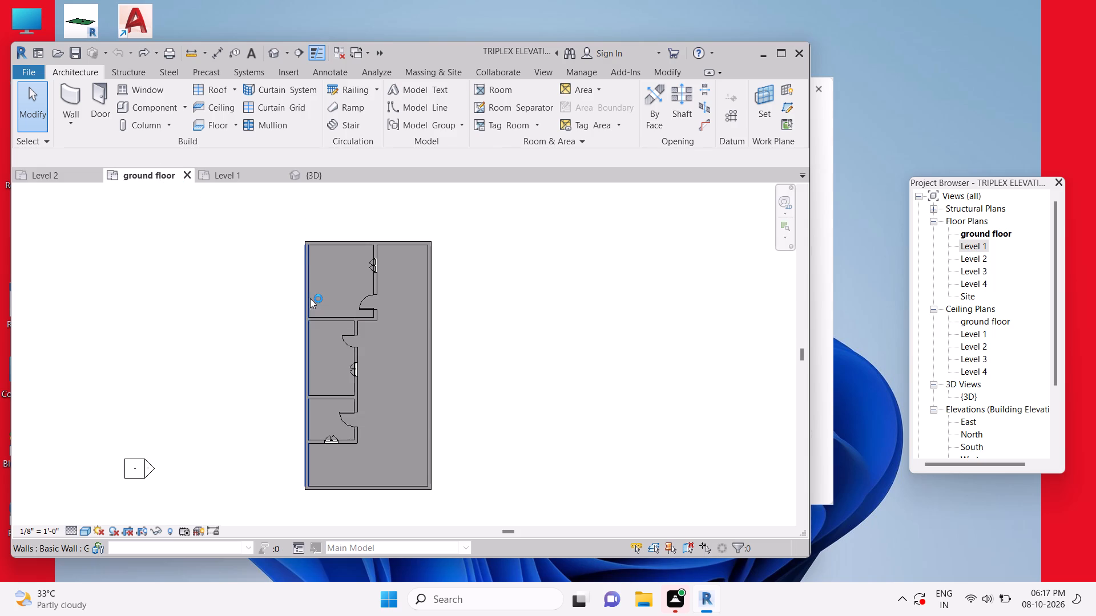
scroll(310, 298, "down", 1)
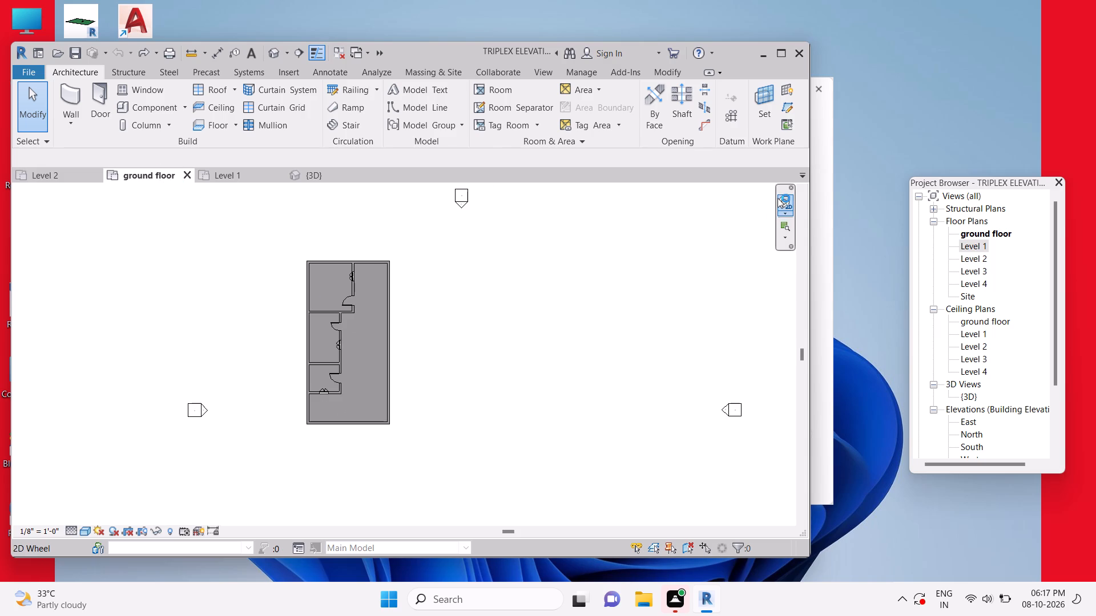
left_click(784, 202)
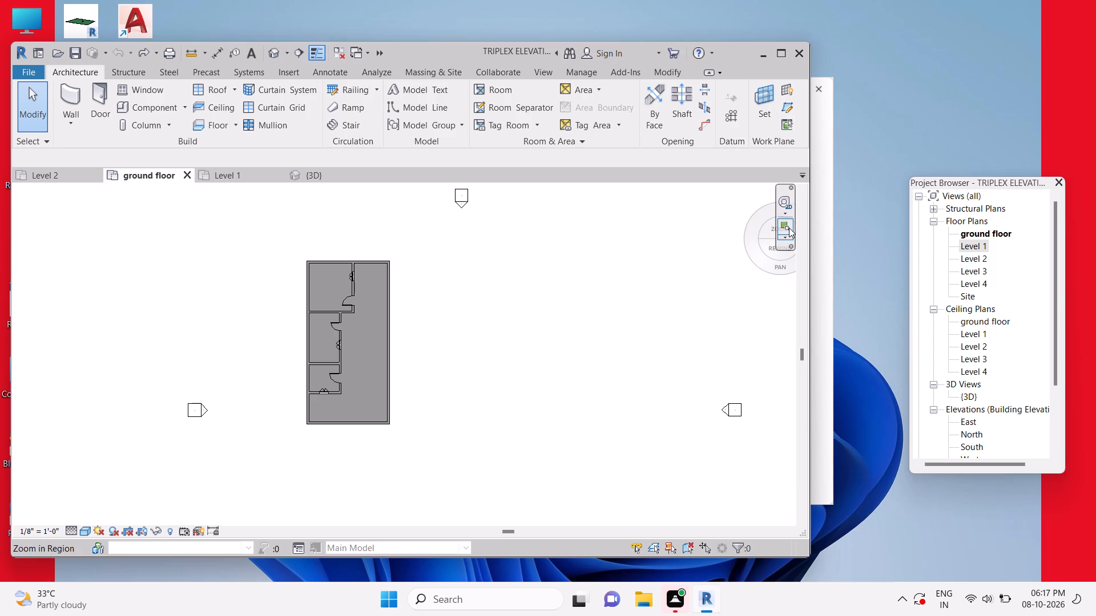
left_click(789, 228)
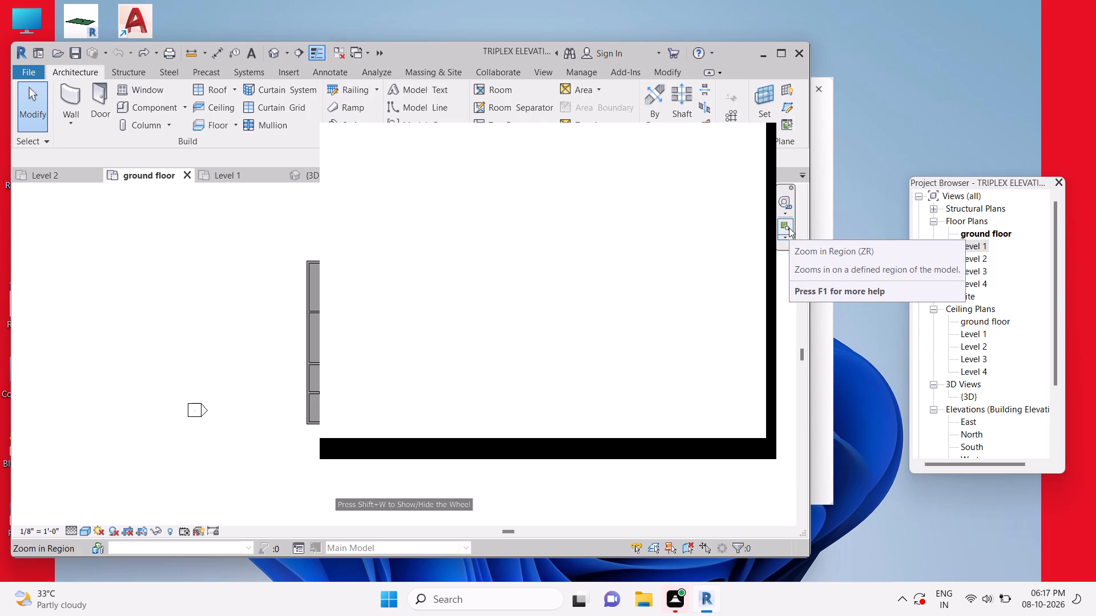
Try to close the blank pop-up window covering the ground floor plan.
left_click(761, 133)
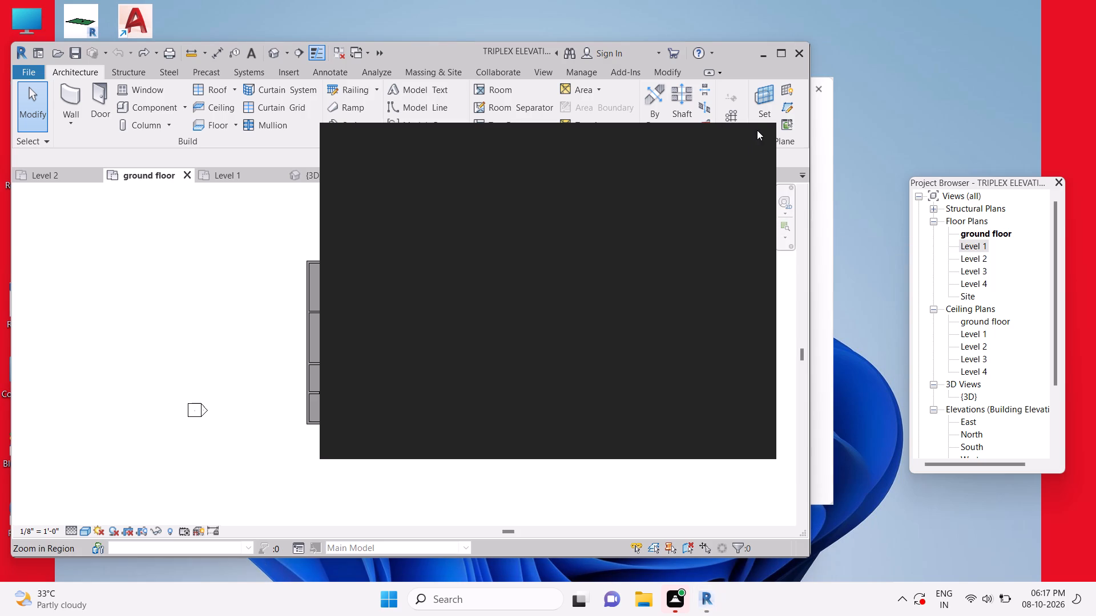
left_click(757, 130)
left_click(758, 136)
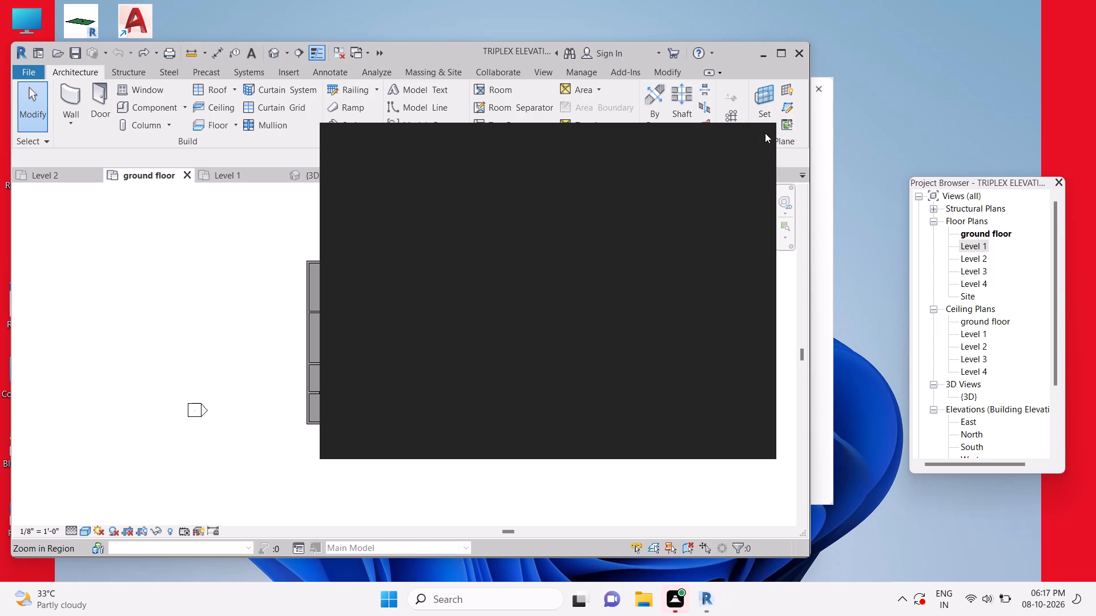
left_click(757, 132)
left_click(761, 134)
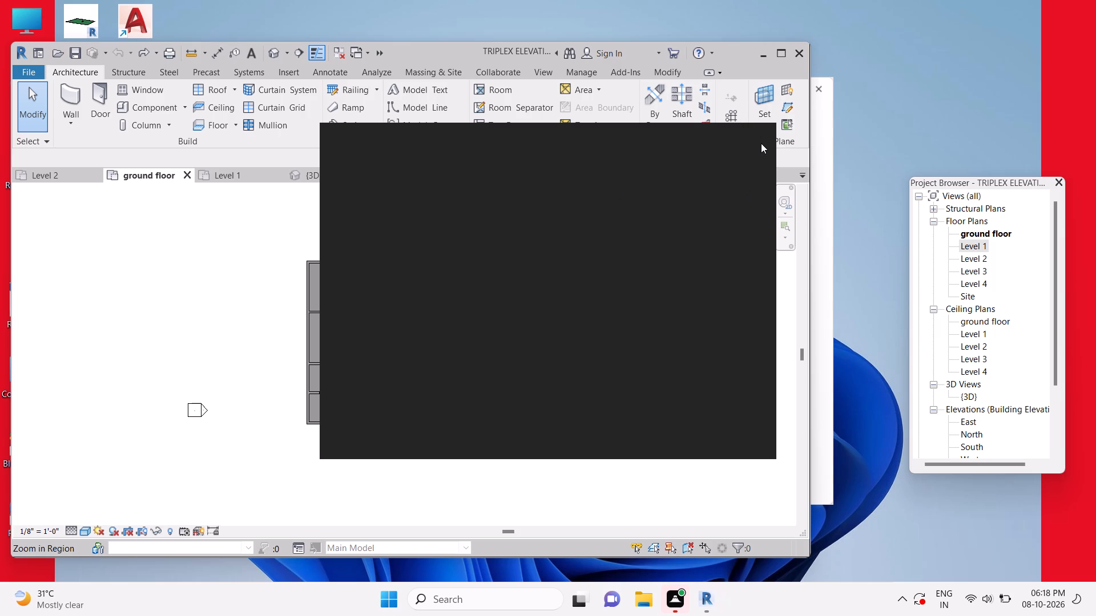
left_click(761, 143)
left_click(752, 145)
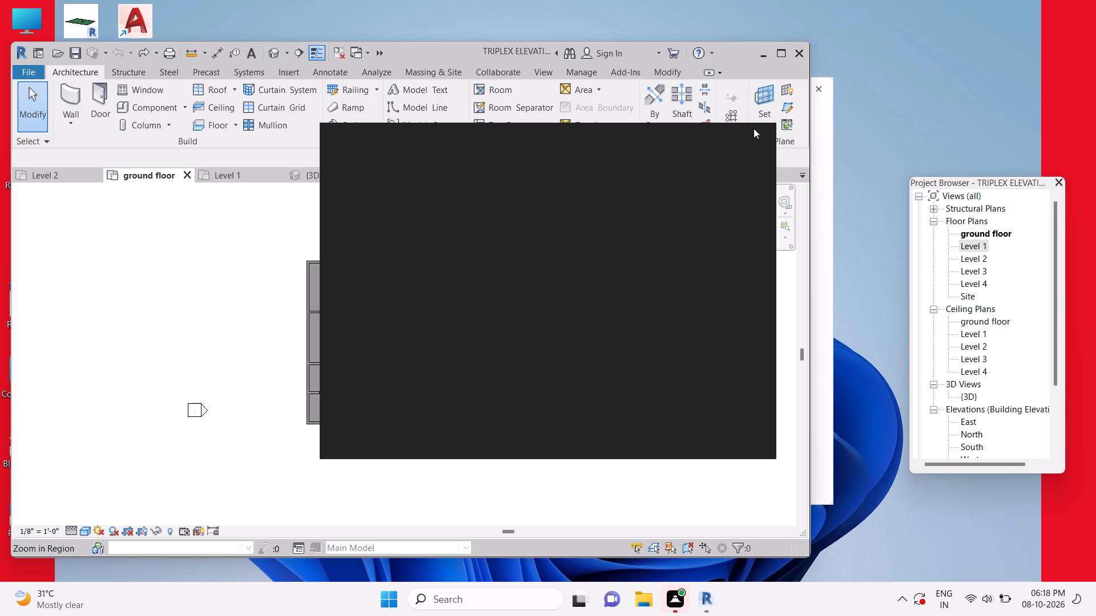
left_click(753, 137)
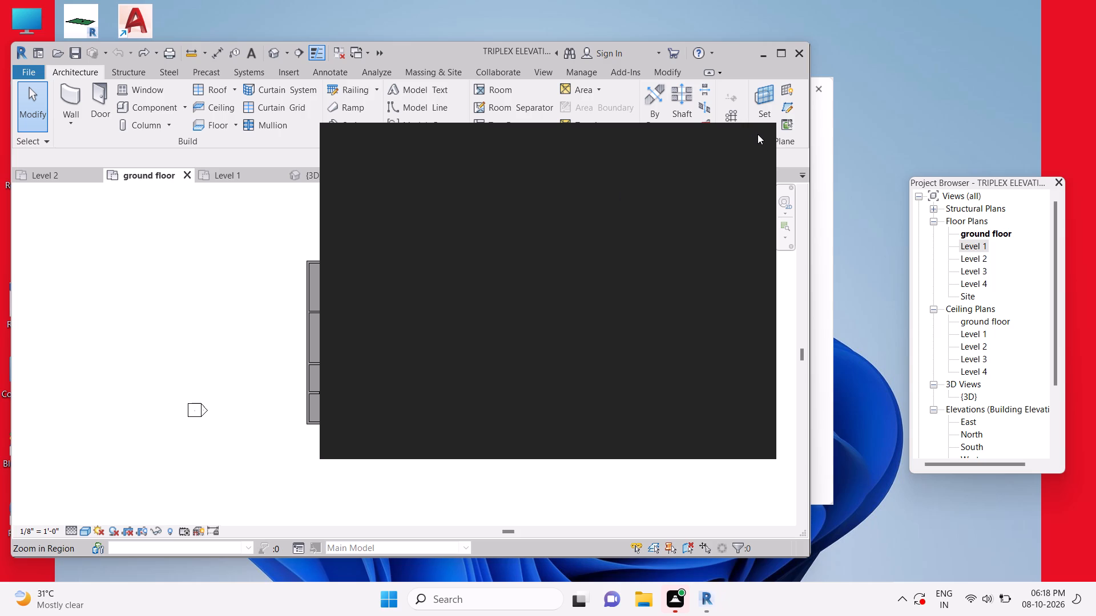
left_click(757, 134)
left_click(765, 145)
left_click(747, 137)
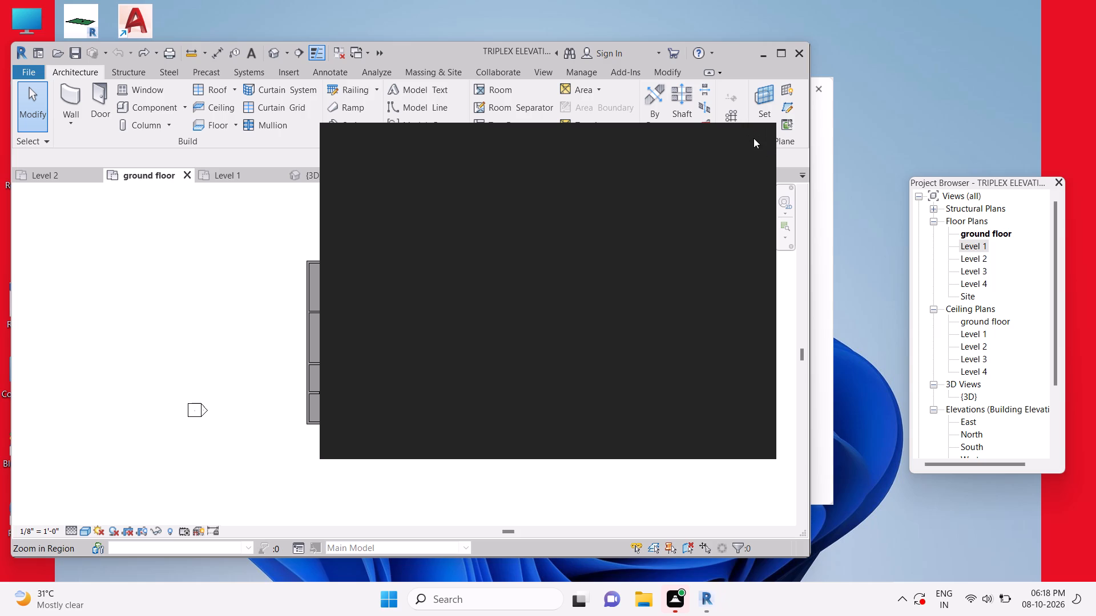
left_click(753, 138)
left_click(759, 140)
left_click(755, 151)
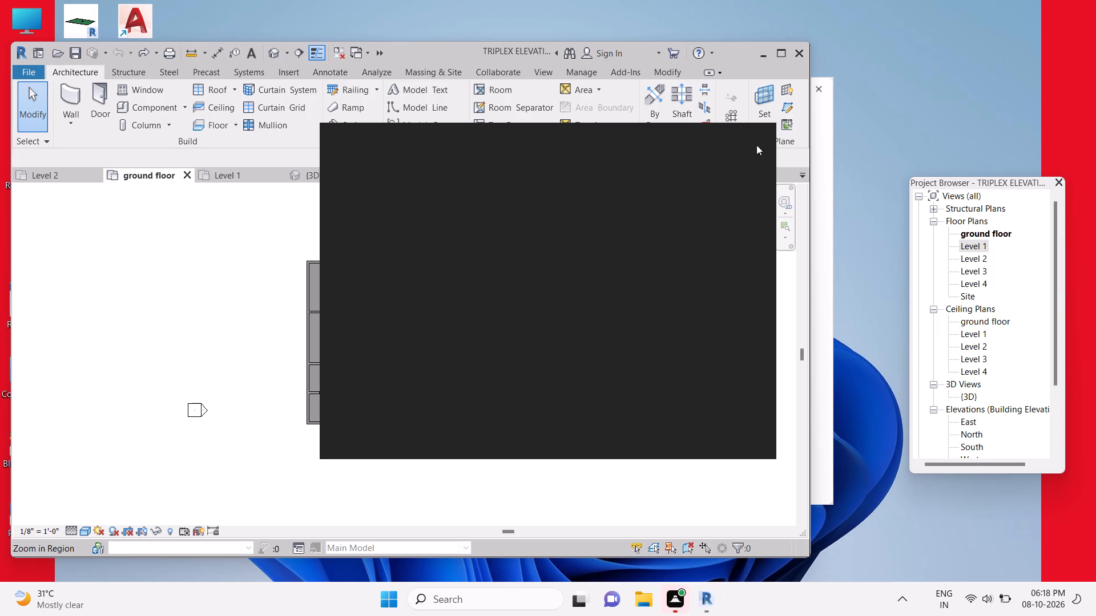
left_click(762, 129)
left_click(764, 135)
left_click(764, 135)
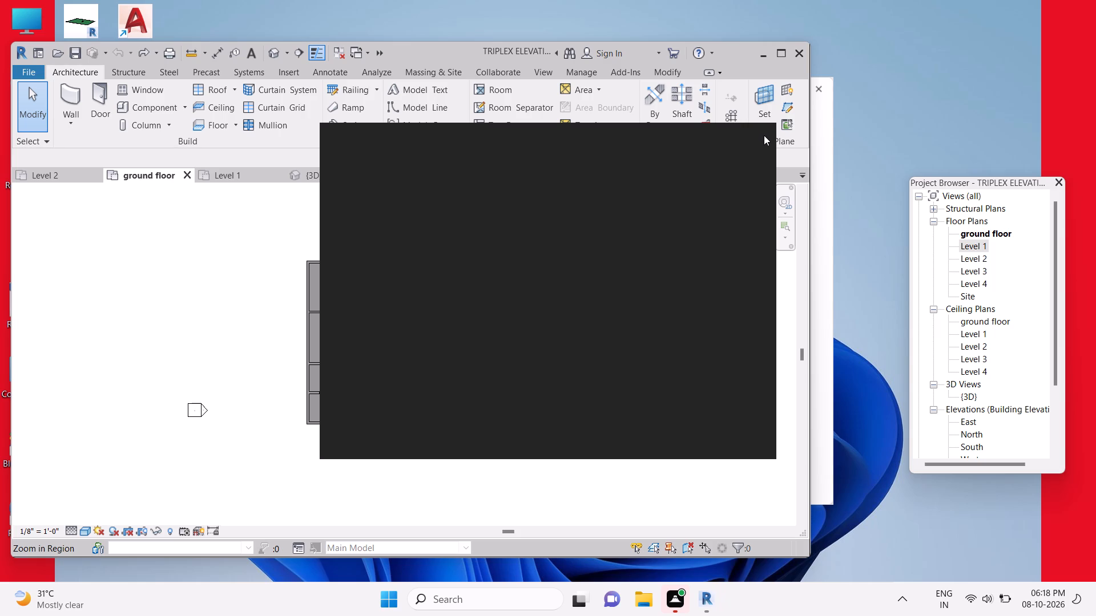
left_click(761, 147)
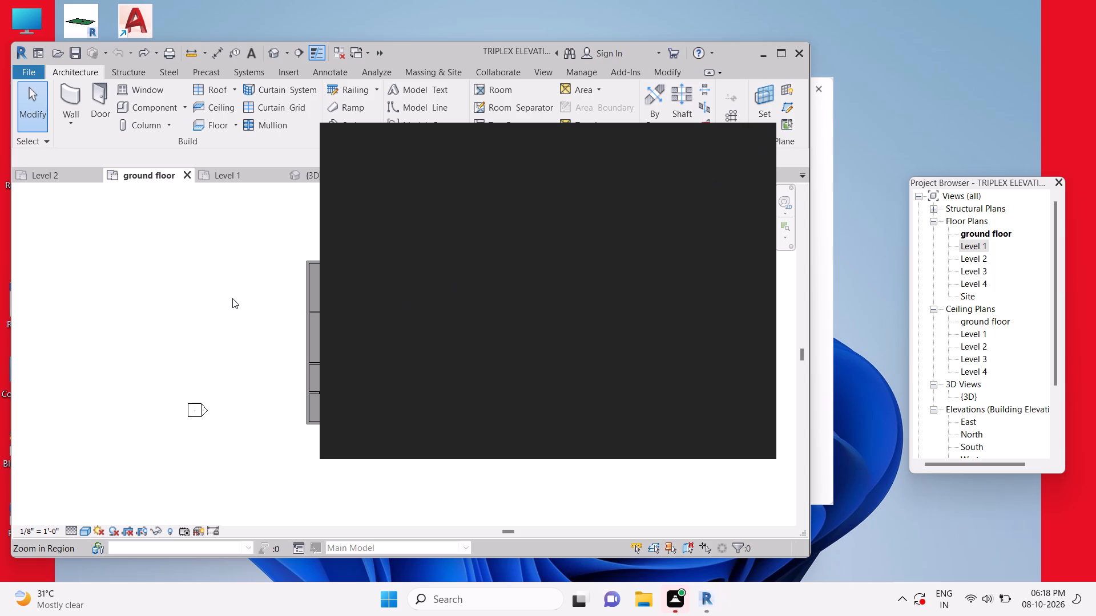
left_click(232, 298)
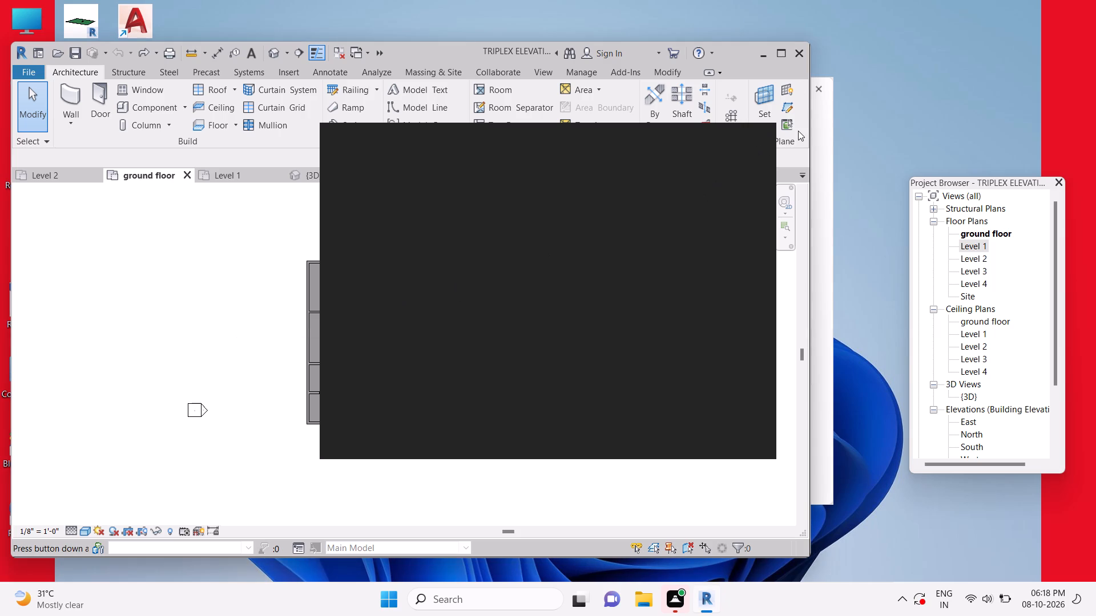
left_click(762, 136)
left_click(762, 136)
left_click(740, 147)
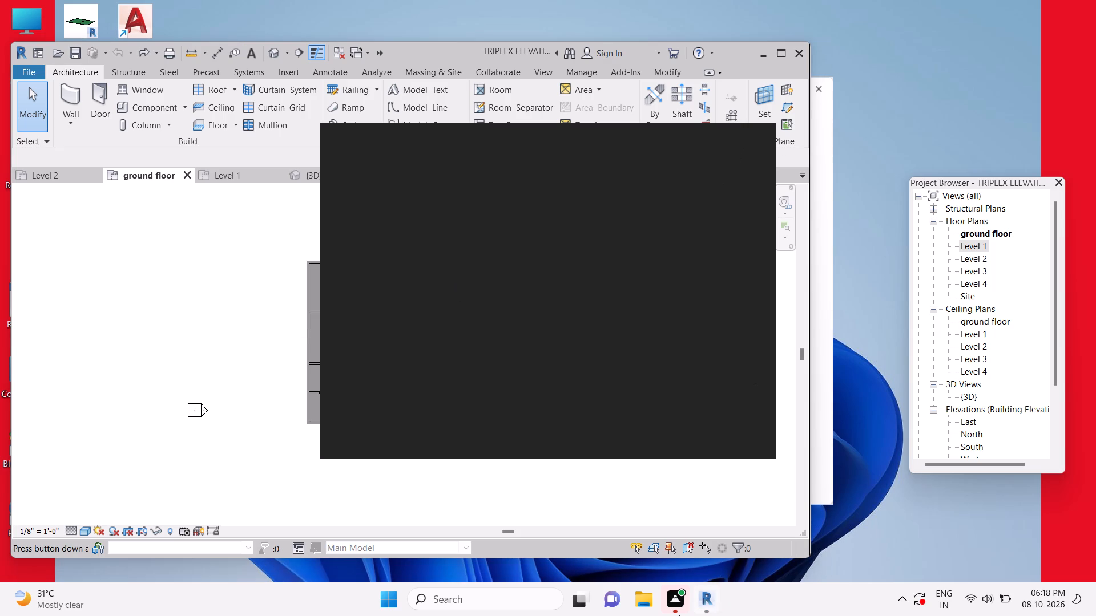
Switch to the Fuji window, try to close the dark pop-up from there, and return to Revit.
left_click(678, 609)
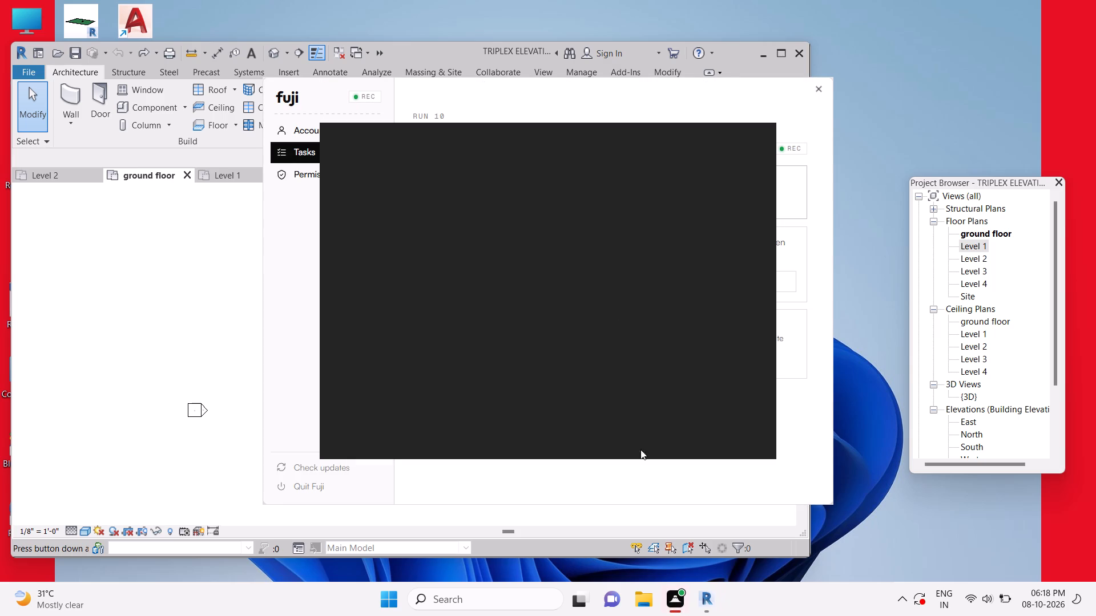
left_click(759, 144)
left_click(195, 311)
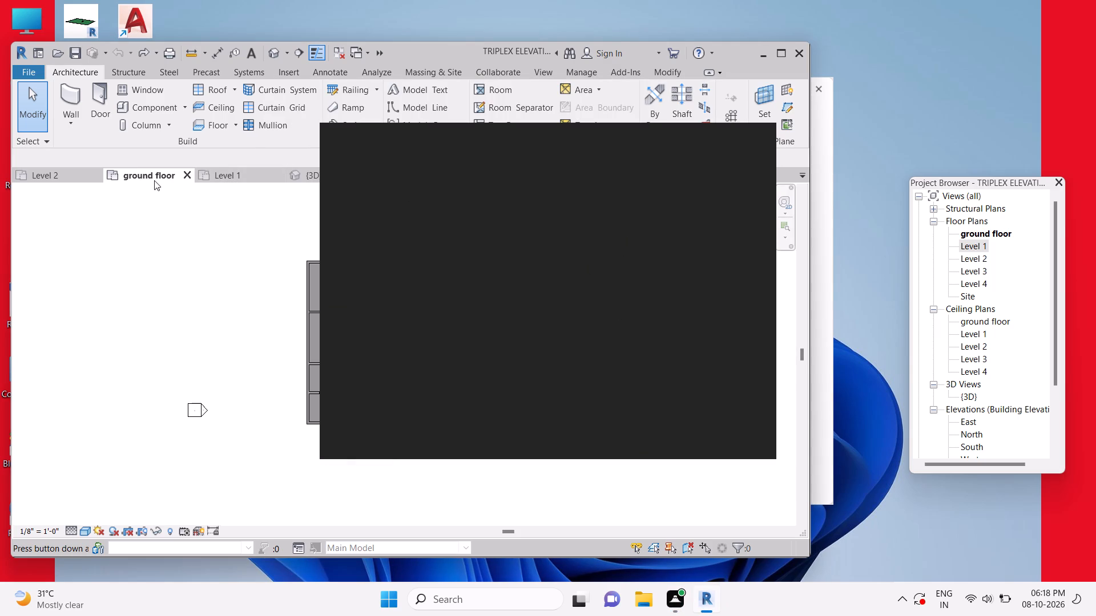
Switch to the Level 1 floor plan.
left_click(243, 175)
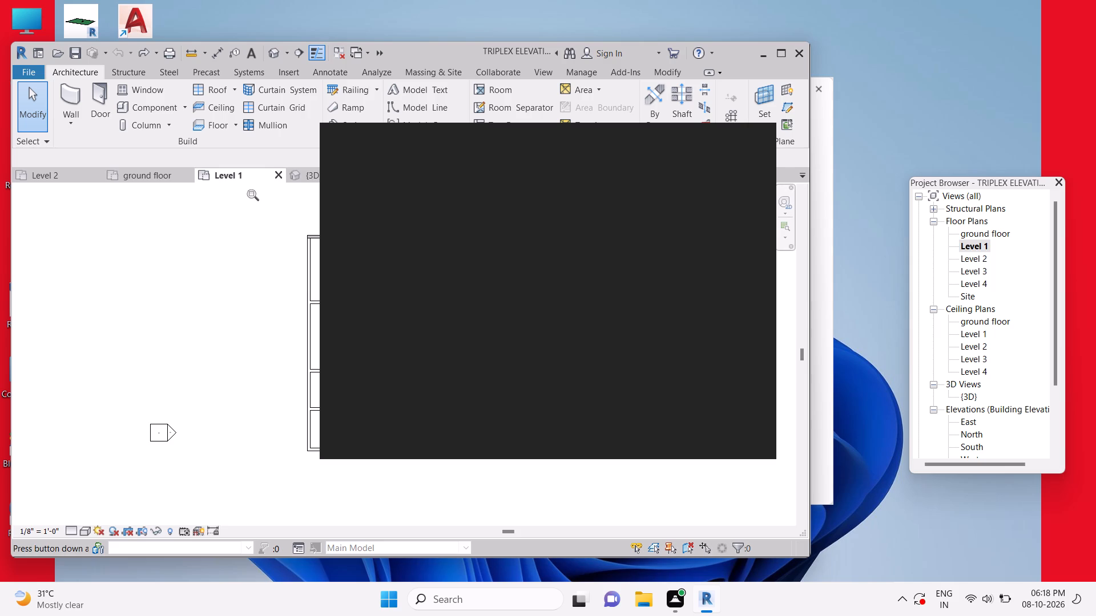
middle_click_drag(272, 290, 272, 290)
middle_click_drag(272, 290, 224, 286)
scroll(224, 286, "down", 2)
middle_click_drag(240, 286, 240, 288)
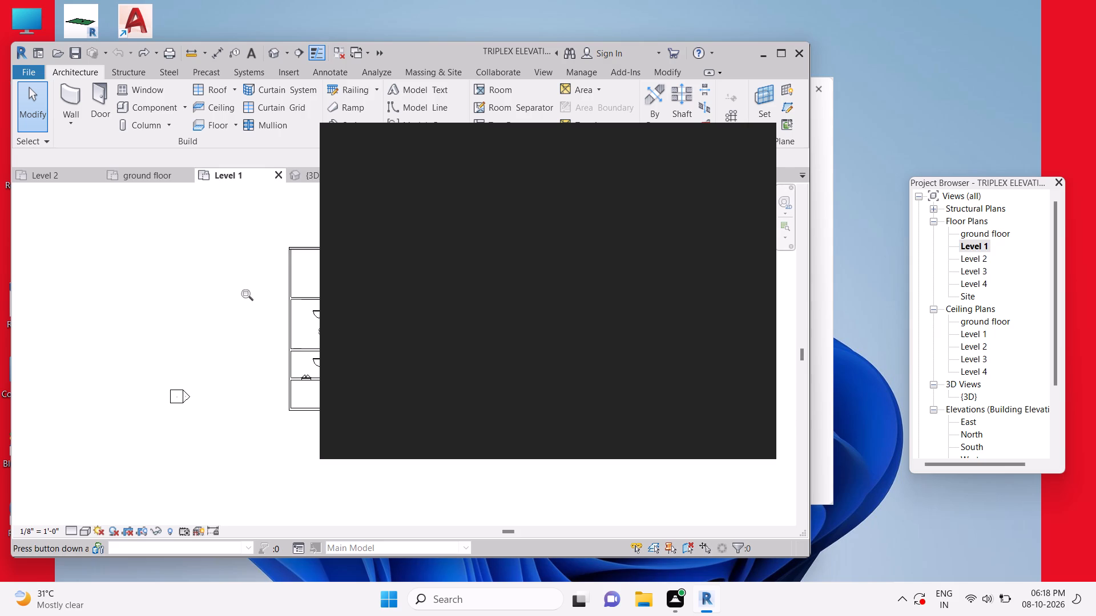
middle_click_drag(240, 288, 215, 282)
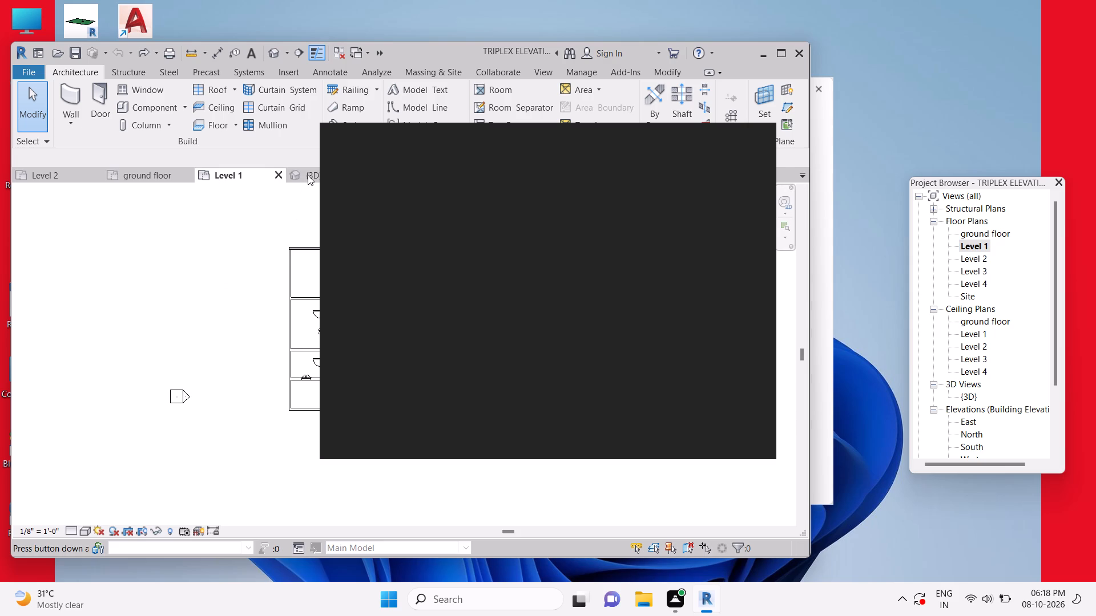
Switch to the 3D view of the building.
left_click(308, 175)
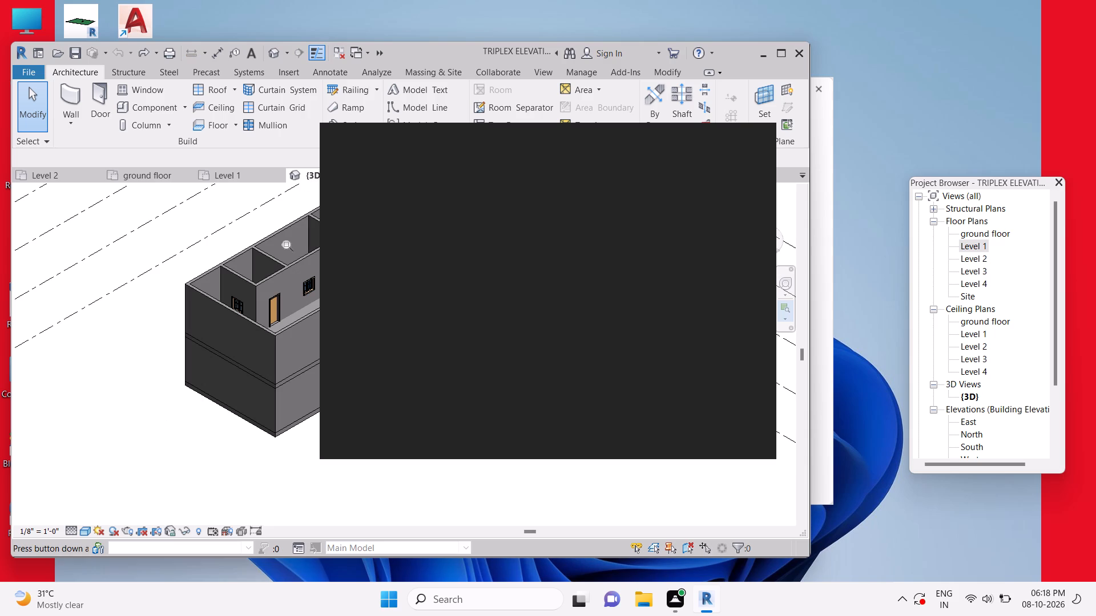
middle_click_drag(267, 290, 234, 320)
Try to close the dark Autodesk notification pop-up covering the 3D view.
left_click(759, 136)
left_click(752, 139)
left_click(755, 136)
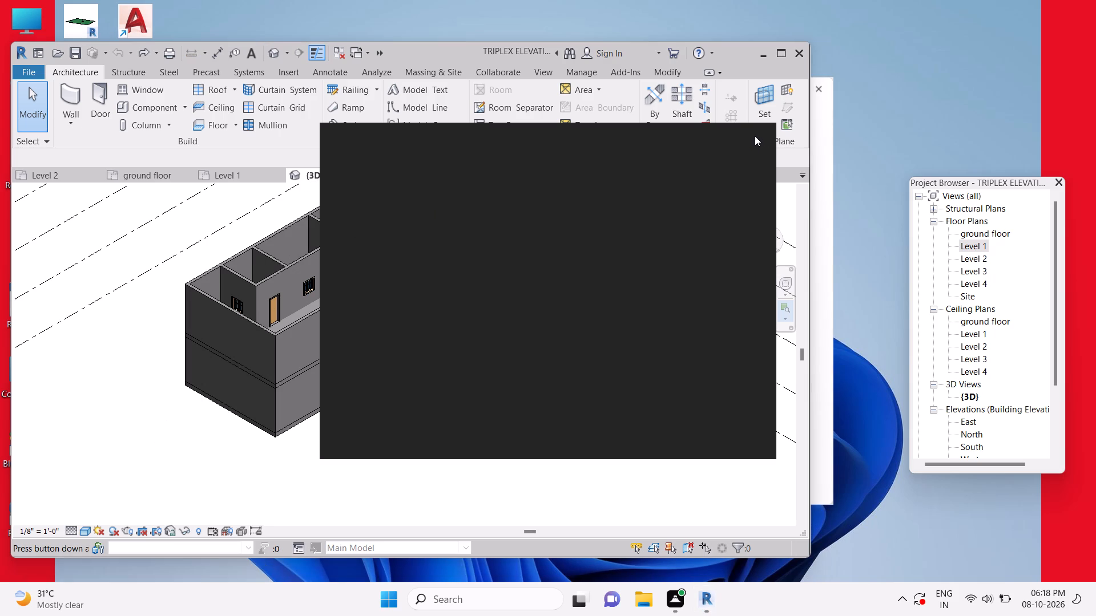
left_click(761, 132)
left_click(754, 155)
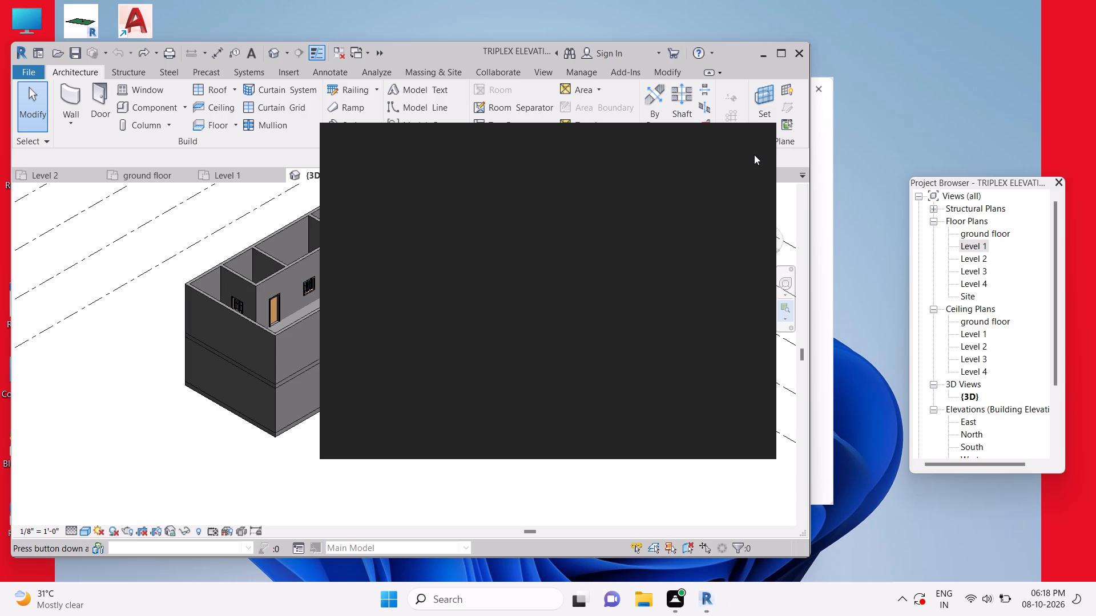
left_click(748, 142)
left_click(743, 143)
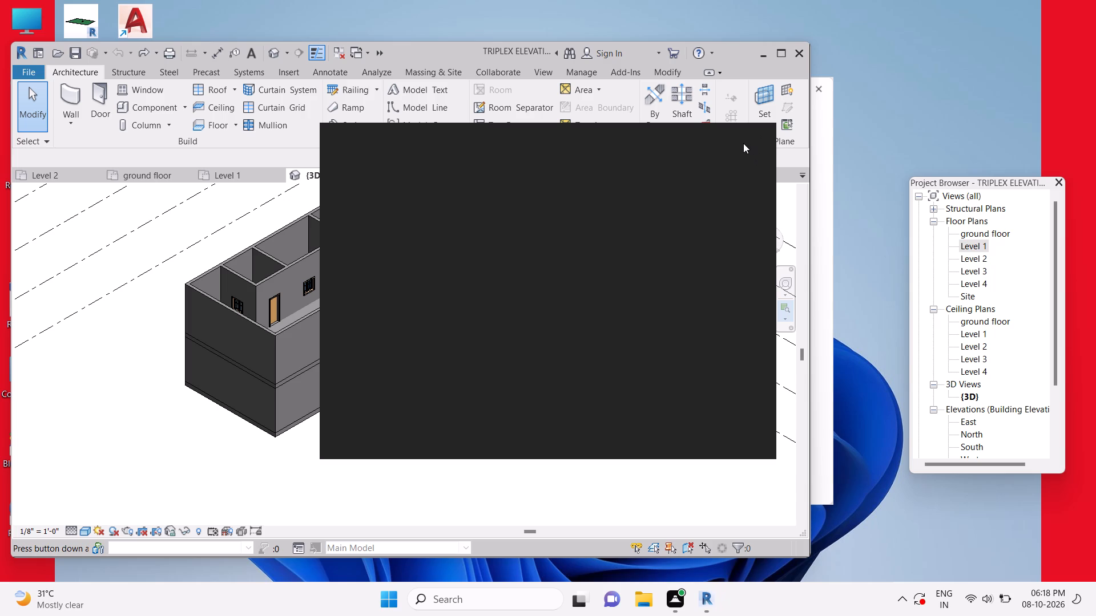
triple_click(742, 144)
Close the Revit window behind the dark pop-up.
left_click(791, 56)
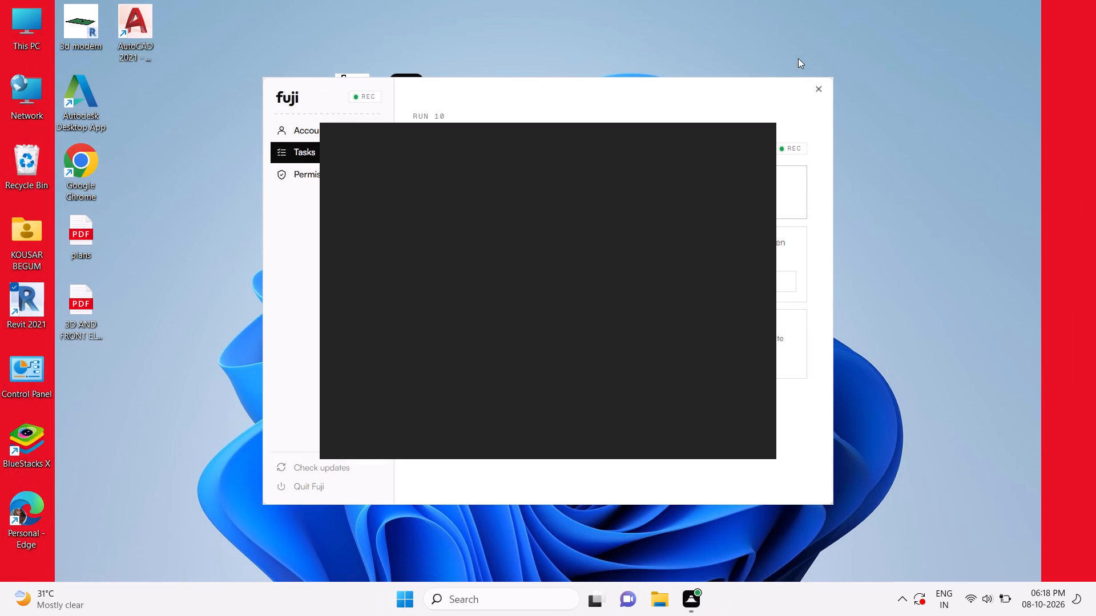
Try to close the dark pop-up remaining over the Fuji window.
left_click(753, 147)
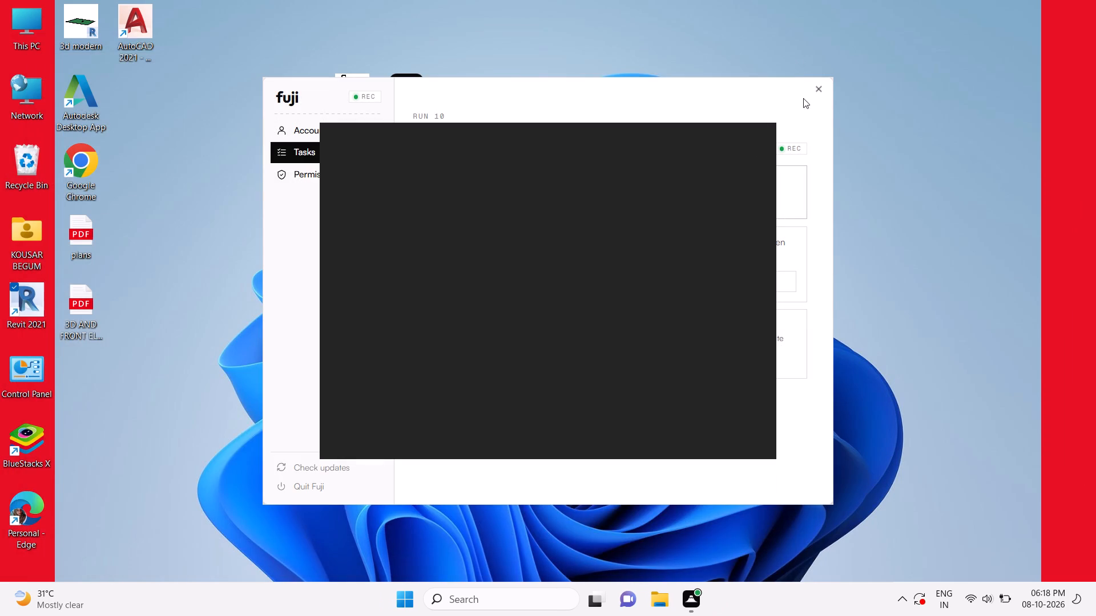
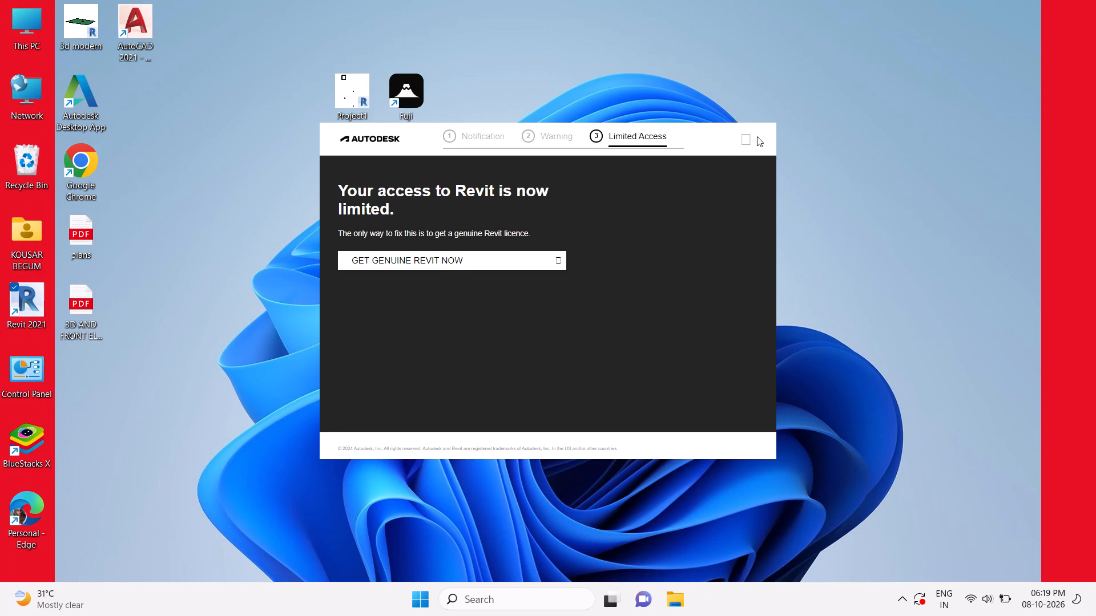
Close the Autodesk limited-access pop-up covering the desktop.
left_click(747, 144)
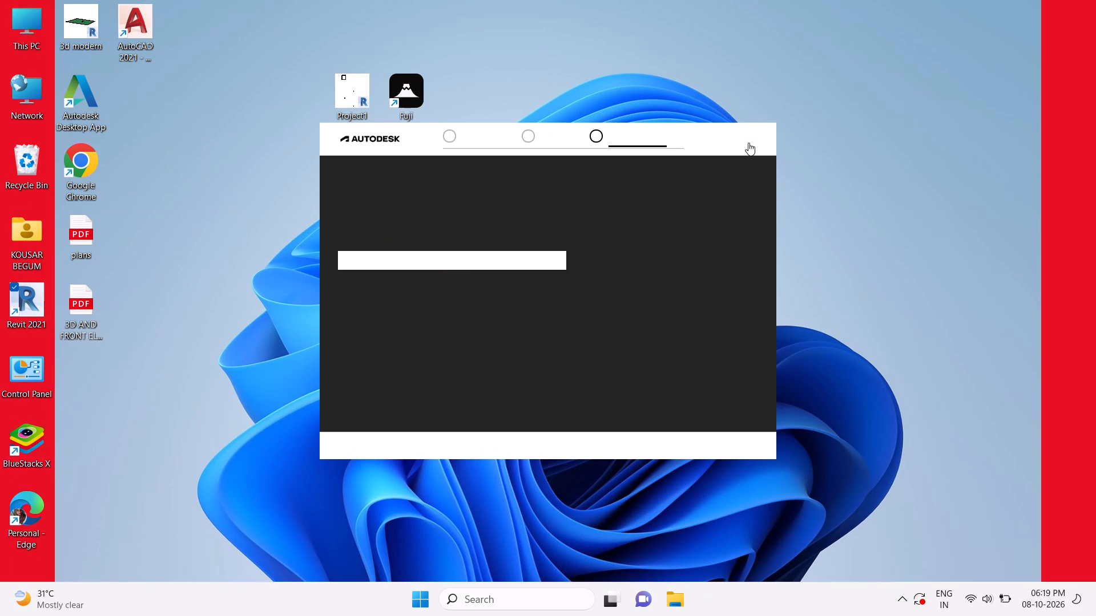
left_click(748, 143)
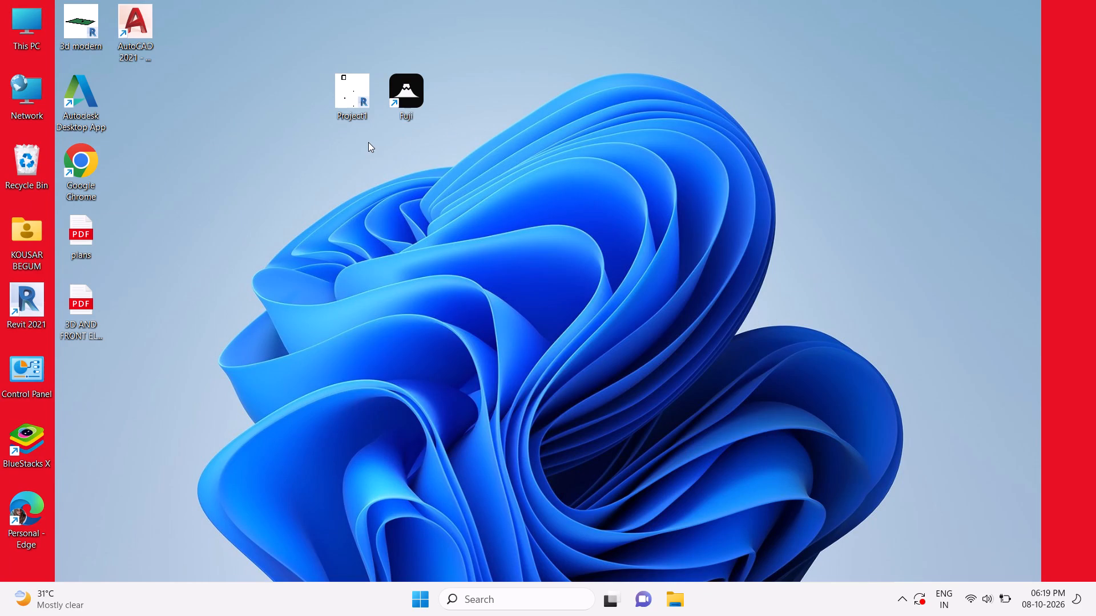
Open the Project1 Revit file from the desktop.
double_click(357, 88)
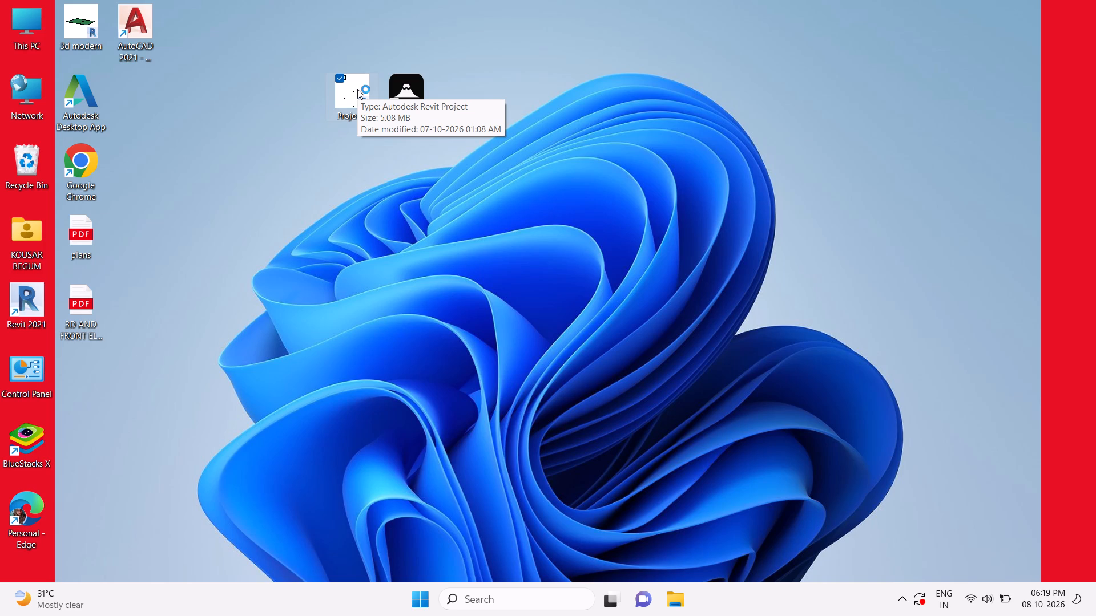
Launch Fuji from its desktop shortcut.
left_click_drag(409, 86, 416, 88)
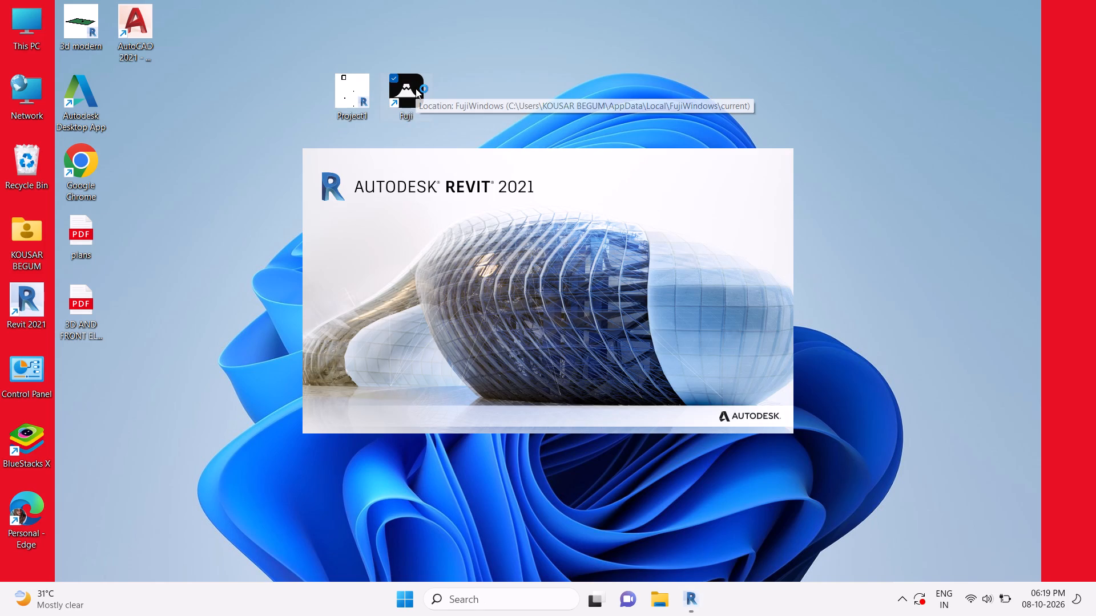
double_click(416, 88)
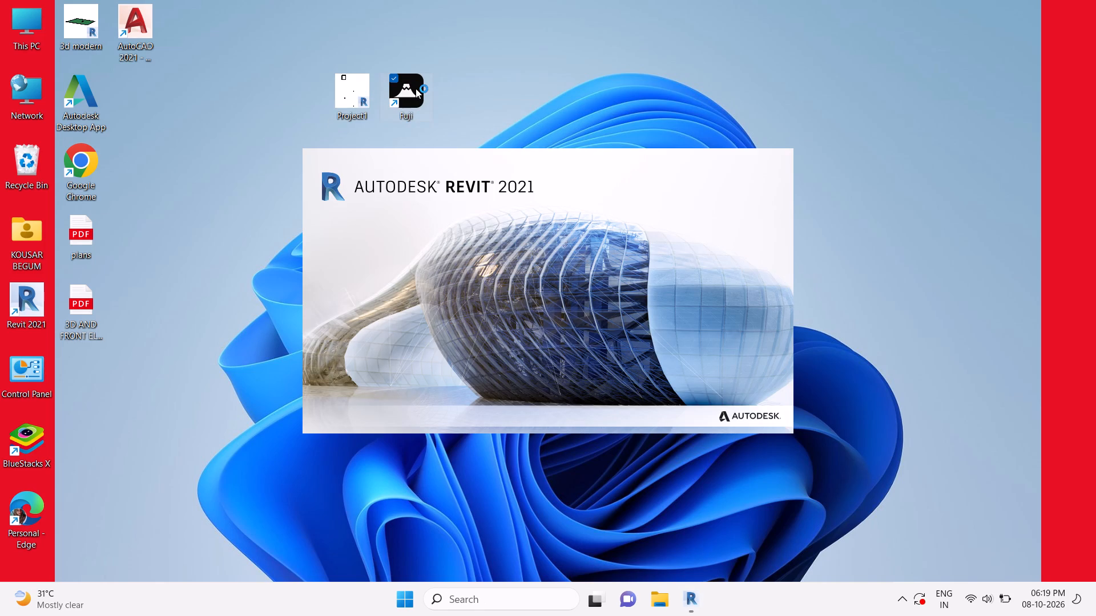
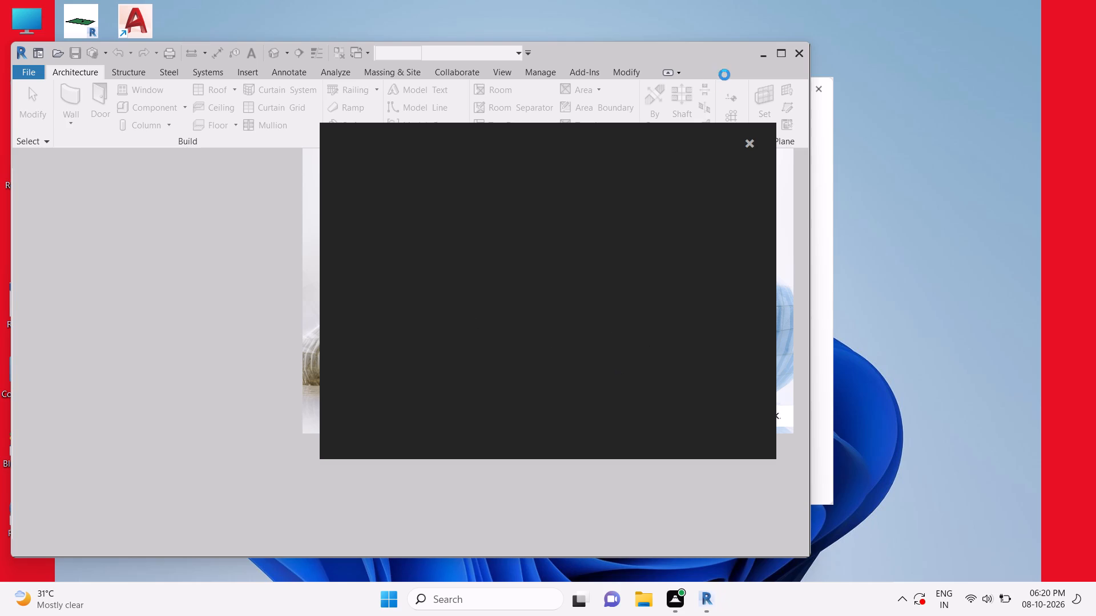
Close the blank Autodesk notification card covering the Revit window while it loads.
left_click(751, 147)
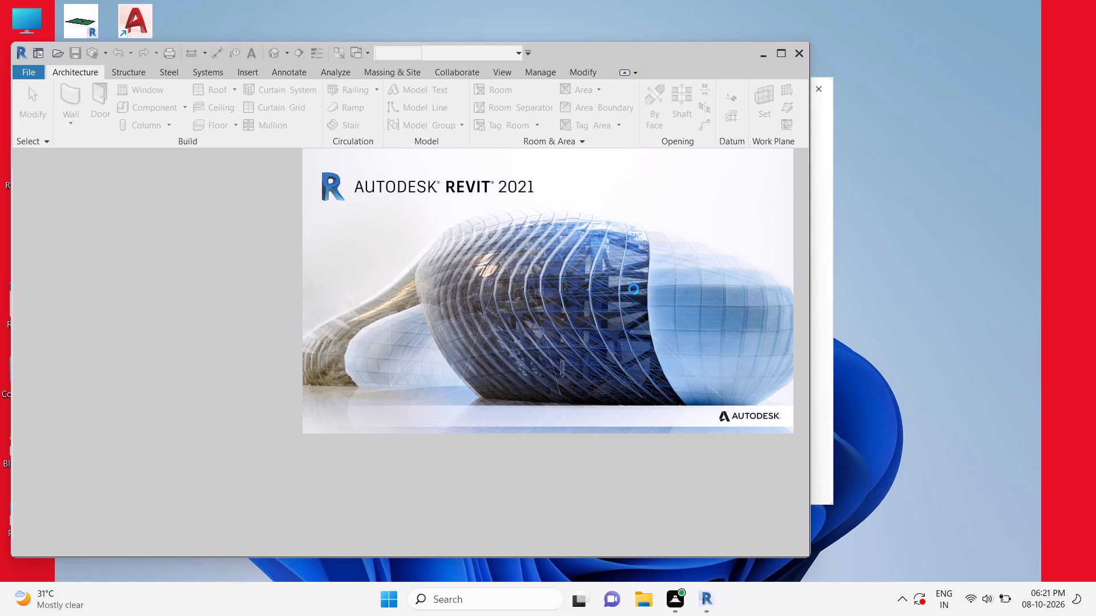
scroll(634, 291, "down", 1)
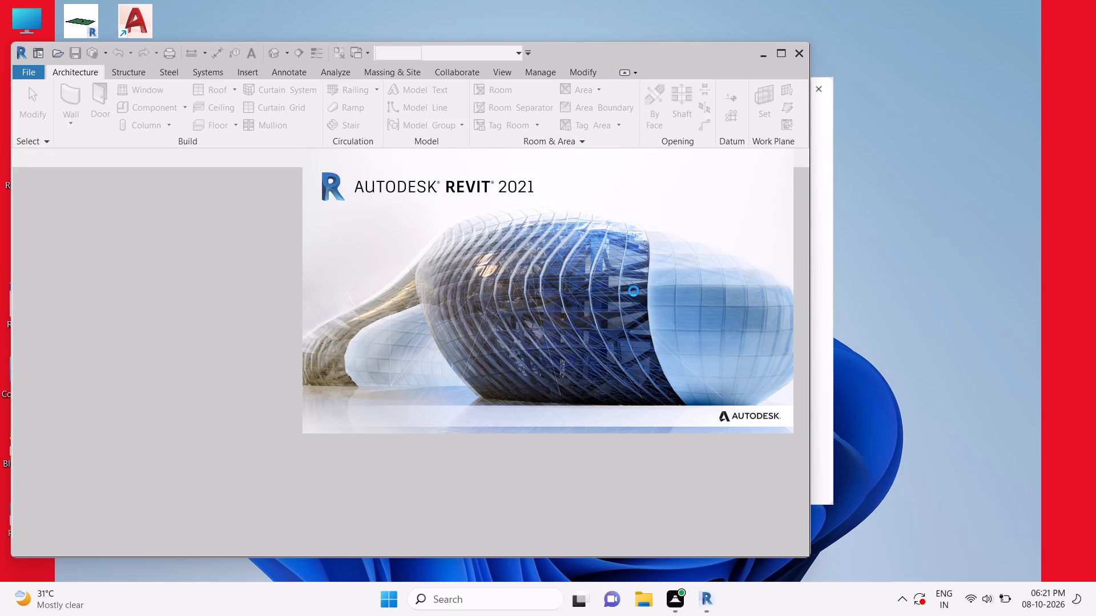
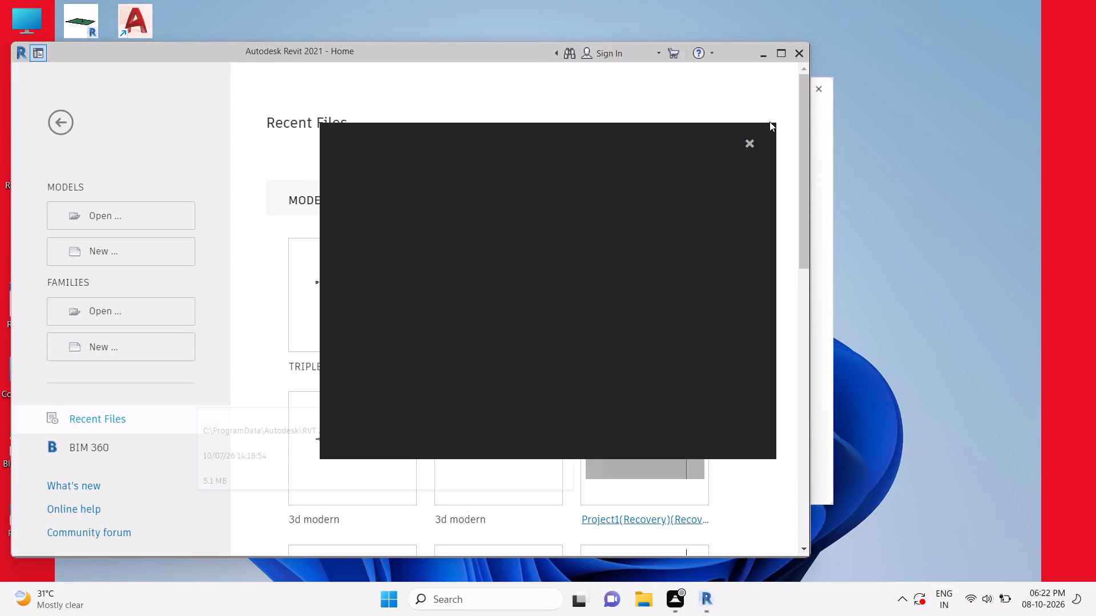
Close the blank Autodesk notification card covering the recent files.
left_click(753, 147)
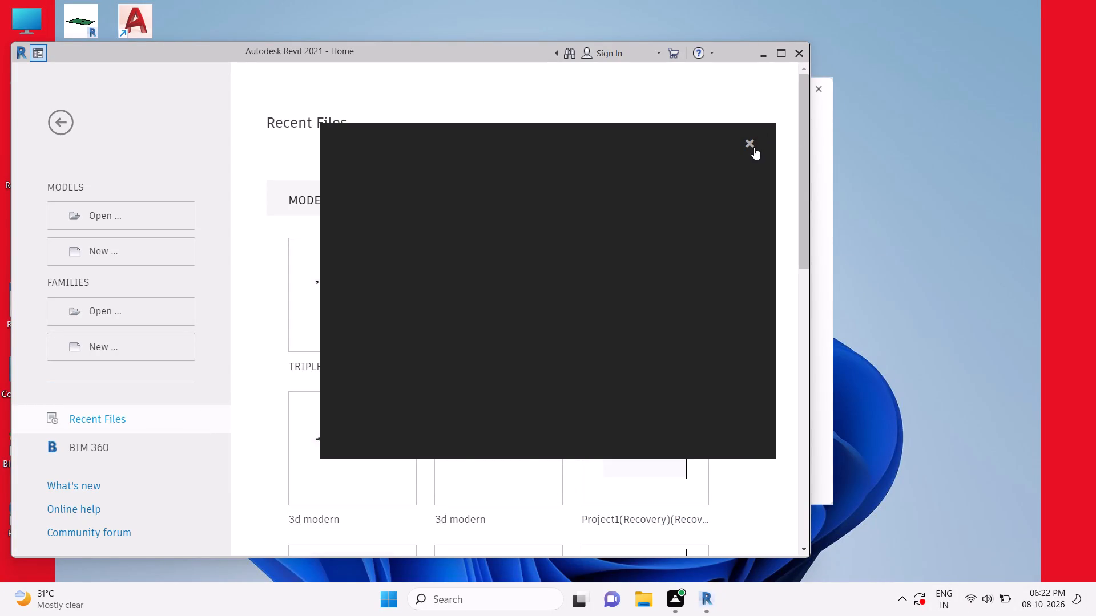
Open the first TRIPLEX model from the recent files and show its whole Level 1 plan.
double_click(337, 287)
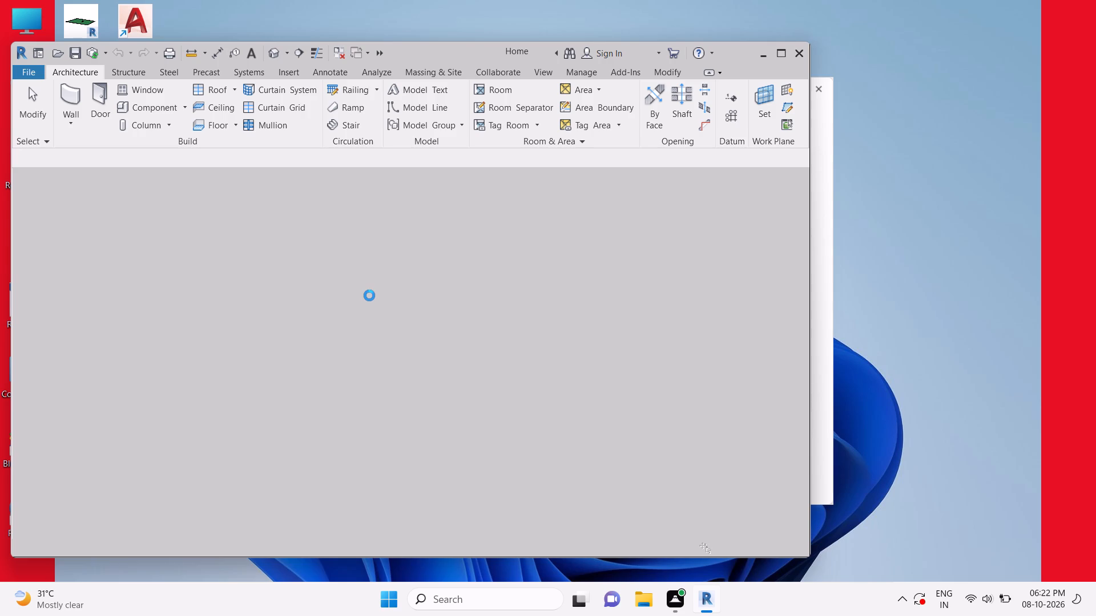
scroll(369, 295, "down", 1)
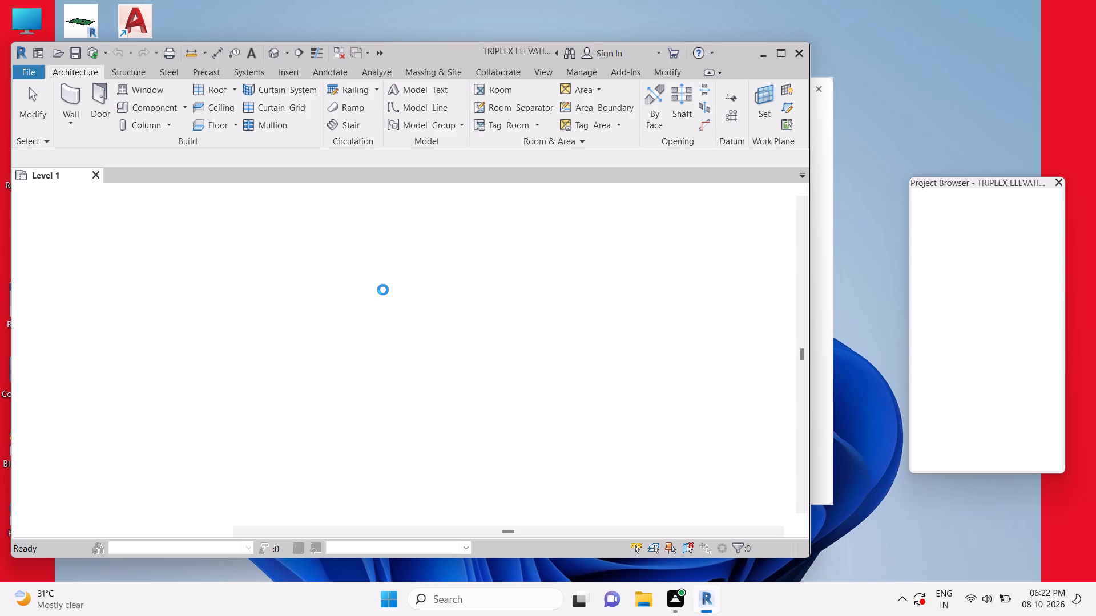
scroll(383, 290, "down", 3)
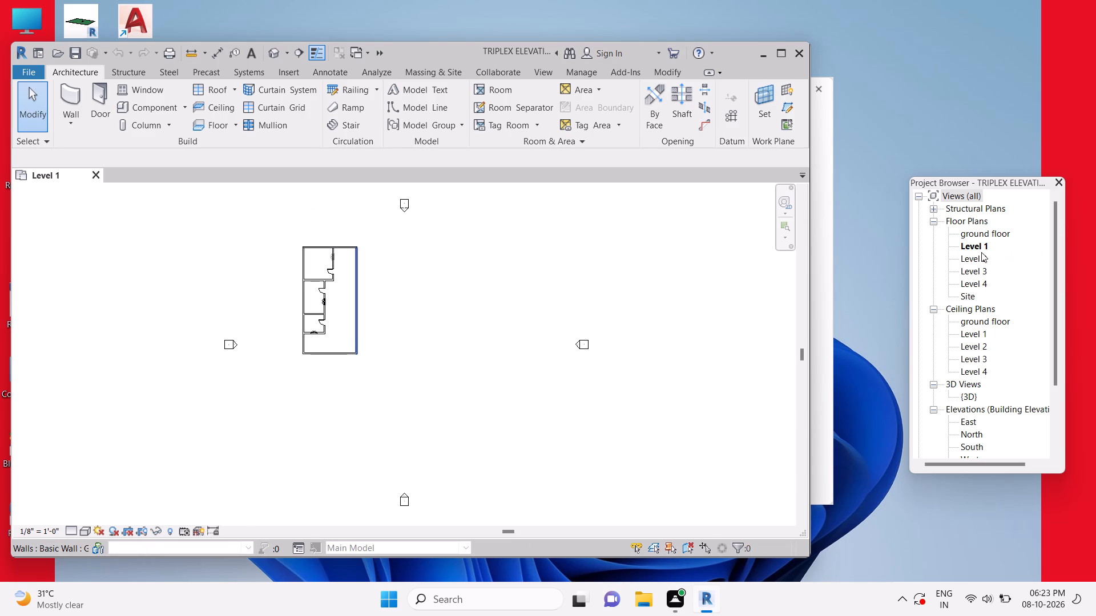
Try to move the floating Project Browser over the drawing area, and make it slightly taller.
left_click_drag(1022, 251, 798, 249)
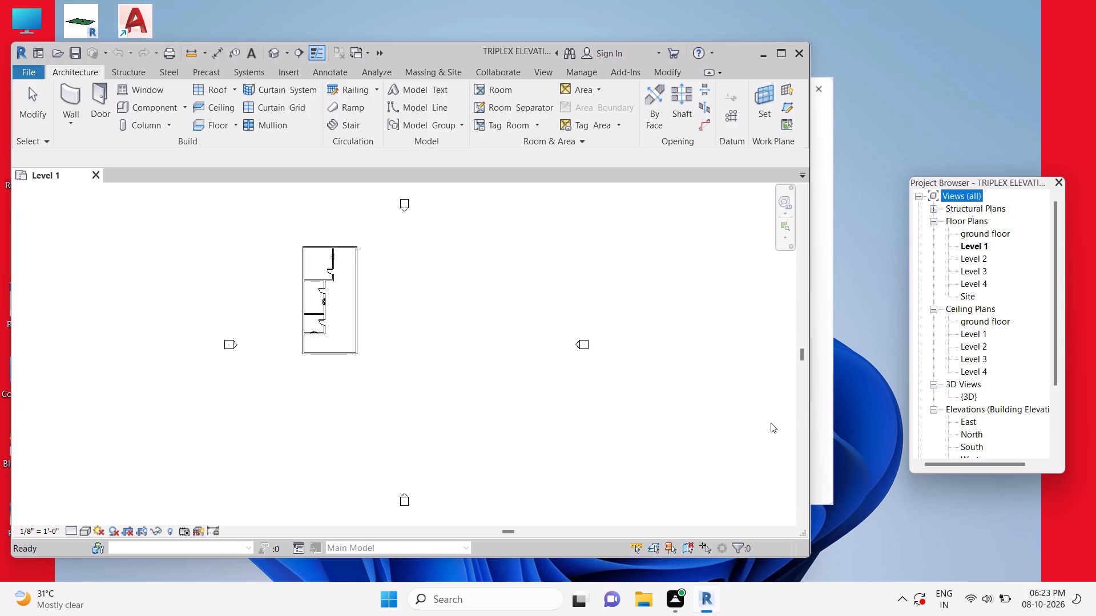
left_click_drag(1029, 247, 937, 238)
left_click_drag(987, 179, 877, 219)
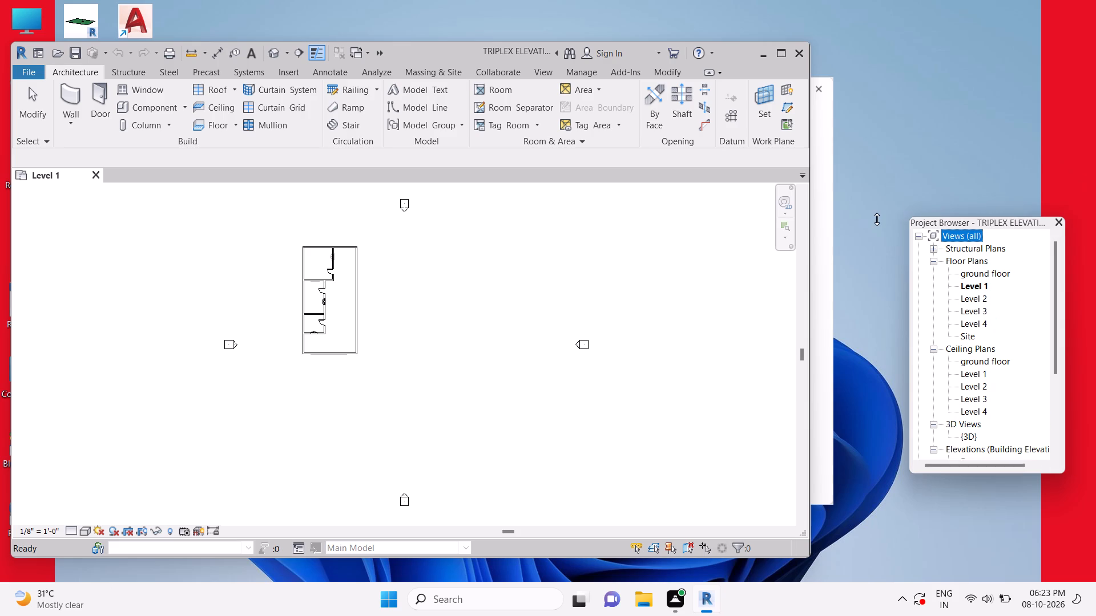
left_click_drag(877, 219, 913, 166)
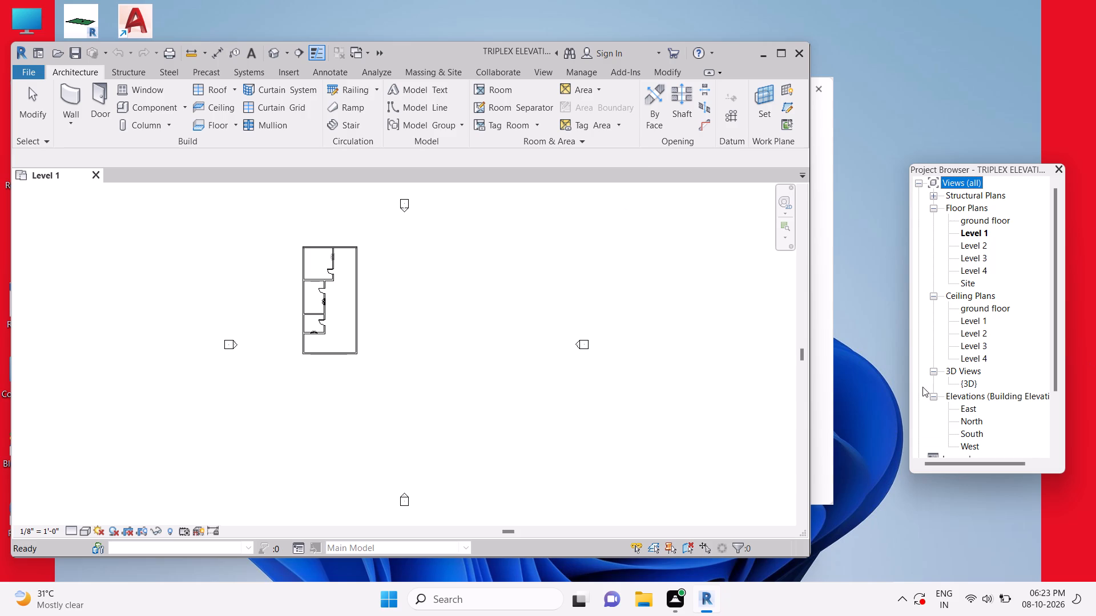
left_click_drag(914, 334, 784, 345)
left_click_drag(784, 345, 759, 345)
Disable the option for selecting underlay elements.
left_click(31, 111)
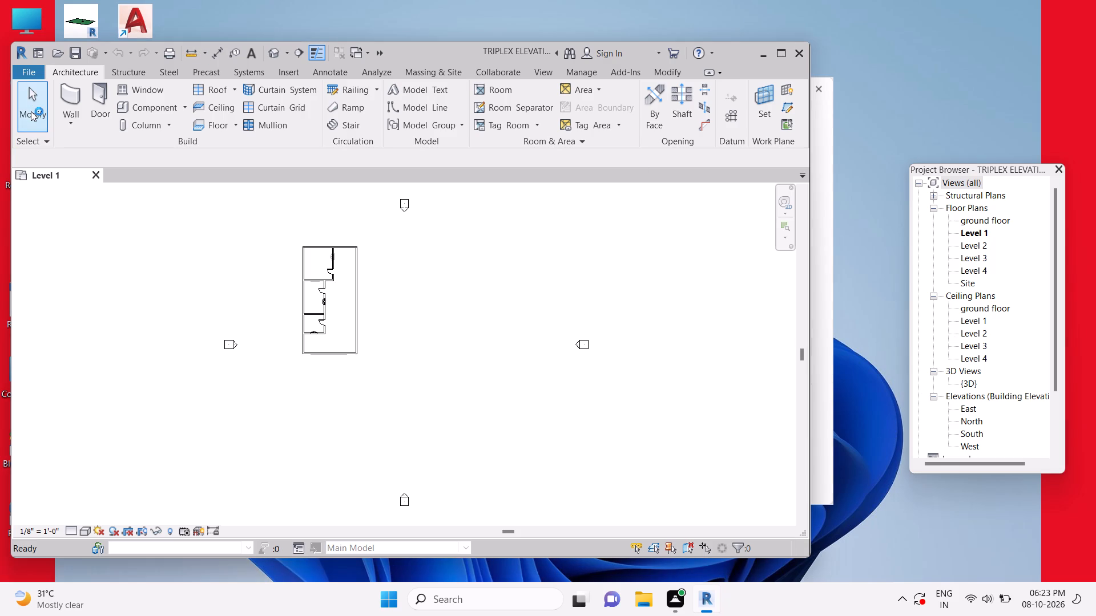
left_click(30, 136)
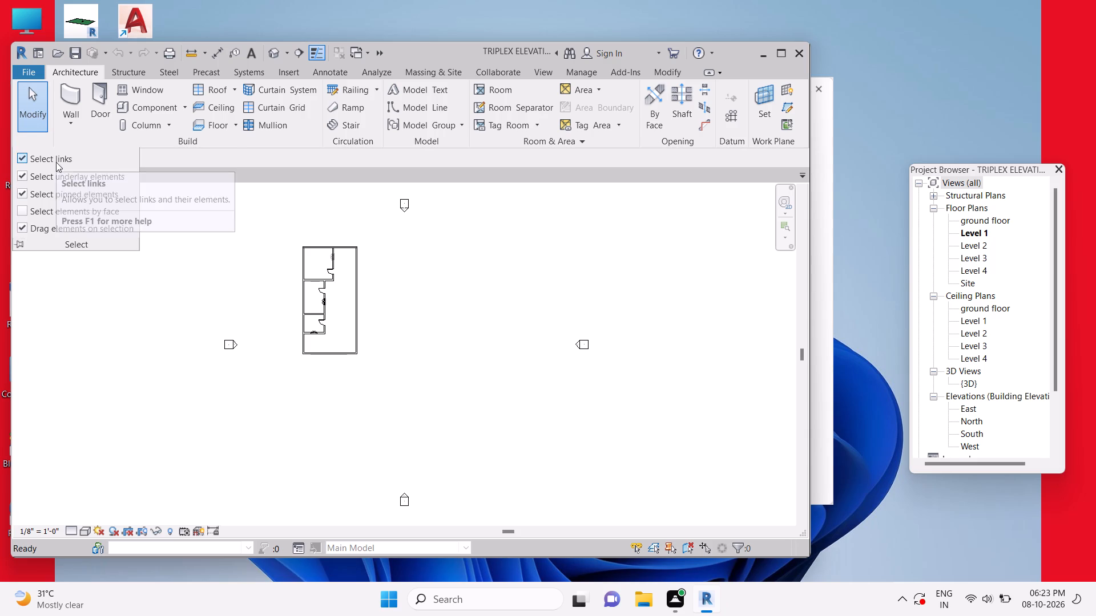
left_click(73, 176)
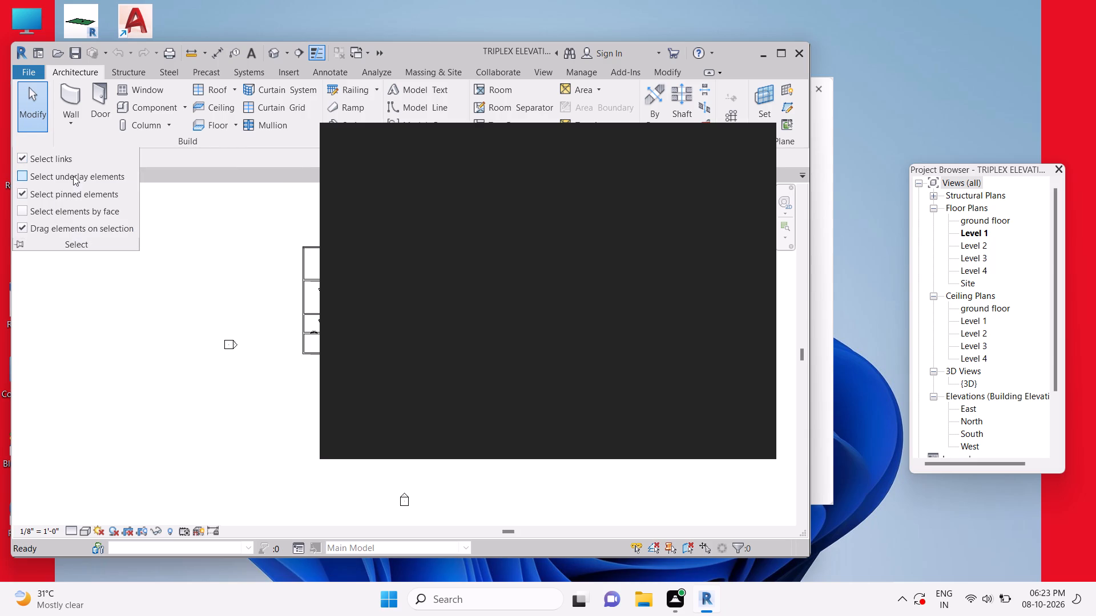
Close the blank Autodesk notification card covering the Level 1 plan.
left_click(762, 143)
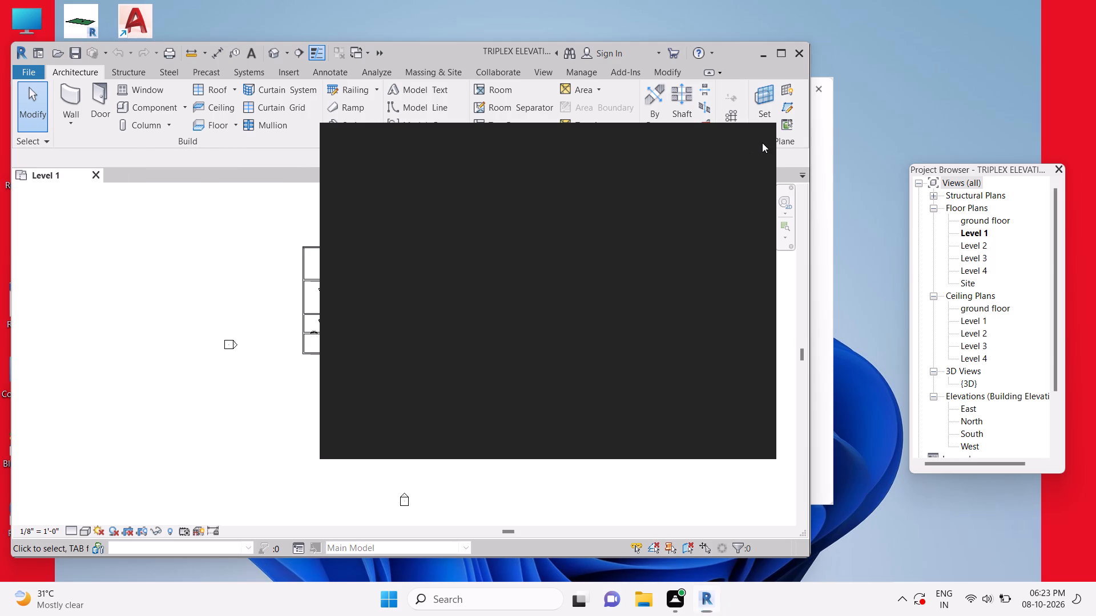
left_click(760, 141)
left_click(760, 138)
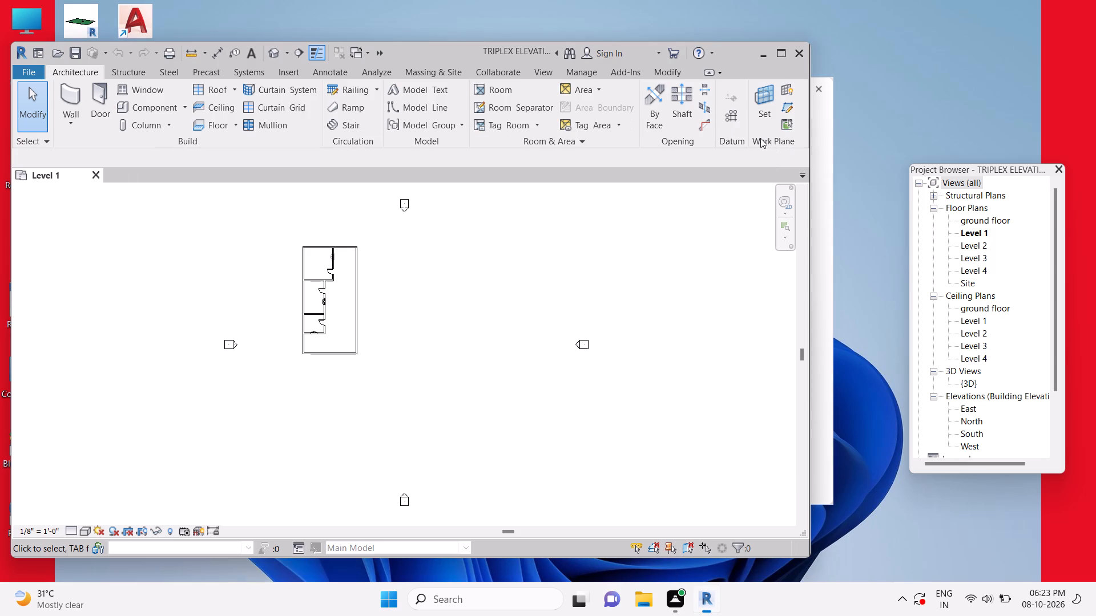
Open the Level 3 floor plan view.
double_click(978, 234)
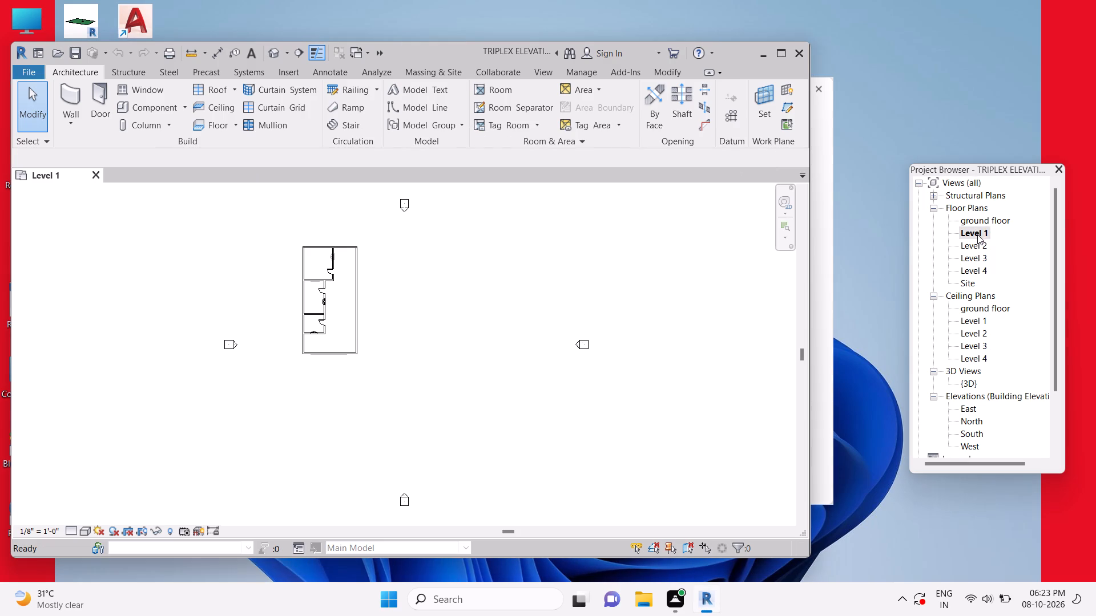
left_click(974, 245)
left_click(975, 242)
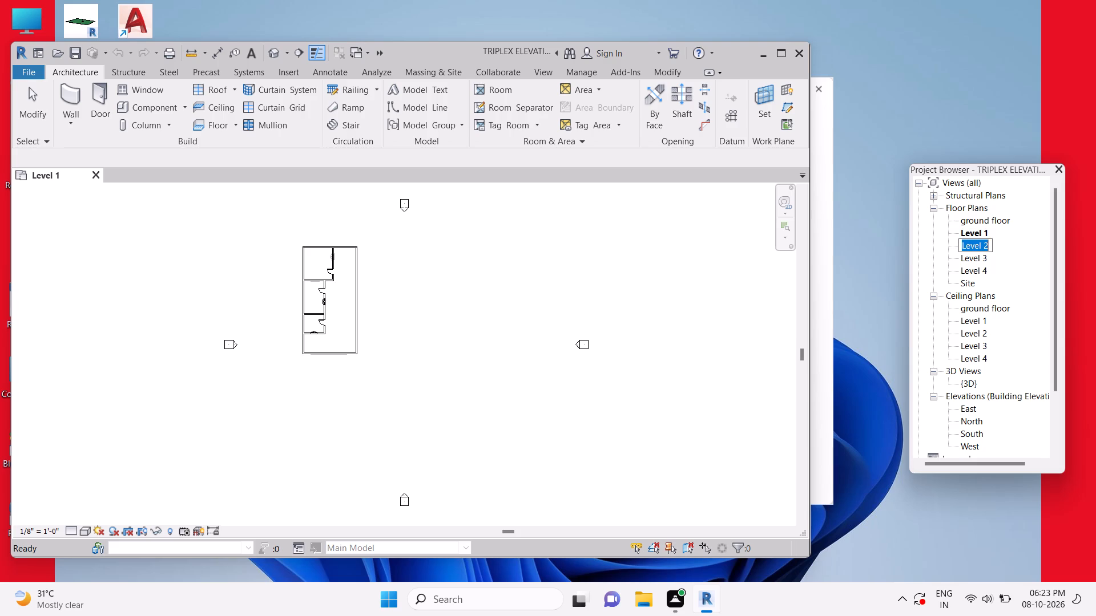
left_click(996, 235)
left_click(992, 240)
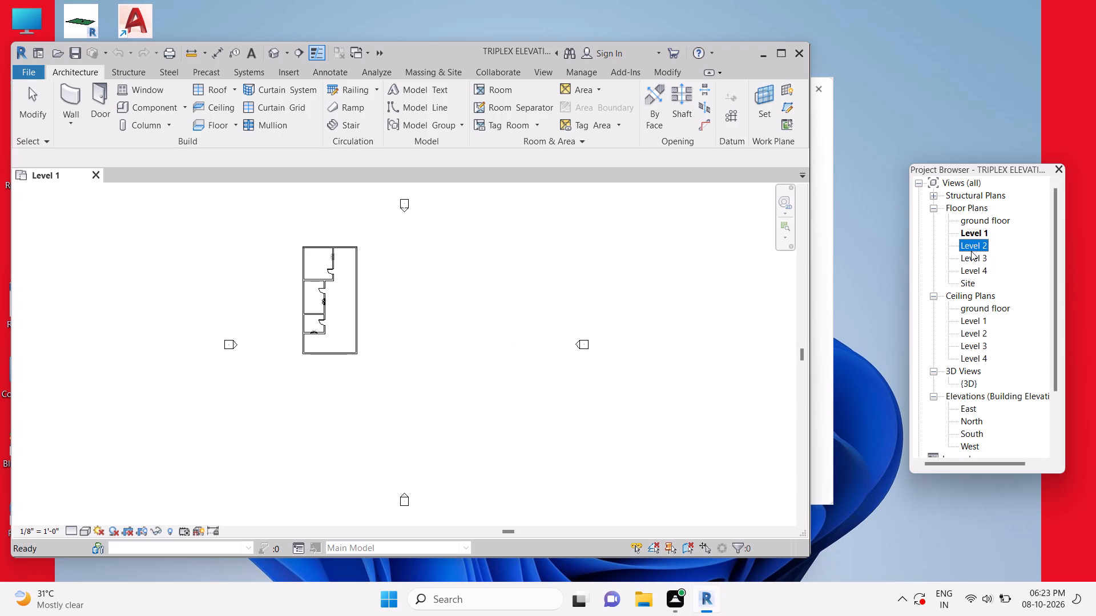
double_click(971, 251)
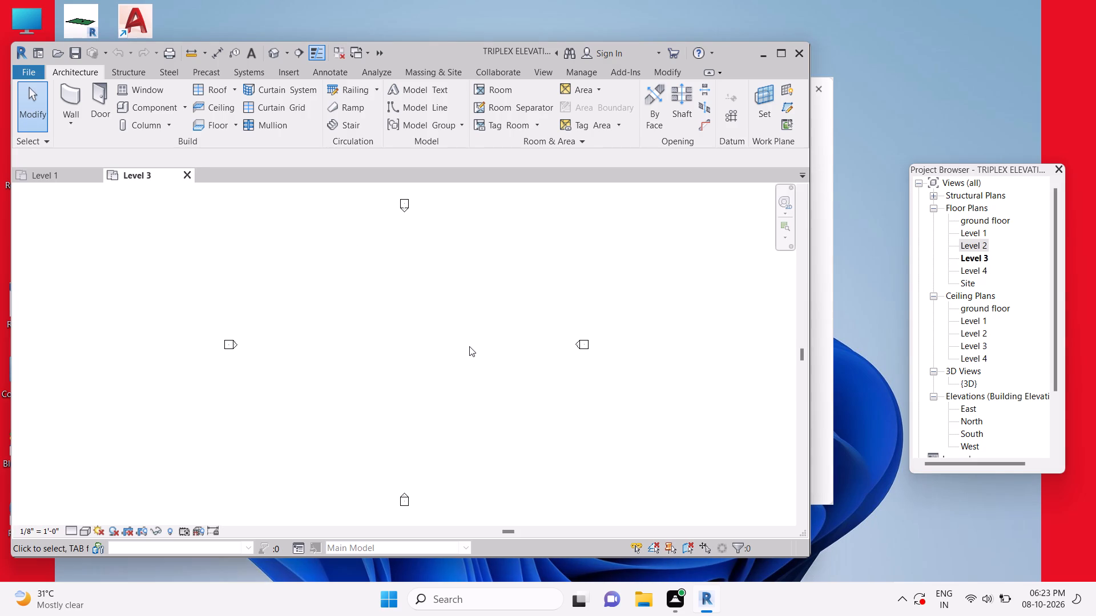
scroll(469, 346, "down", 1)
Open the Level 2 floor plan and close the Level 3 view.
double_click(974, 244)
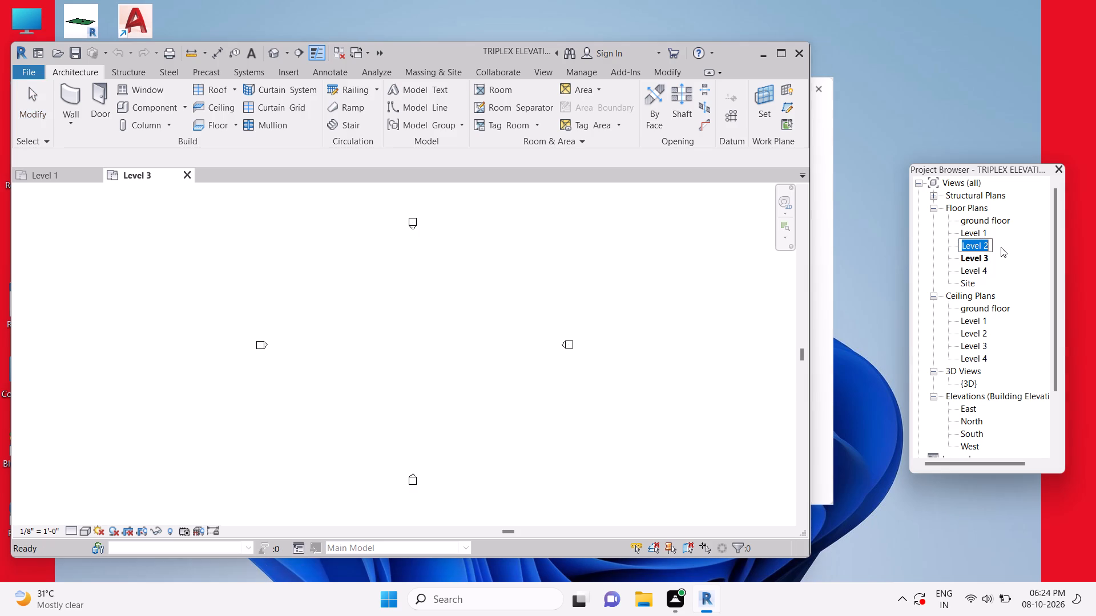
double_click(1001, 246)
double_click(984, 244)
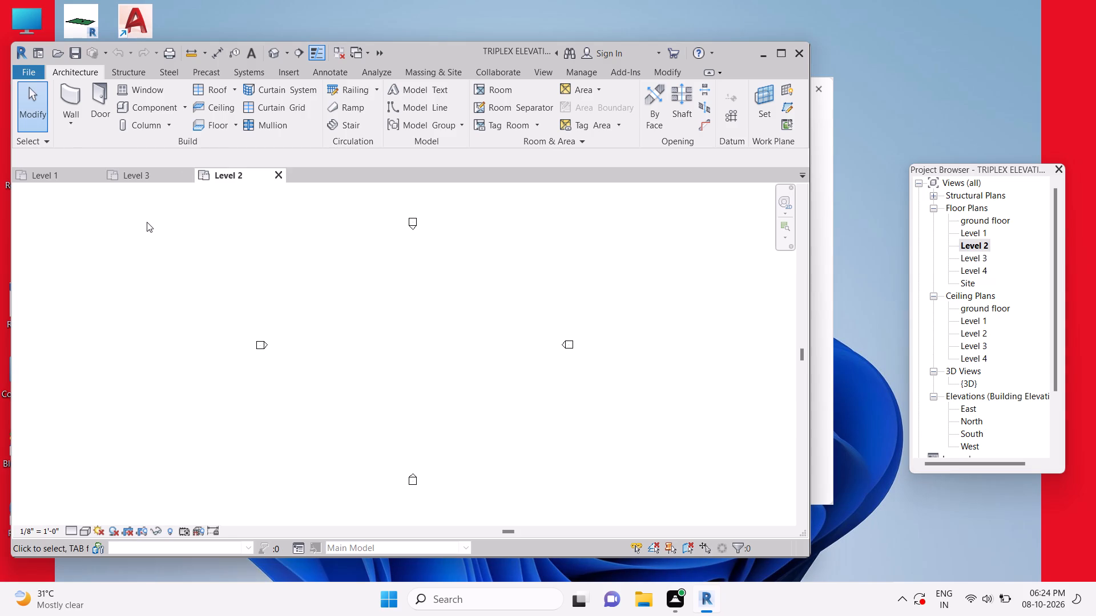
left_click(184, 172)
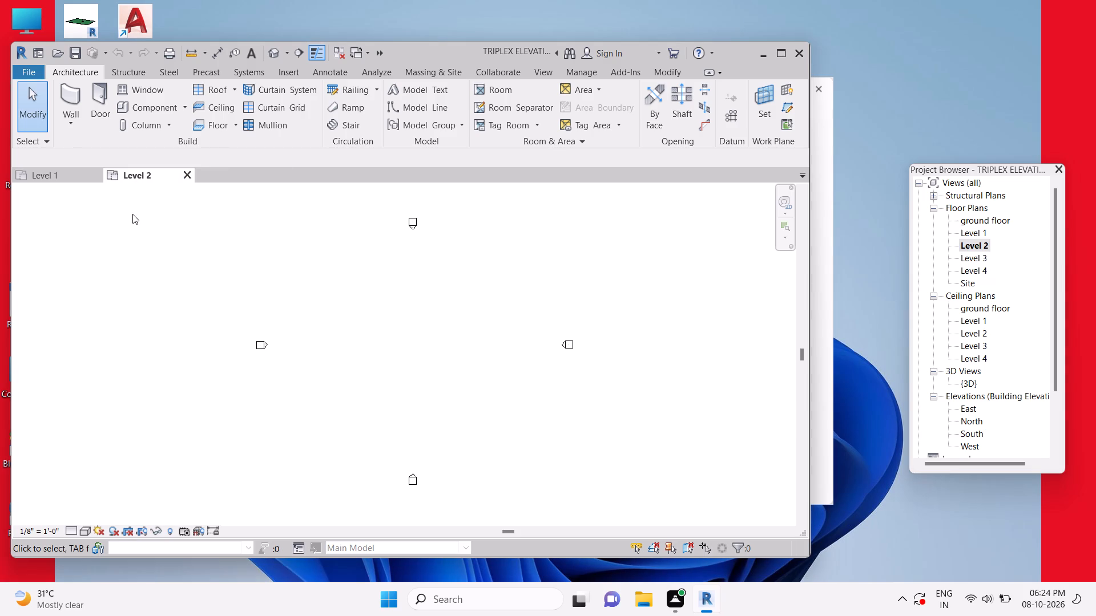
Enable selection of underlay elements and selection of elements by face.
left_click(43, 146)
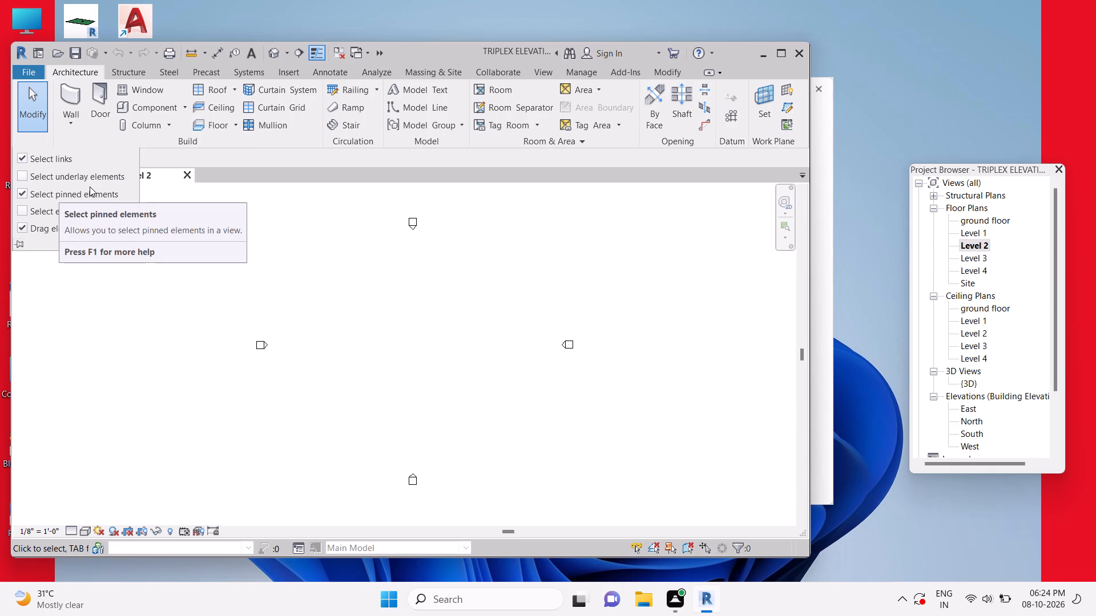
left_click(99, 172)
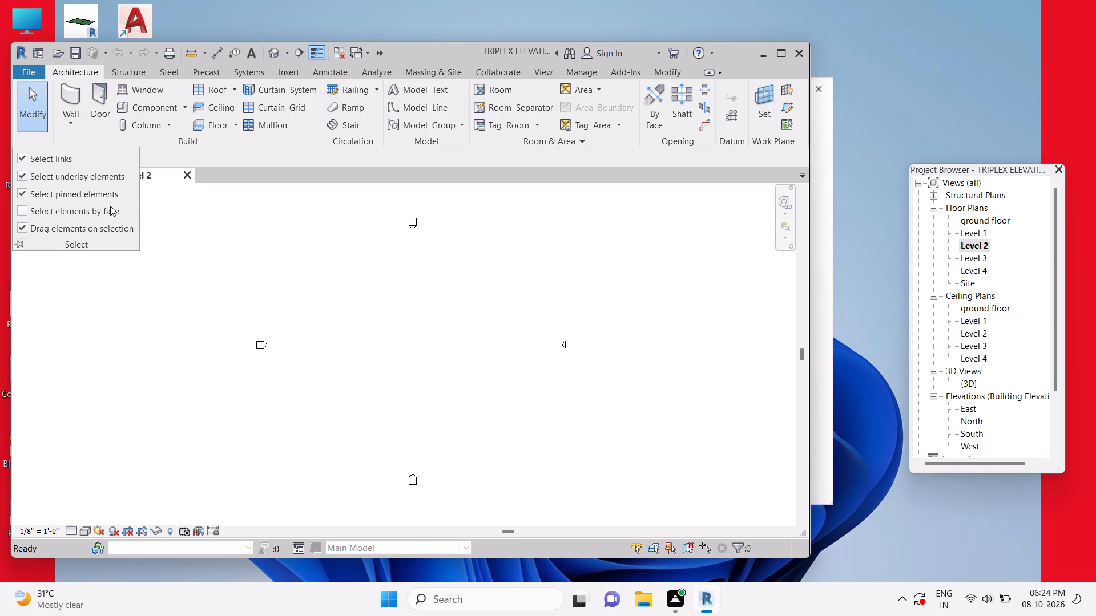
left_click(79, 156)
left_click(72, 204)
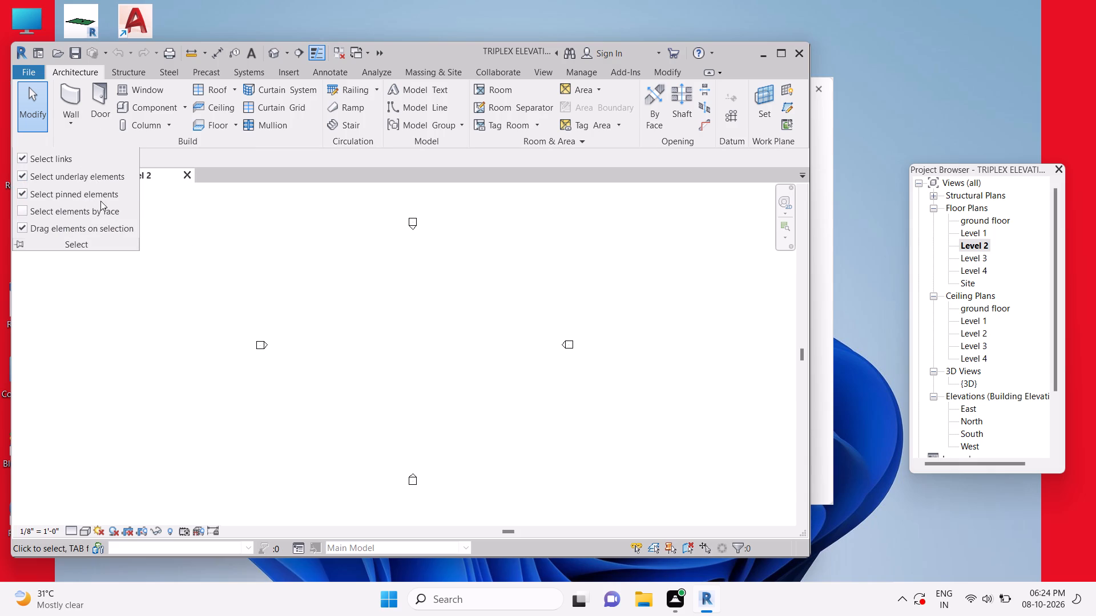
left_click(96, 210)
left_click(218, 241)
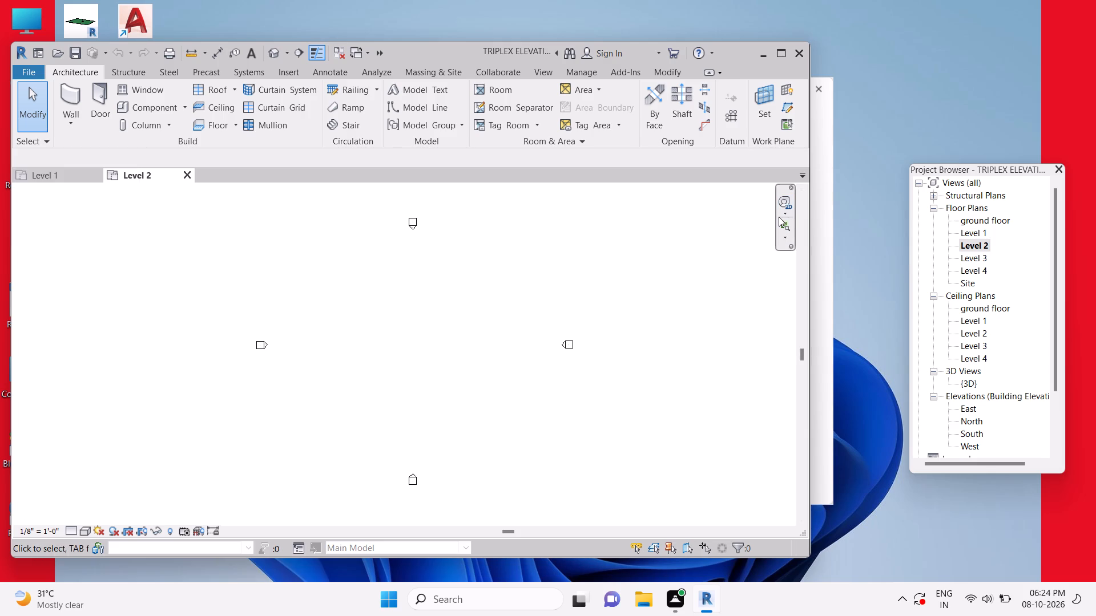
Zoom in on the region around the east elevation marker in the Level 2 plan.
left_click(785, 233)
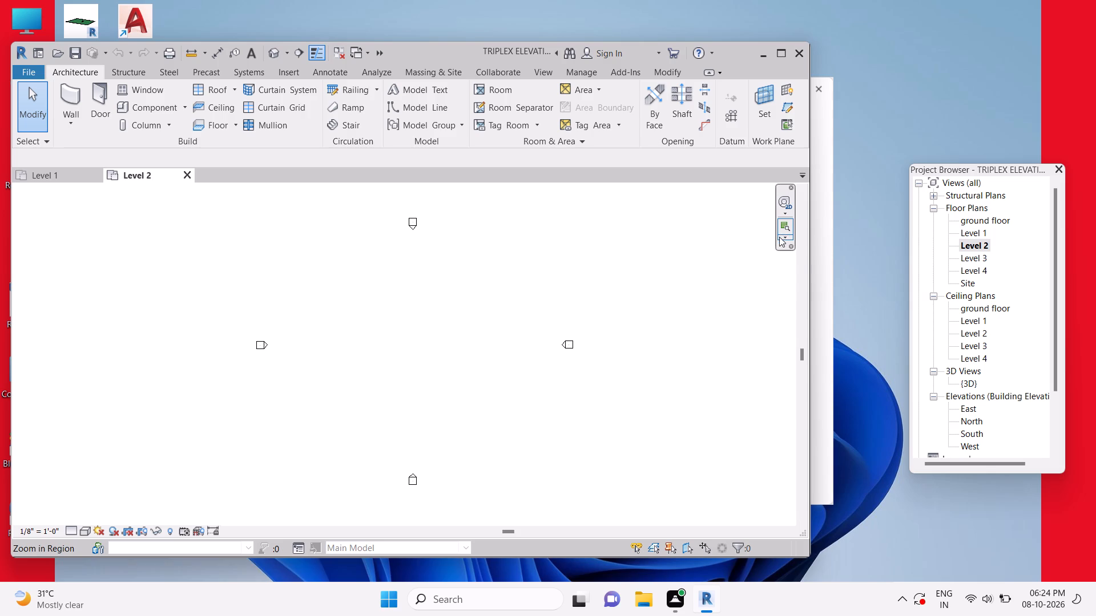
left_click(779, 237)
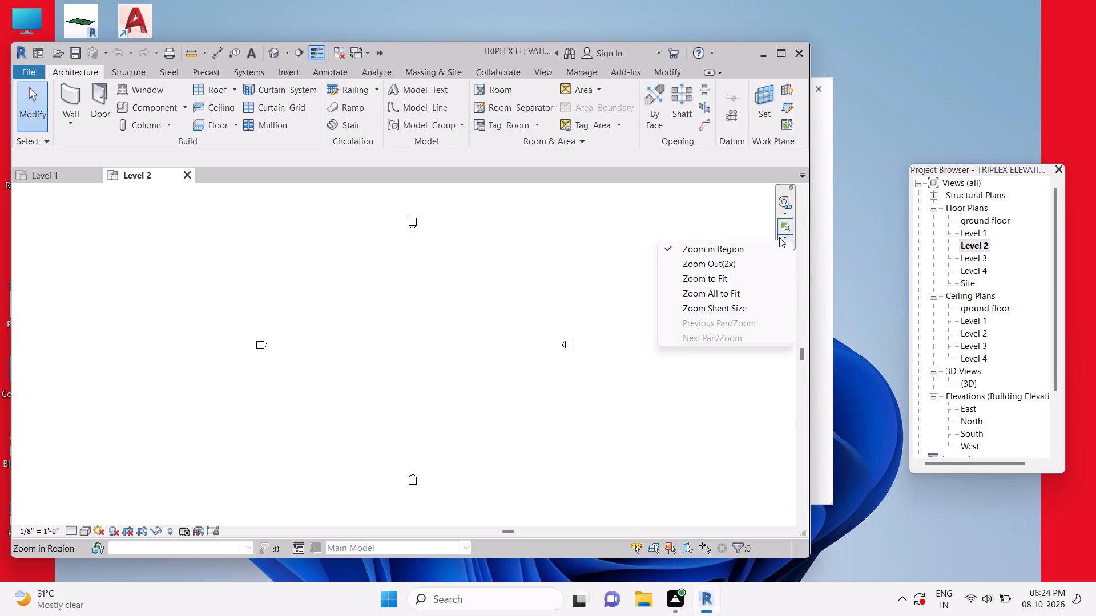
left_click(723, 226)
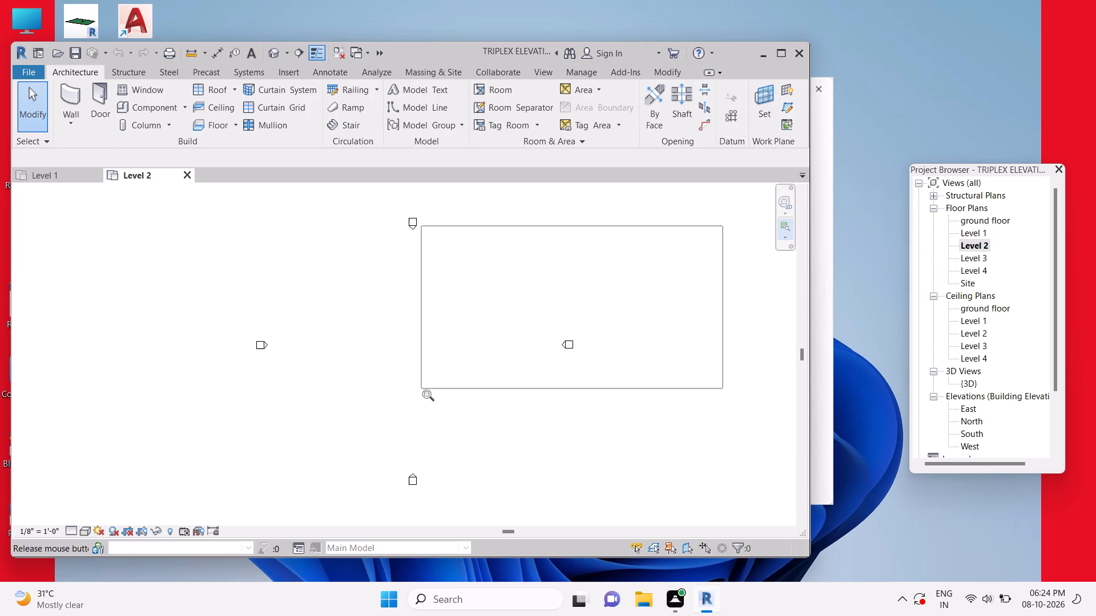
left_click(360, 421)
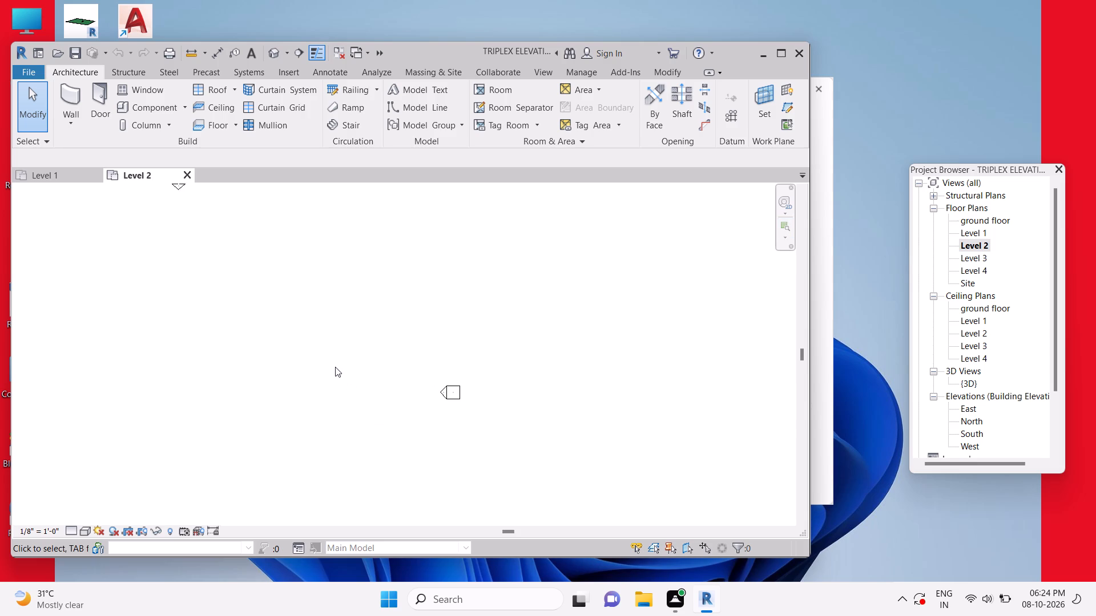
left_click_drag(332, 364, 480, 388)
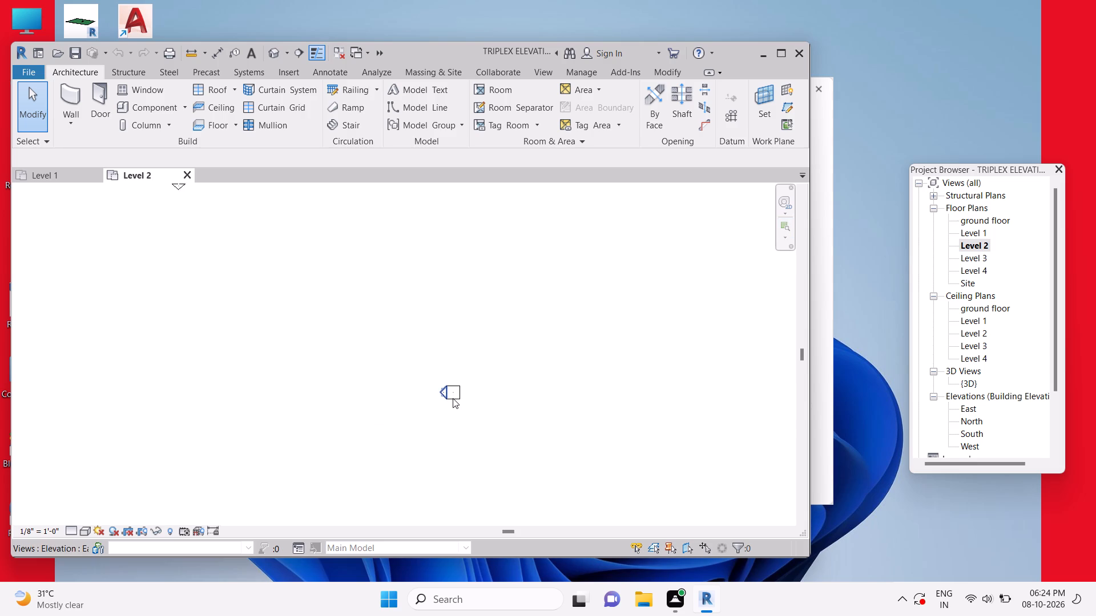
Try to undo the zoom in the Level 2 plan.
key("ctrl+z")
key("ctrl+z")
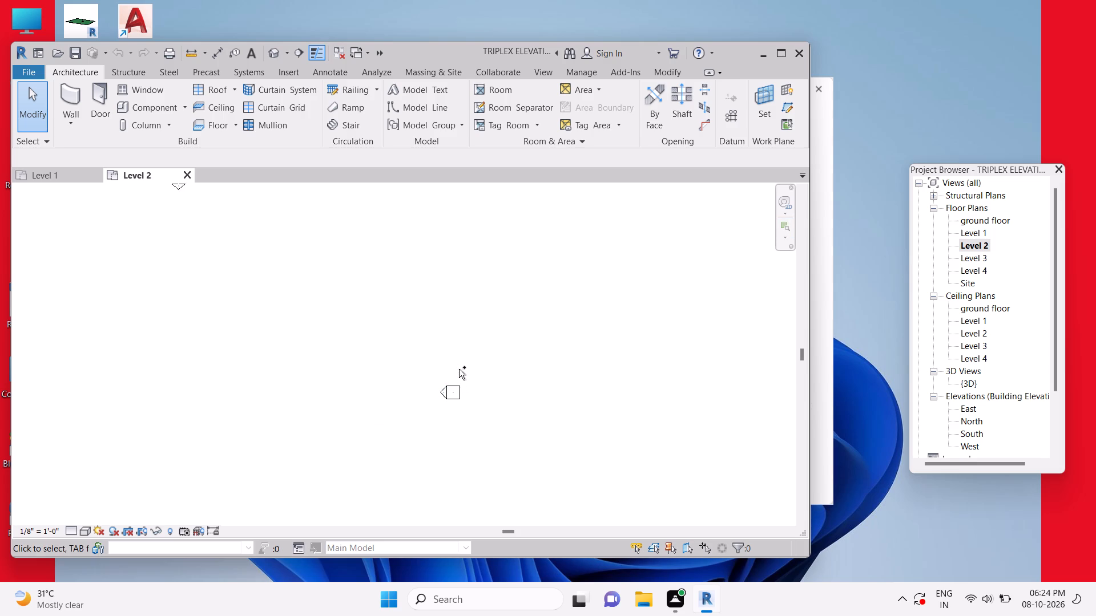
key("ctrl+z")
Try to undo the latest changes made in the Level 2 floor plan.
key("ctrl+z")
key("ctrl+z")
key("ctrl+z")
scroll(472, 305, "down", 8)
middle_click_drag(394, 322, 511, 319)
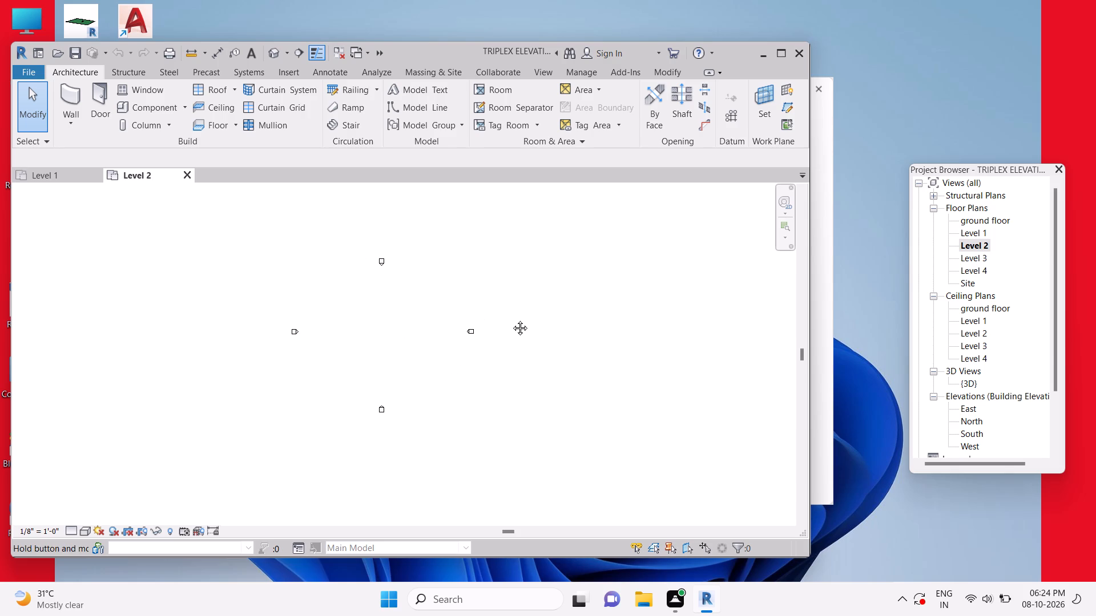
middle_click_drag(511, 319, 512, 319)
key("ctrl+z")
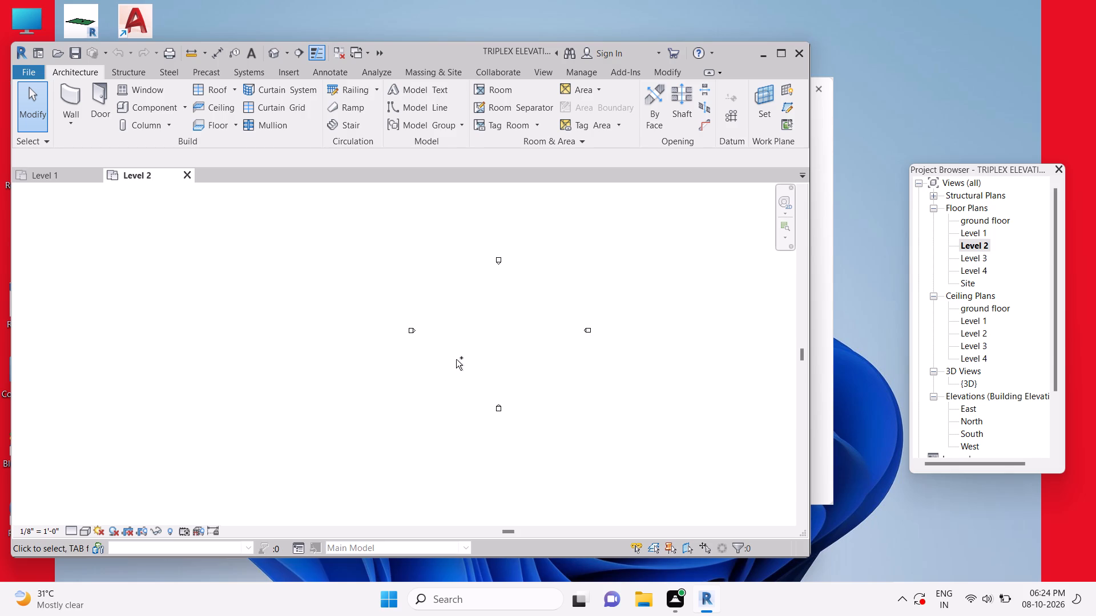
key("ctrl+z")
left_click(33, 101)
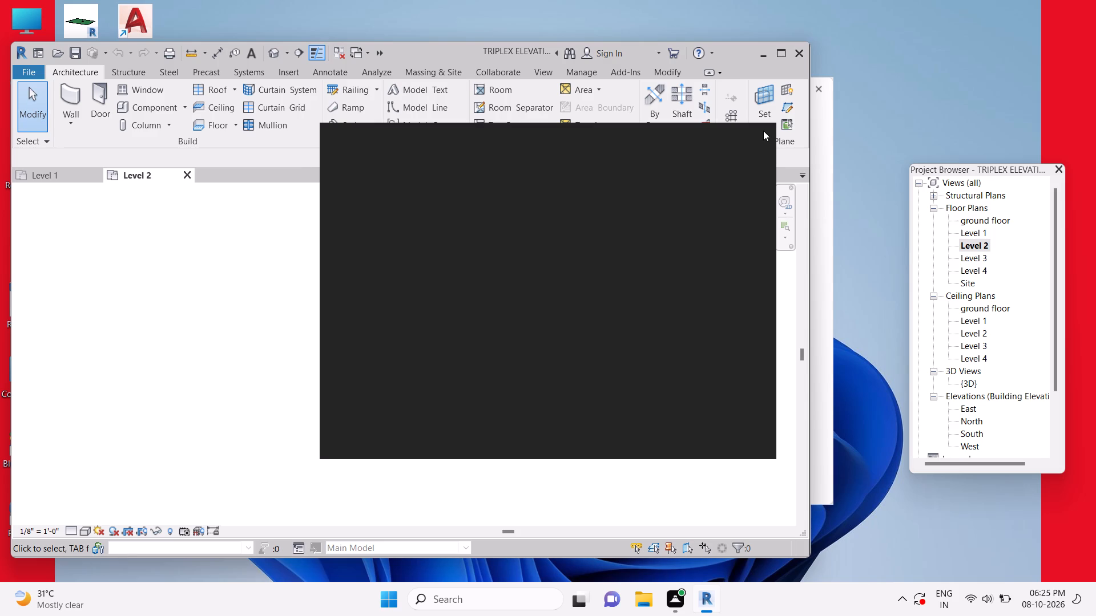
Dismiss the Autodesk notification pop-up covering the drawing area.
left_click(763, 138)
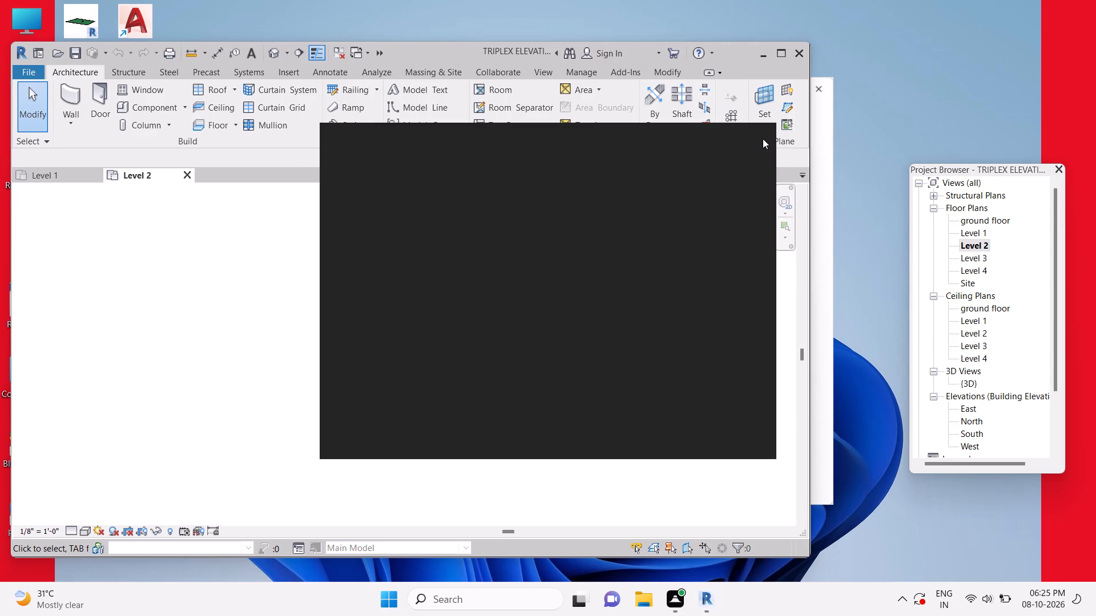
left_click(761, 140)
left_click(750, 144)
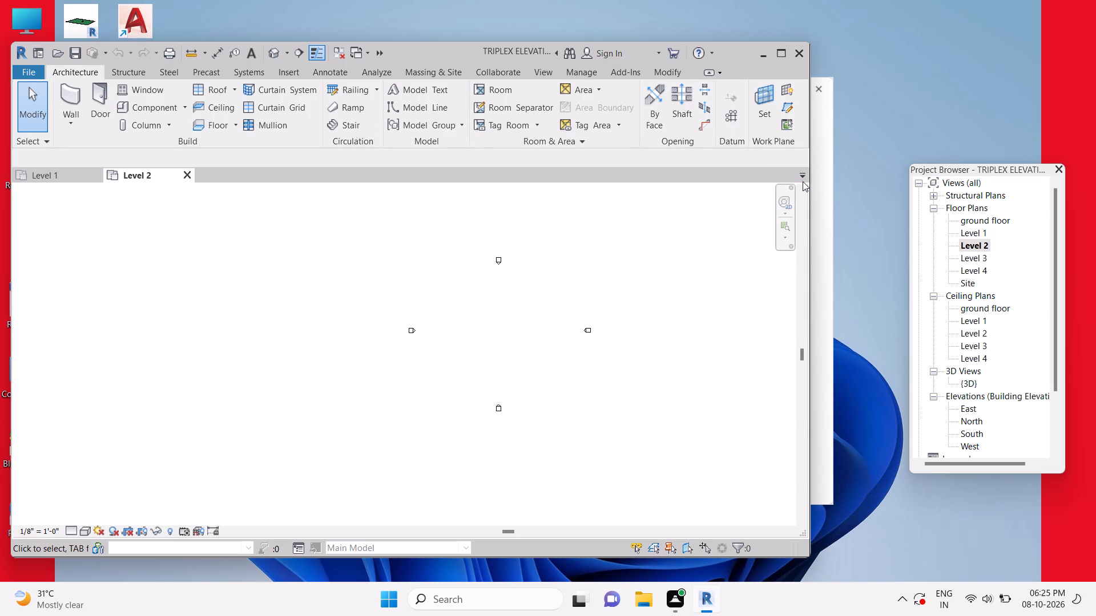
Maximize the project window to fill the whole screen.
left_click(803, 175)
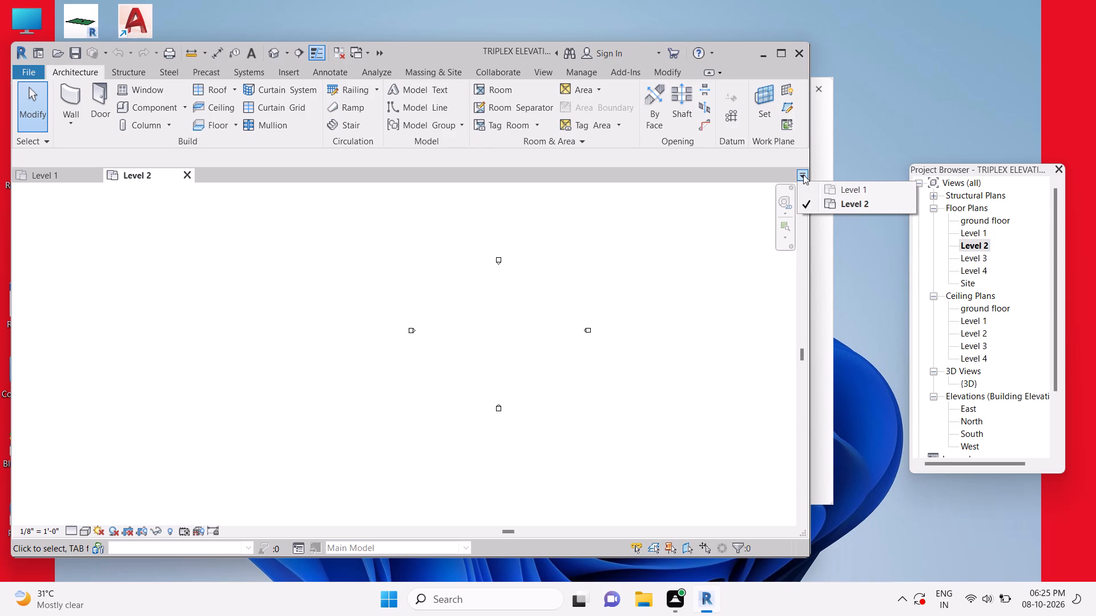
left_click(781, 52)
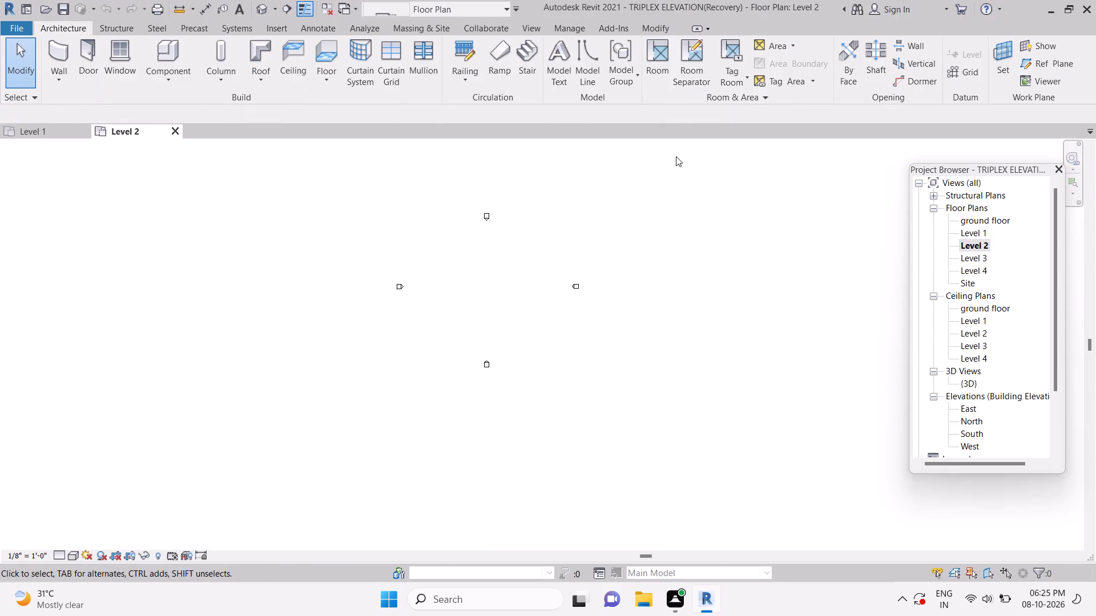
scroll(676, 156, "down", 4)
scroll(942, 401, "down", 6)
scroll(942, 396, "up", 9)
Open the default 3D view and examine the building's stacked storeys.
left_click(535, 26)
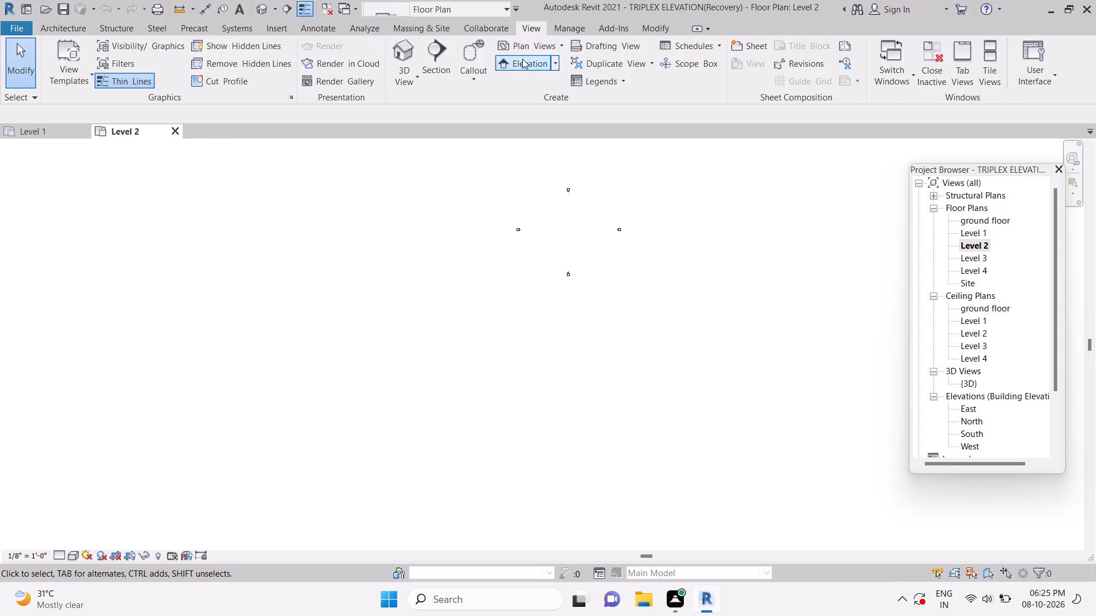
double_click(401, 51)
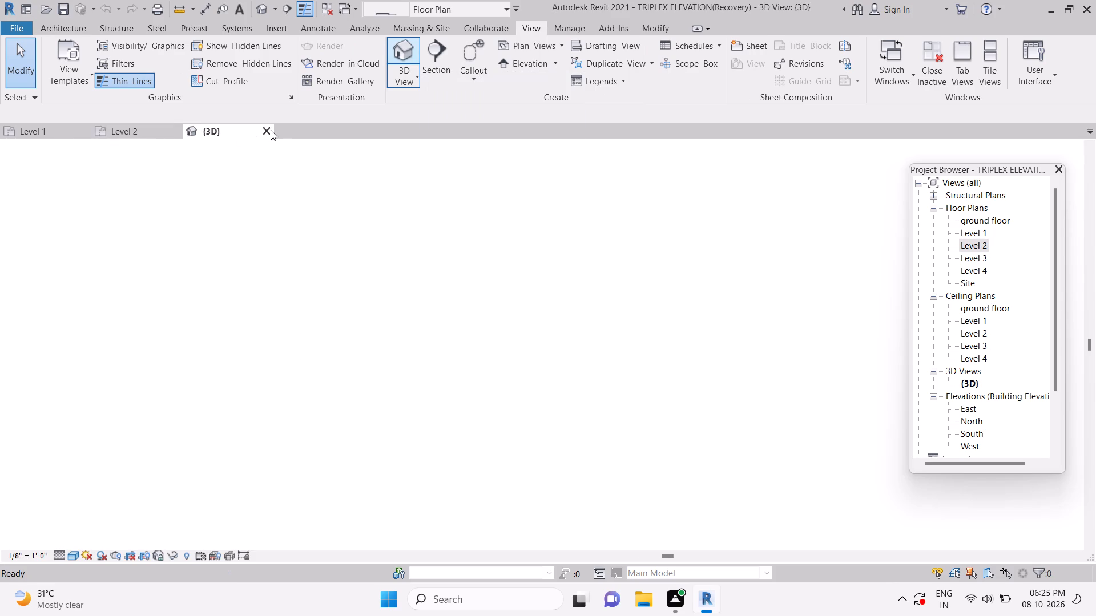
scroll(585, 325, "up", 4)
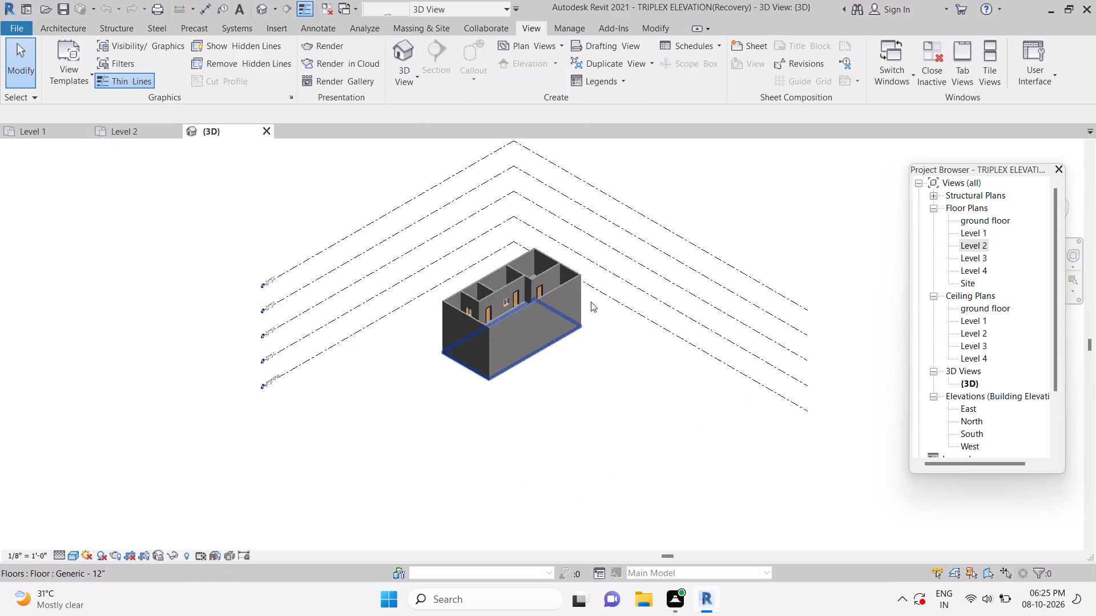
scroll(589, 299, "up", 5)
scroll(589, 299, "down", 1)
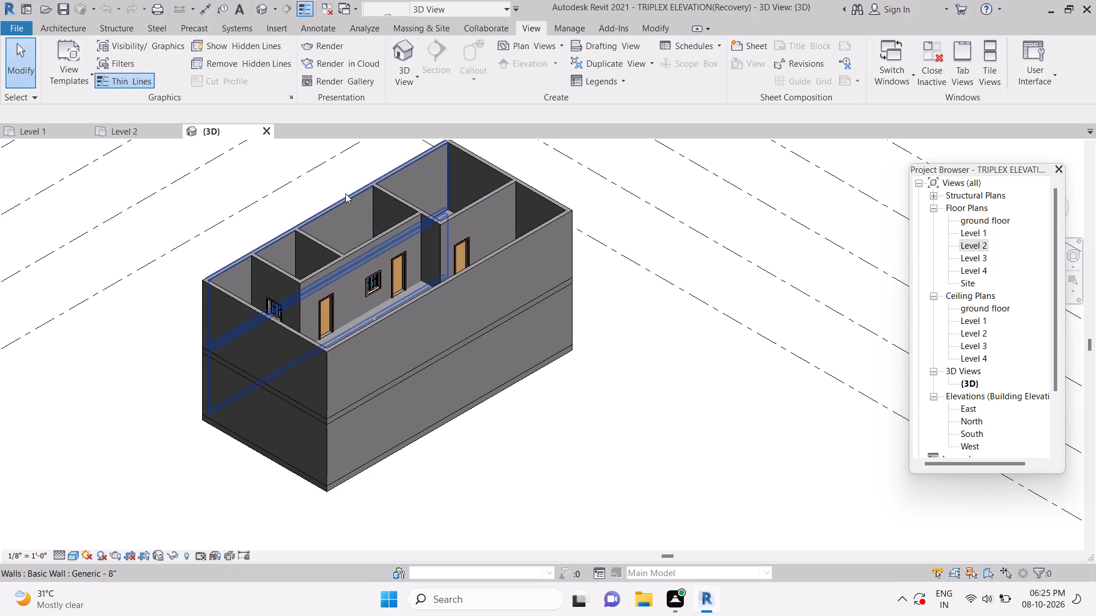
Return to the Level 1 plan, select the Generic - 12" floor and try to copy it to the clipboard.
left_click(43, 122)
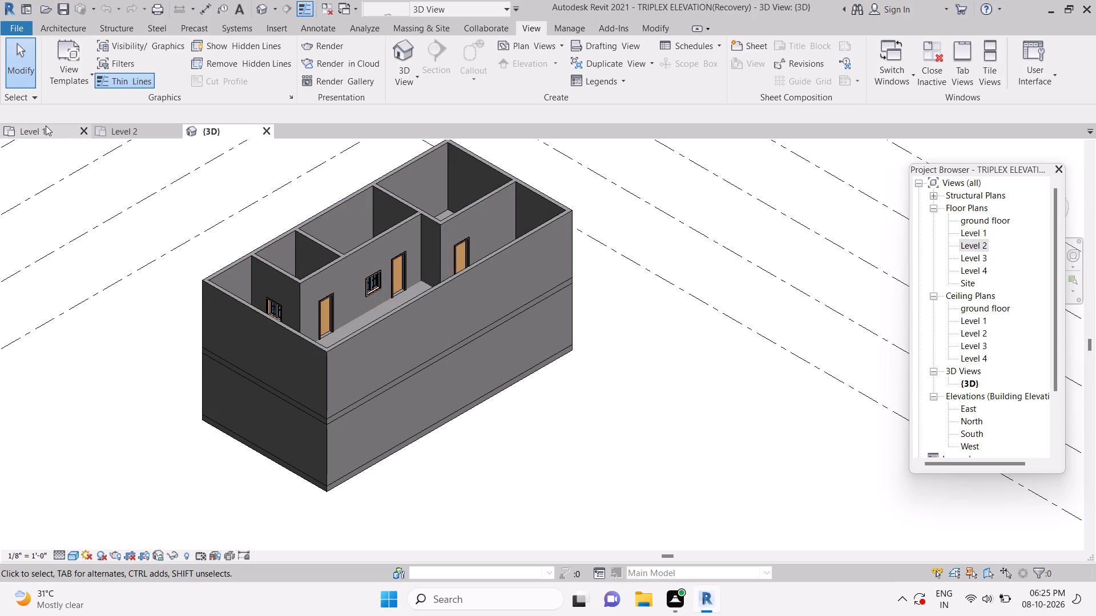
left_click(50, 131)
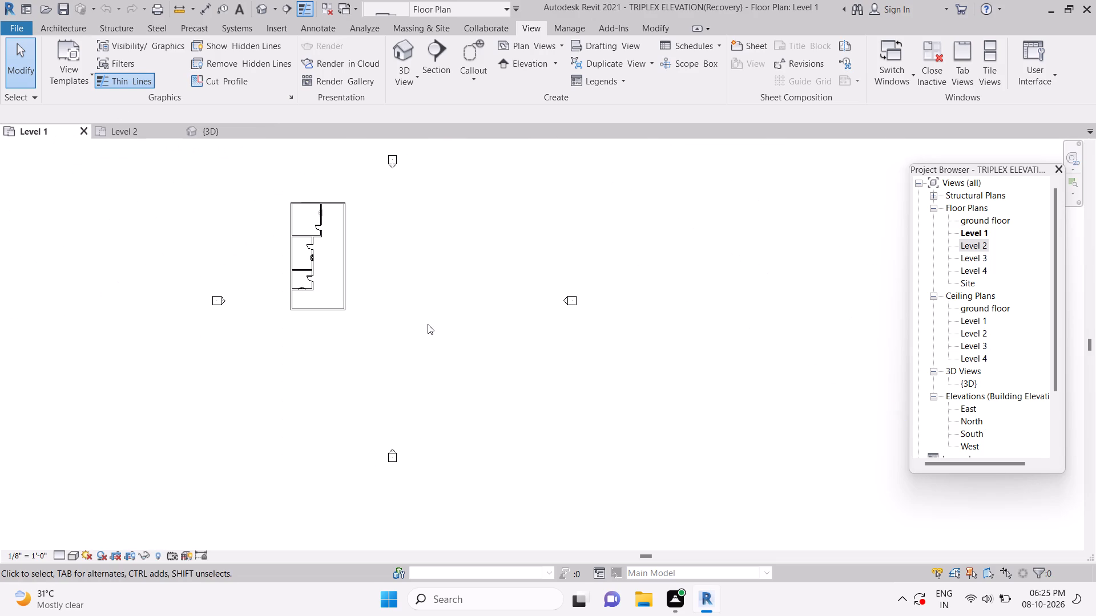
left_click(61, 23)
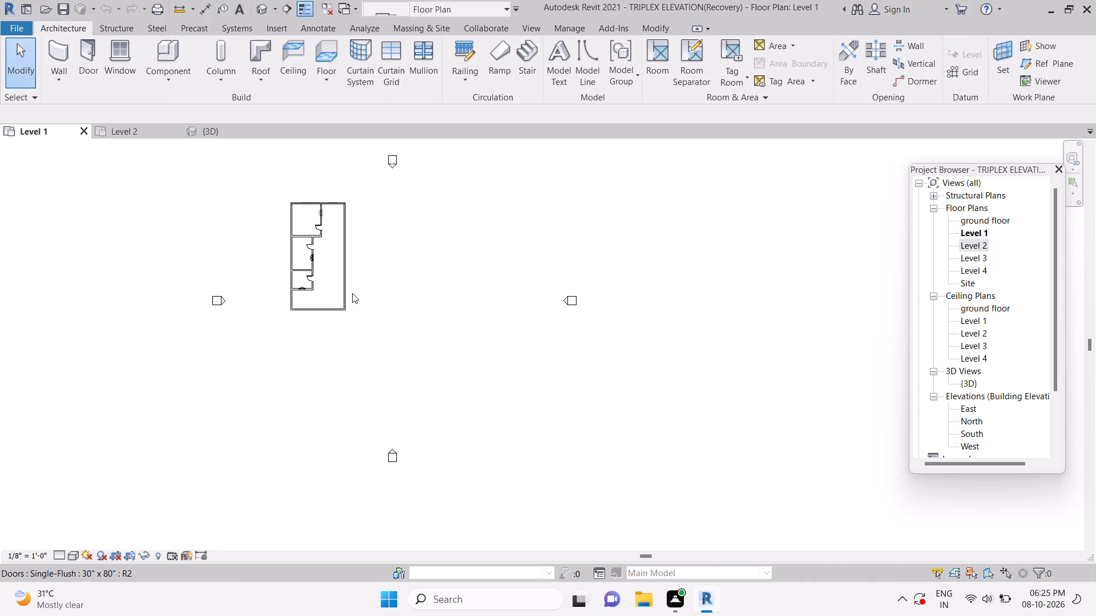
scroll(354, 291, "up", 4)
scroll(285, 252, "up", 2)
middle_click_drag(286, 252, 392, 319)
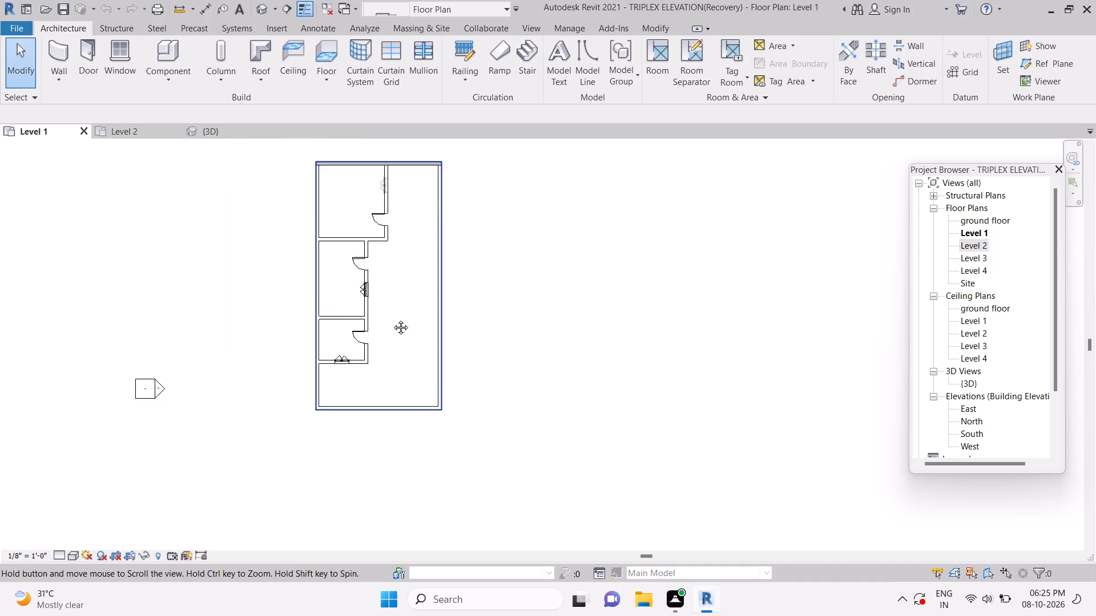
middle_click_drag(392, 319, 418, 335)
scroll(417, 335, "up", 4)
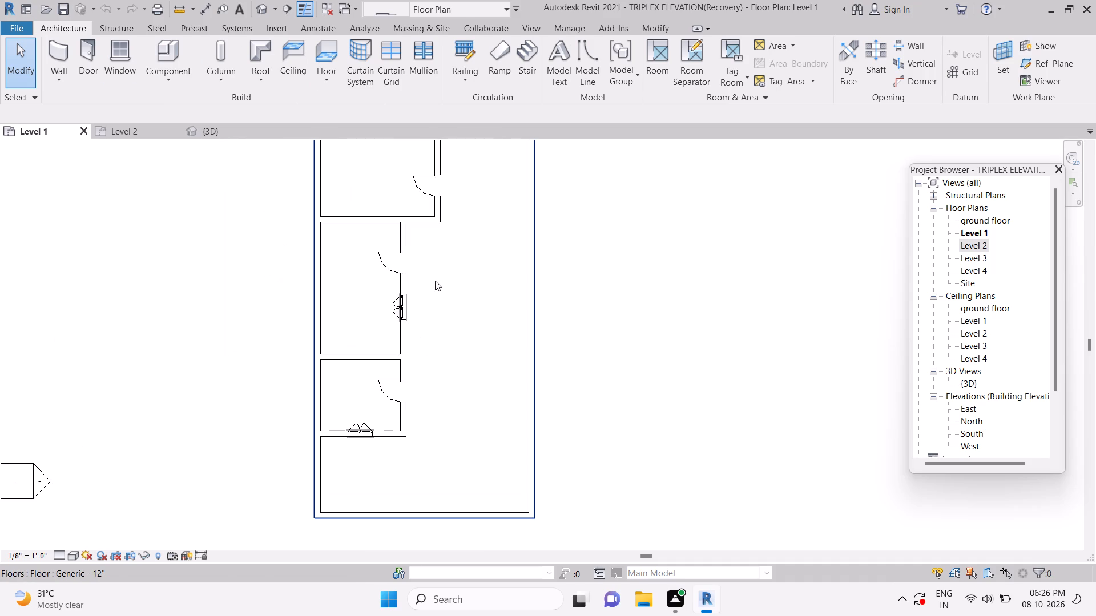
middle_click_drag(436, 280, 457, 335)
scroll(457, 335, "down", 2)
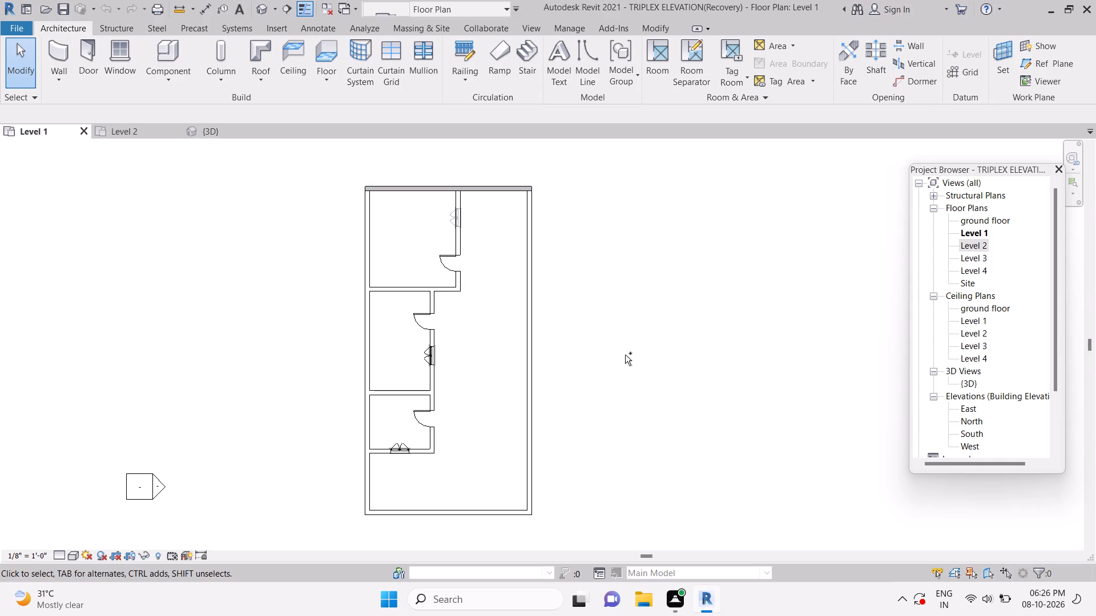
key("ctrl+c")
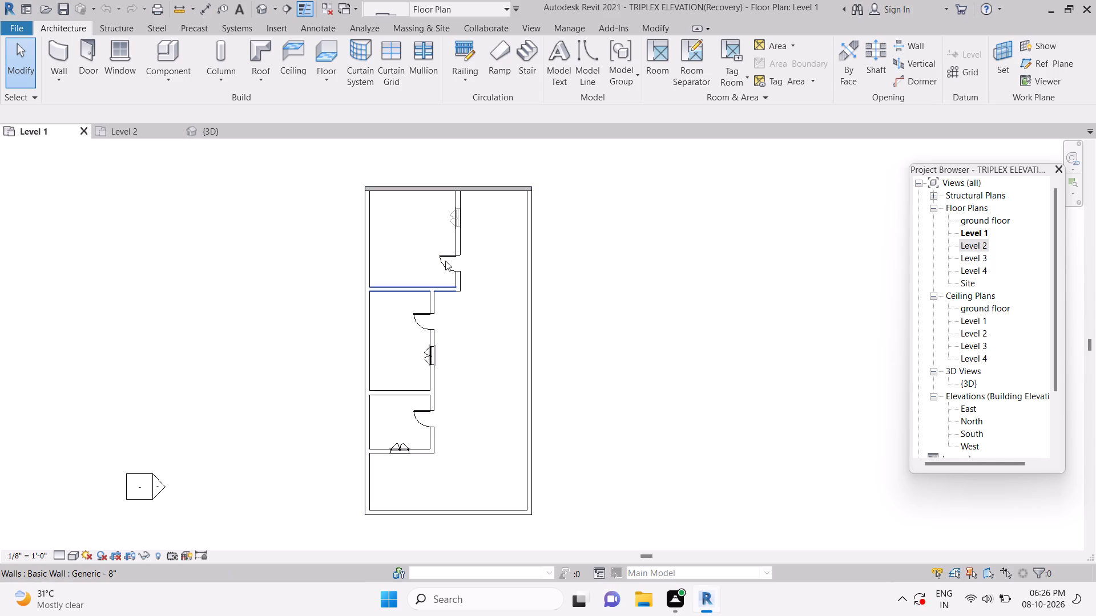
left_click(421, 199)
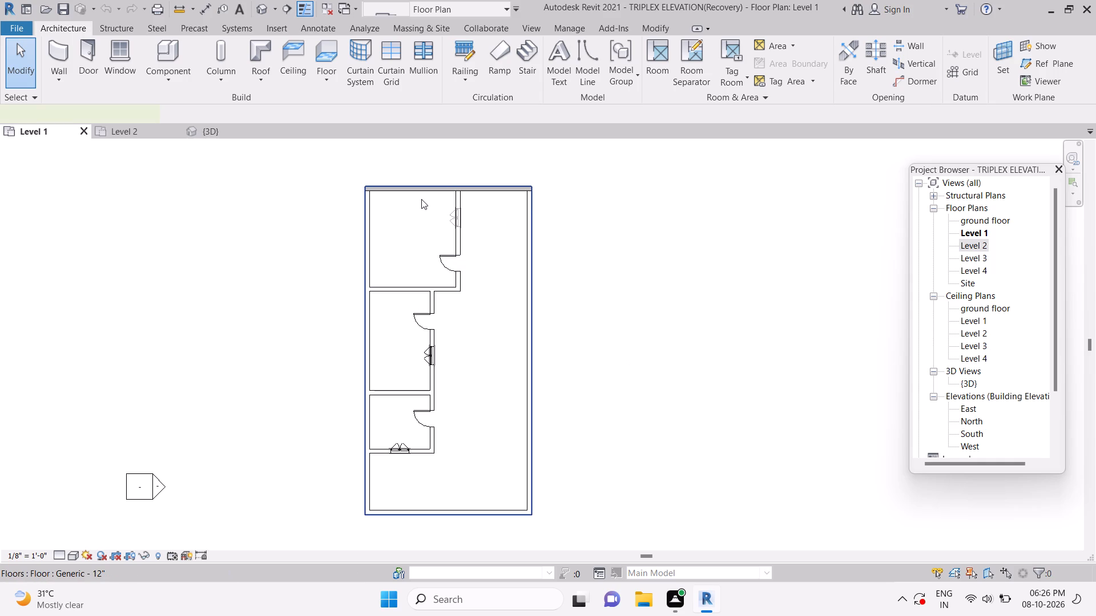
key("ctrl+shift+c")
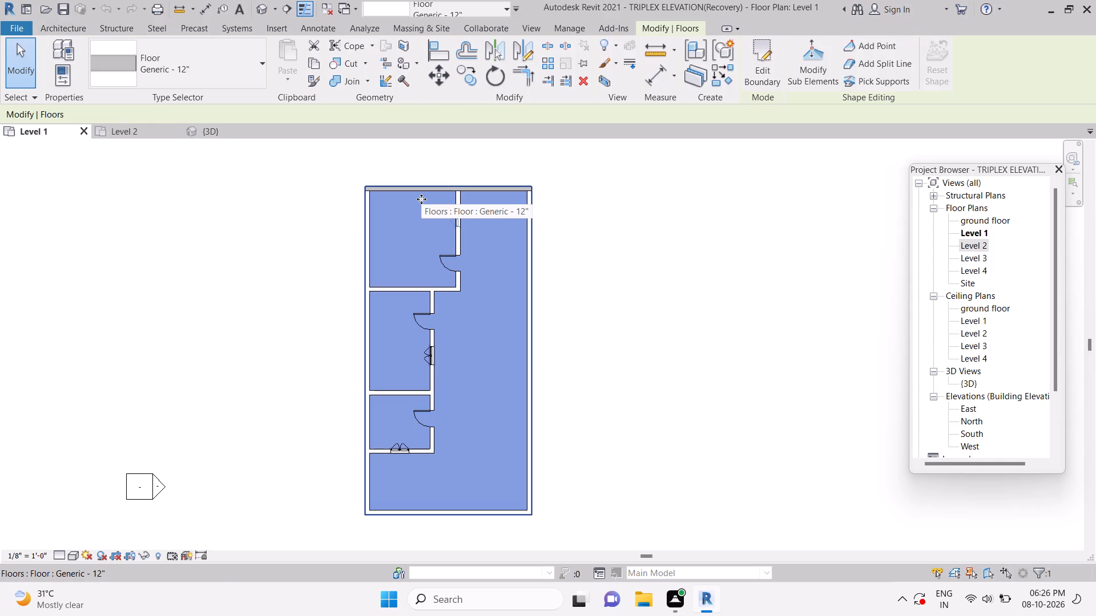
Switch to the Level 2 floor plan and try to paste the Level 1 floor there.
left_click(142, 128)
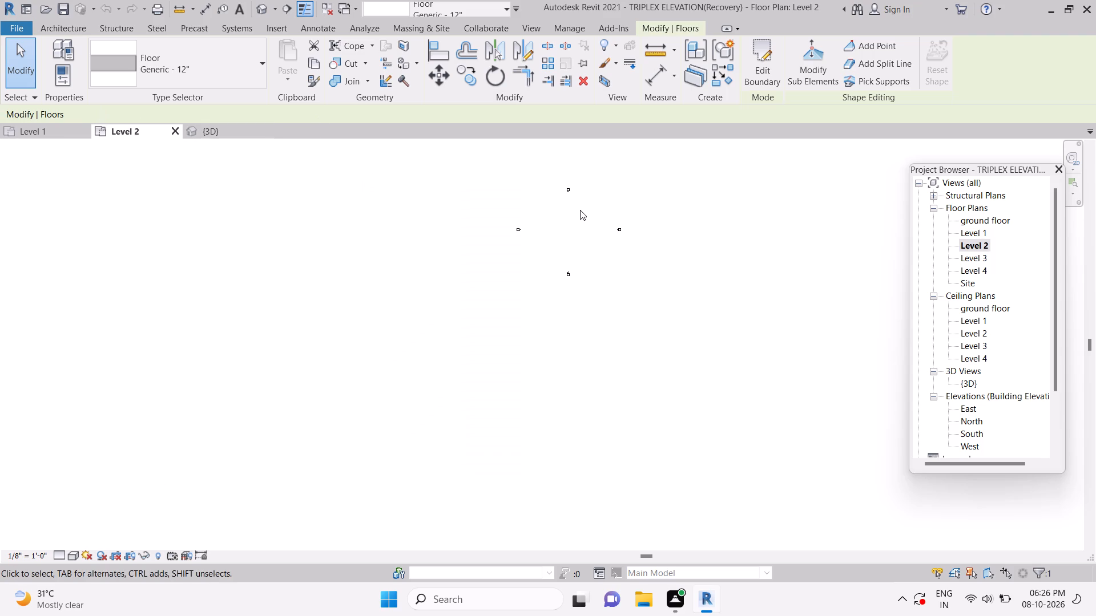
scroll(580, 210, "down", 2)
scroll(580, 210, "up", 3)
middle_click_drag(580, 210, 533, 261)
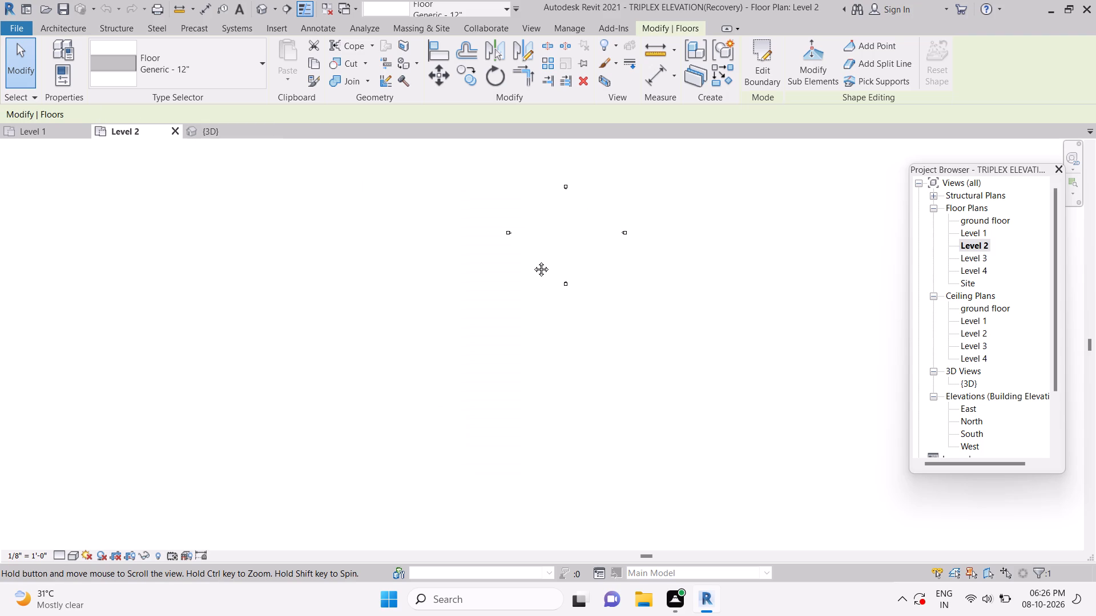
middle_click_drag(533, 261, 527, 275)
scroll(525, 278, "up", 10)
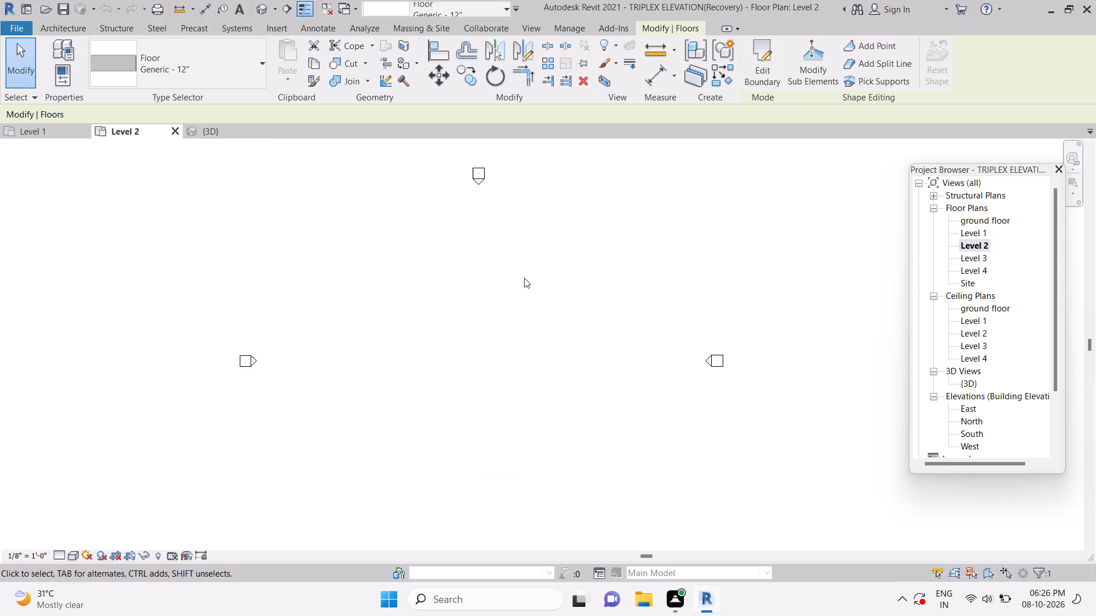
scroll(524, 278, "up", 1)
key("ctrl+v")
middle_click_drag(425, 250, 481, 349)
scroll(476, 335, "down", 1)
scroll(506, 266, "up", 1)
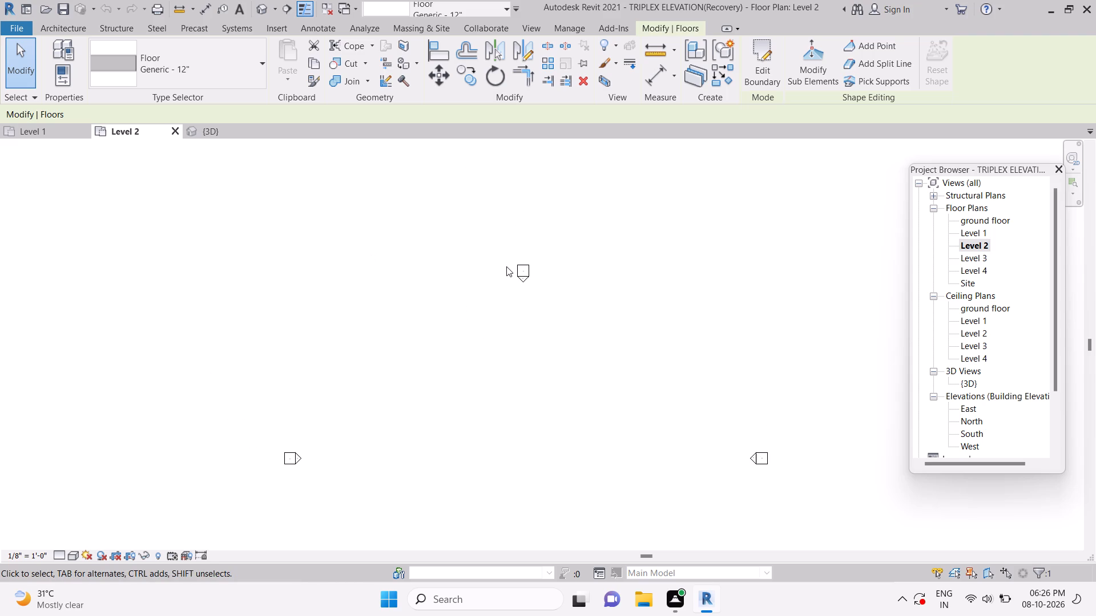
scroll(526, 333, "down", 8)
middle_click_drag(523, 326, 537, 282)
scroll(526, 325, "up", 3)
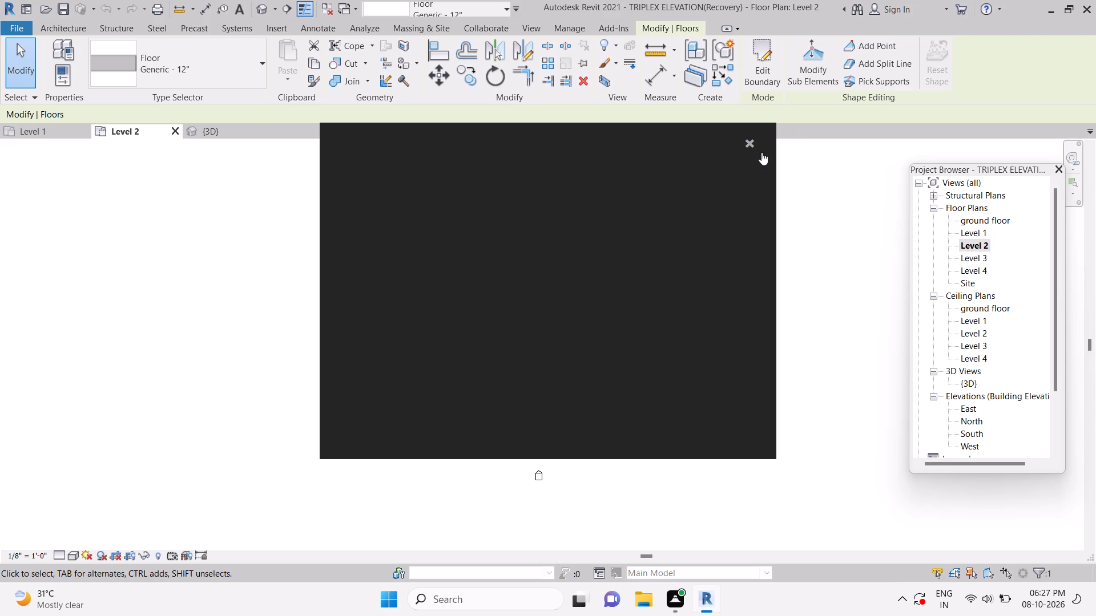
Dismiss the Autodesk notification pop-up covering the Level 2 plan.
left_click(750, 142)
left_click(750, 142)
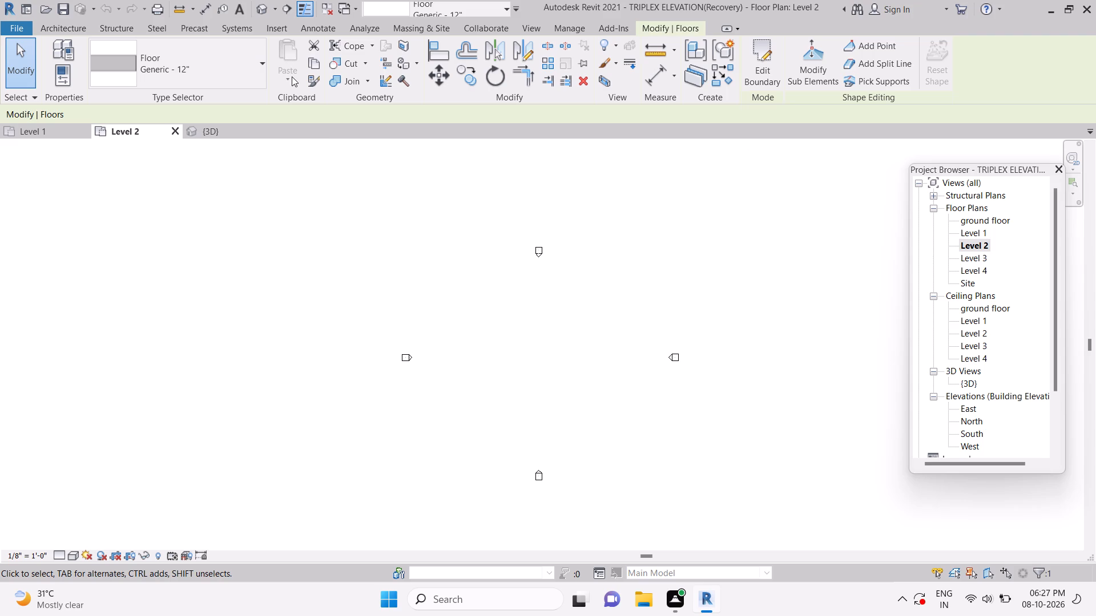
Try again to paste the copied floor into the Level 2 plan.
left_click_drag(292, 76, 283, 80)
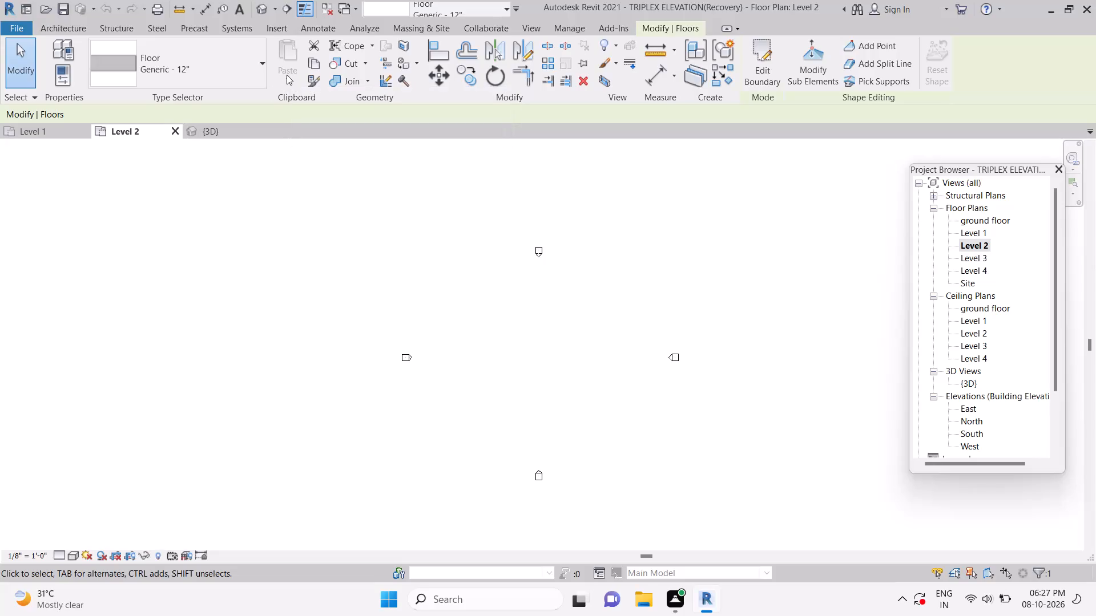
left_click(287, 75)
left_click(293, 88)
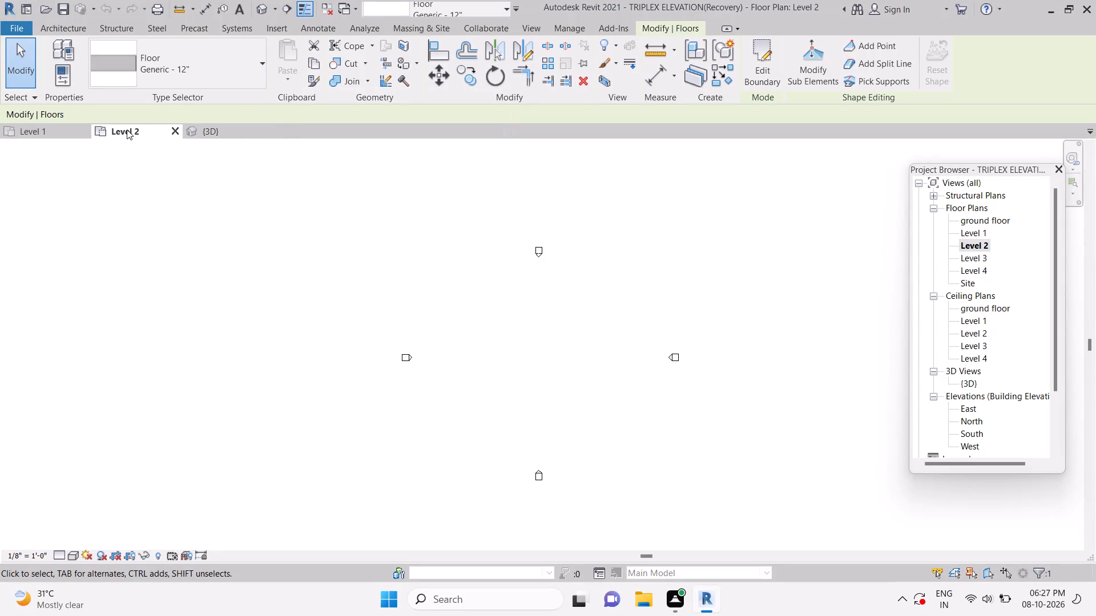
Return to the Level 1 floor plan and deselect the Generic - 12" floor.
left_click(127, 129)
left_click(53, 124)
double_click(61, 128)
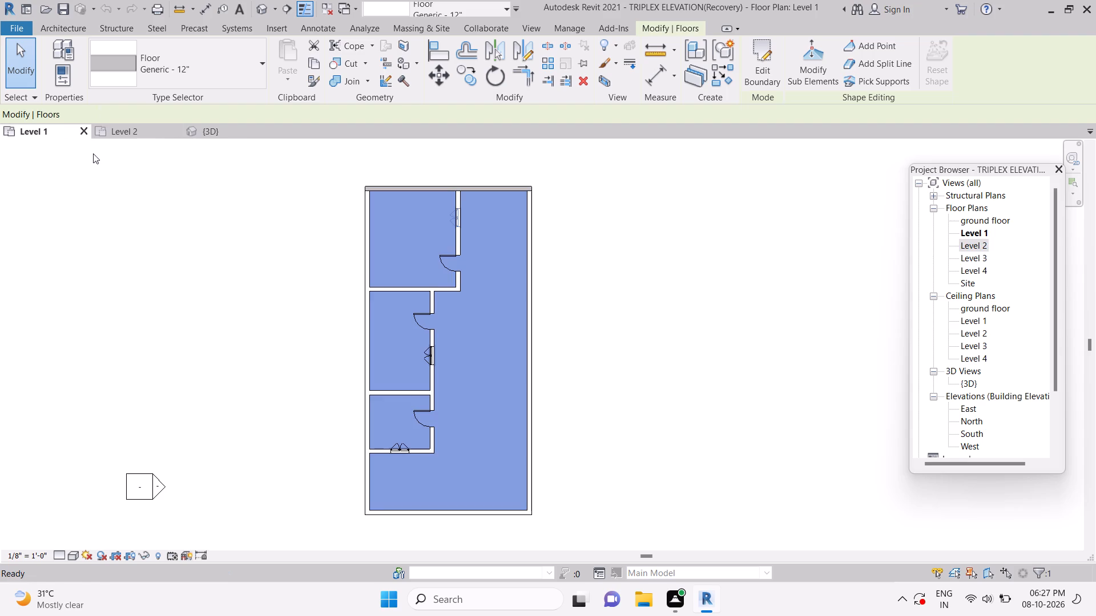
left_click(454, 191)
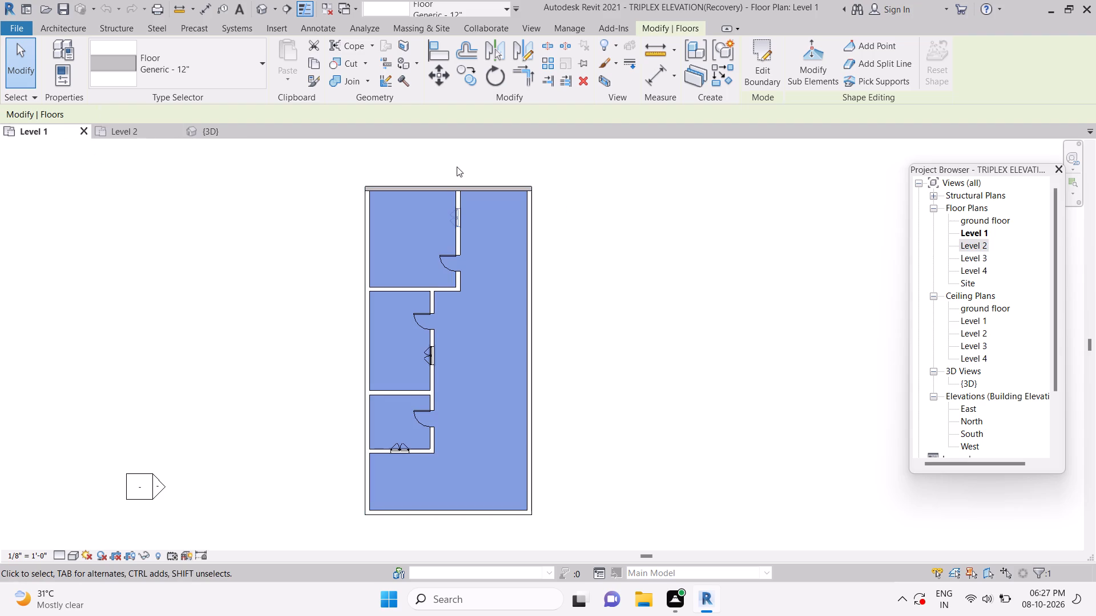
left_click(905, 288)
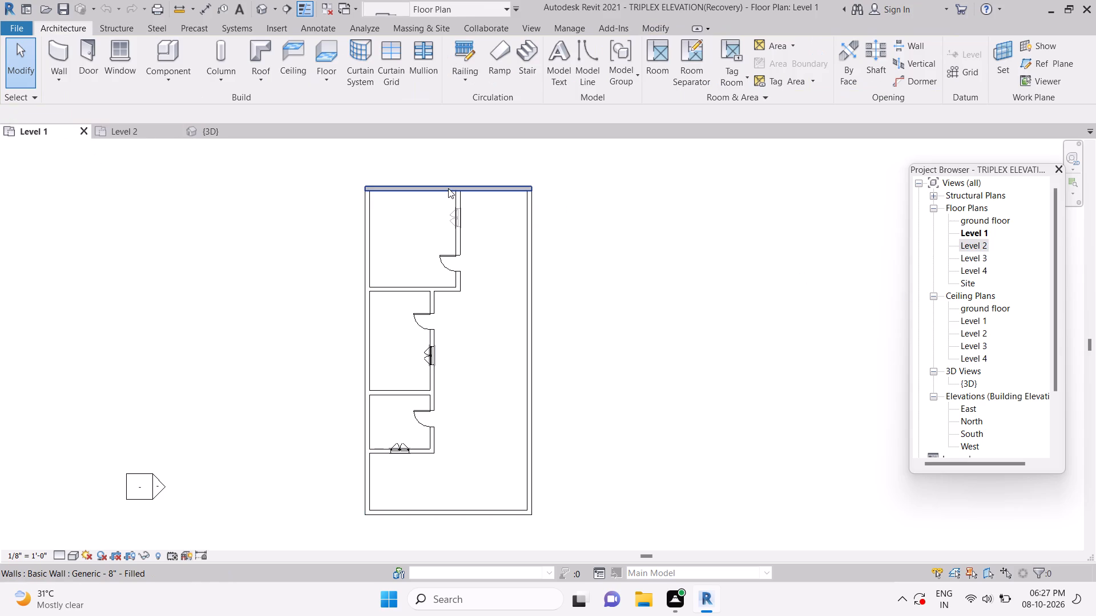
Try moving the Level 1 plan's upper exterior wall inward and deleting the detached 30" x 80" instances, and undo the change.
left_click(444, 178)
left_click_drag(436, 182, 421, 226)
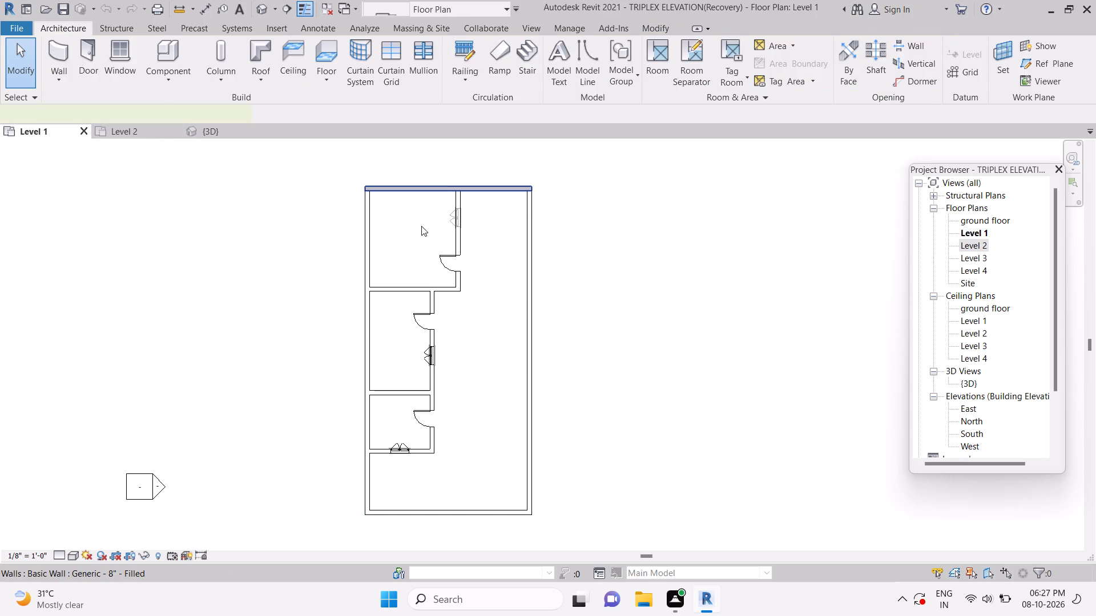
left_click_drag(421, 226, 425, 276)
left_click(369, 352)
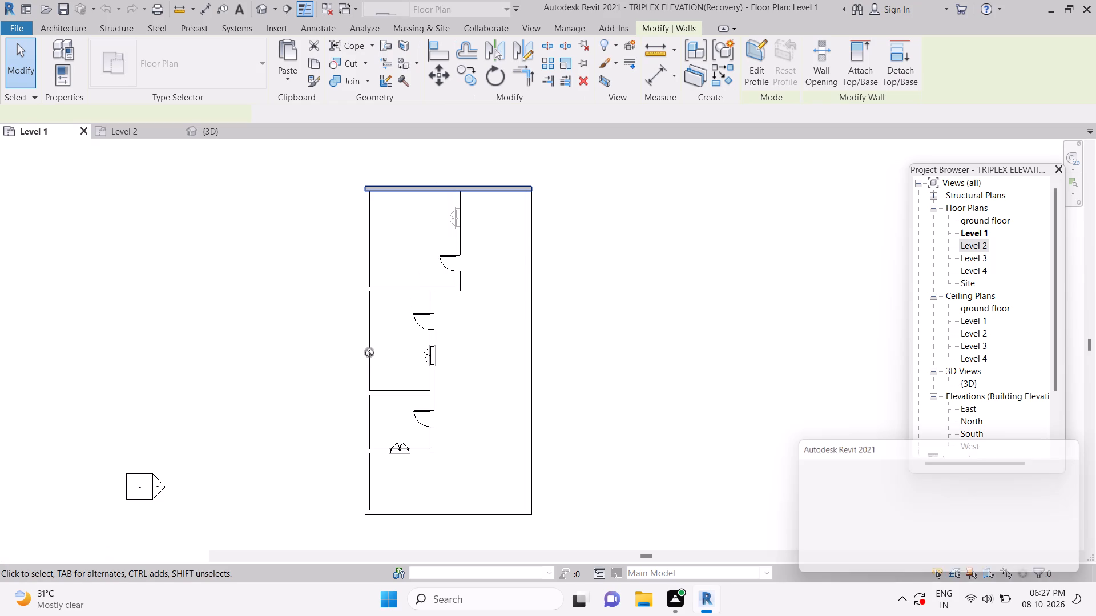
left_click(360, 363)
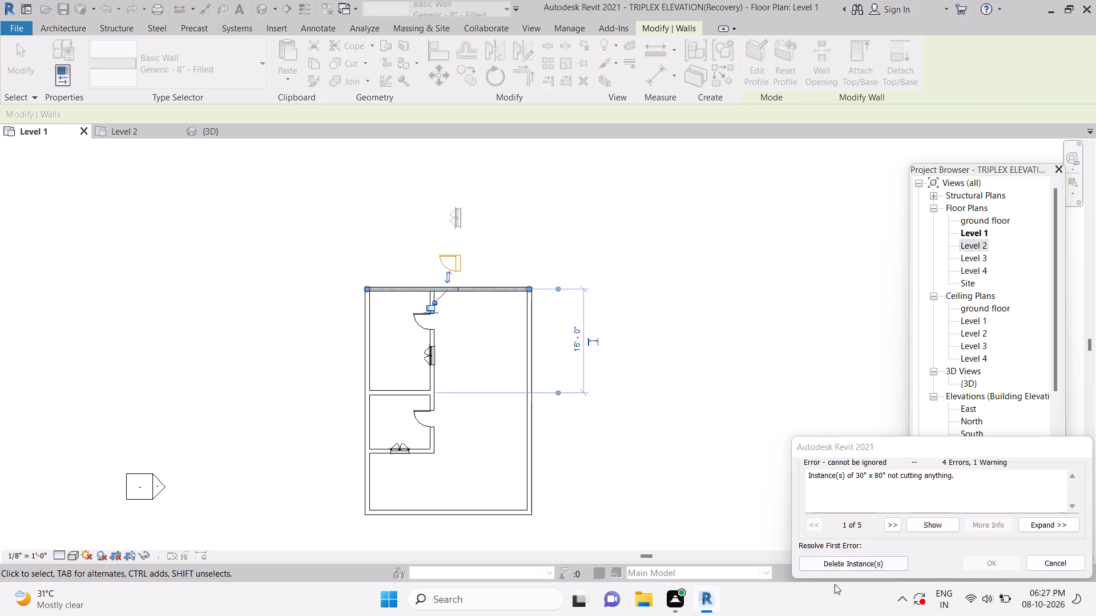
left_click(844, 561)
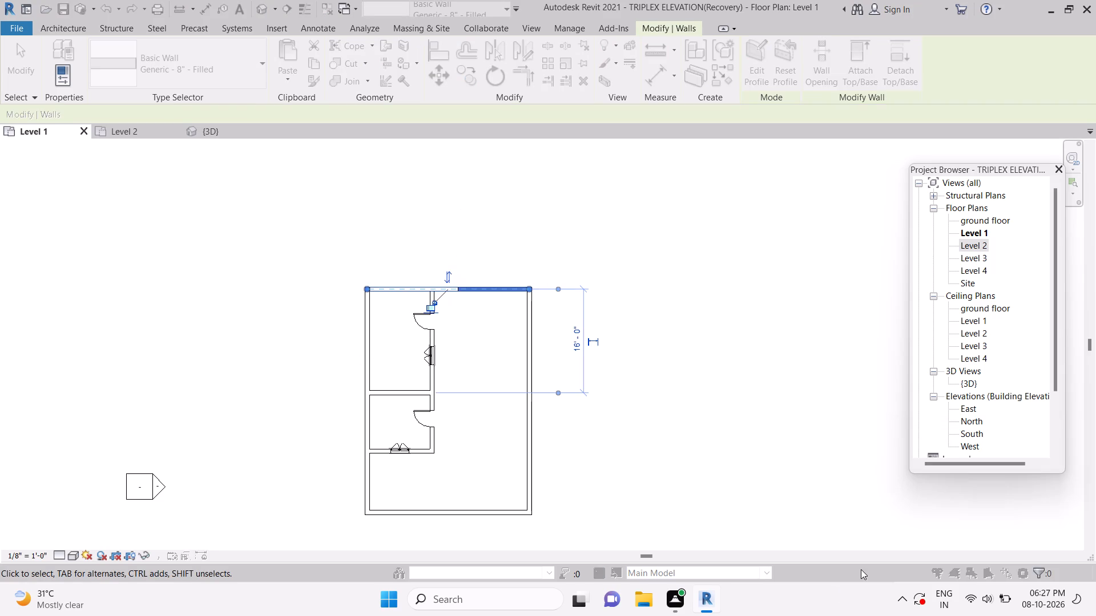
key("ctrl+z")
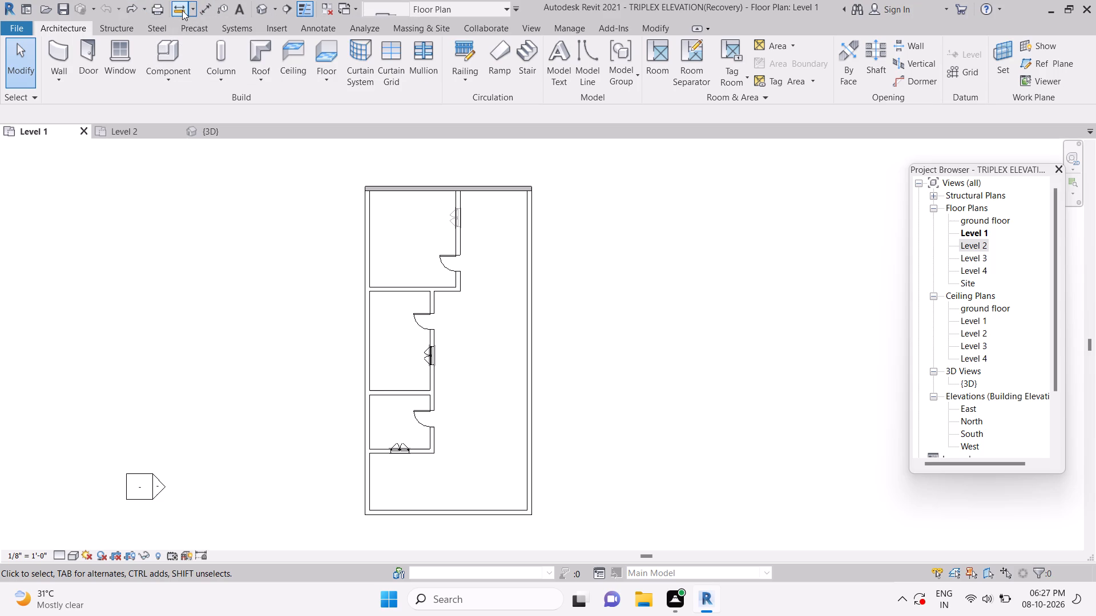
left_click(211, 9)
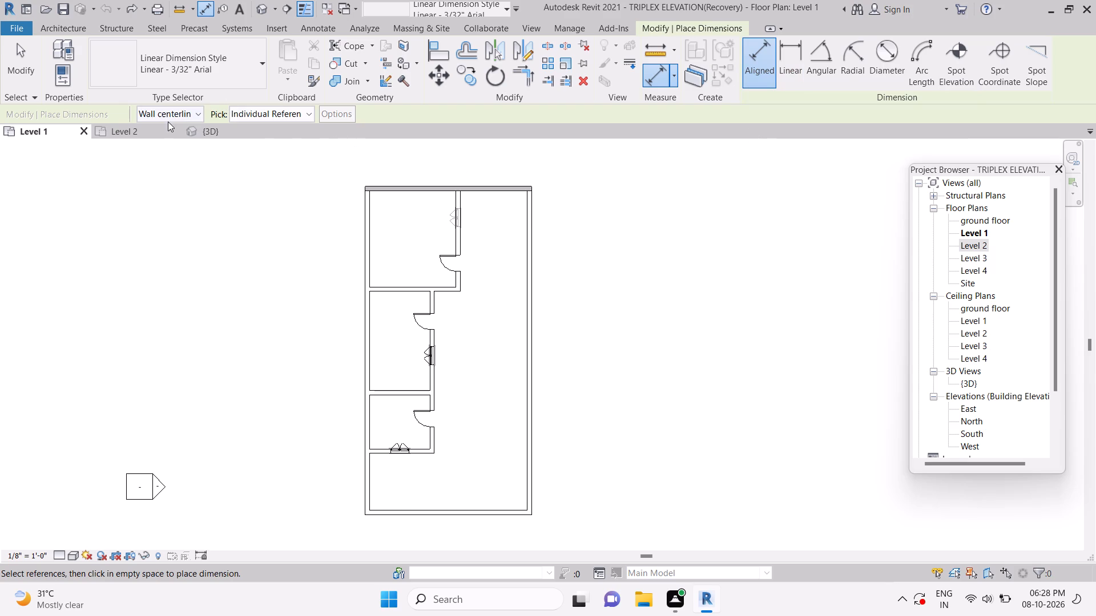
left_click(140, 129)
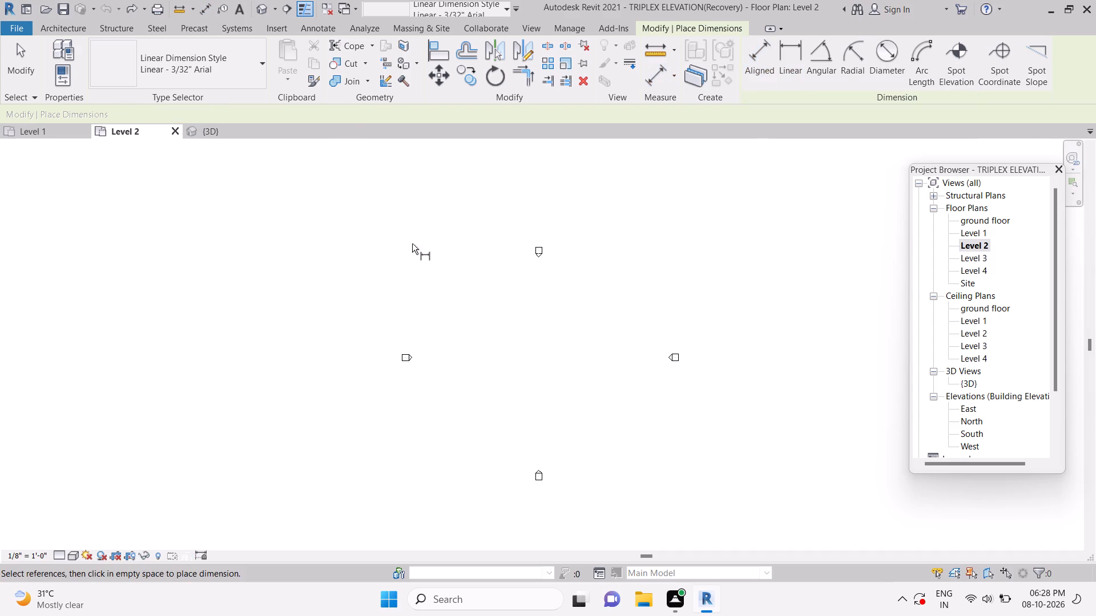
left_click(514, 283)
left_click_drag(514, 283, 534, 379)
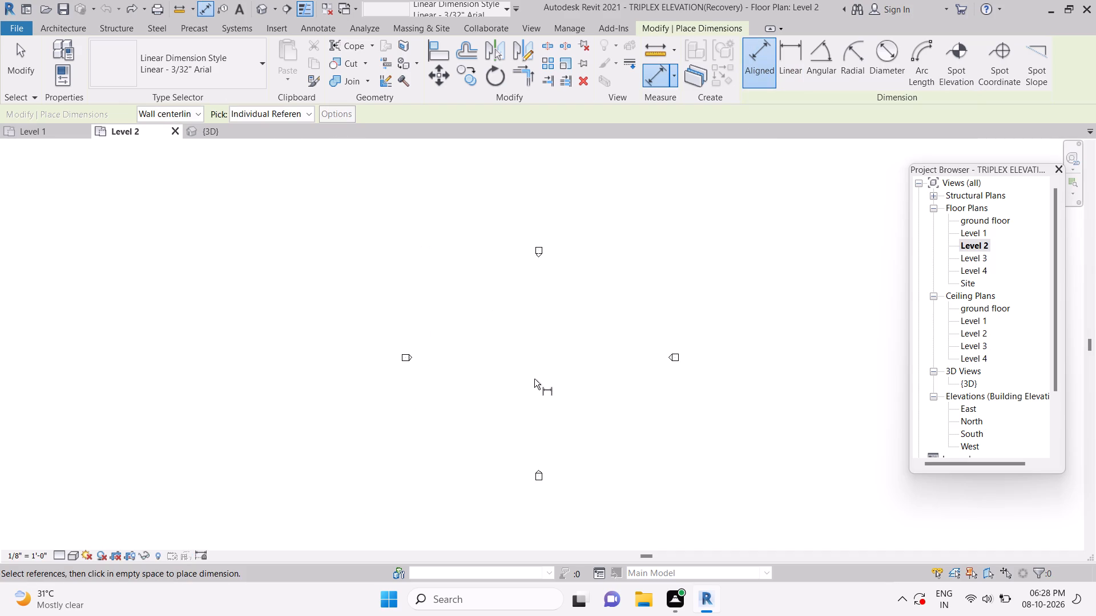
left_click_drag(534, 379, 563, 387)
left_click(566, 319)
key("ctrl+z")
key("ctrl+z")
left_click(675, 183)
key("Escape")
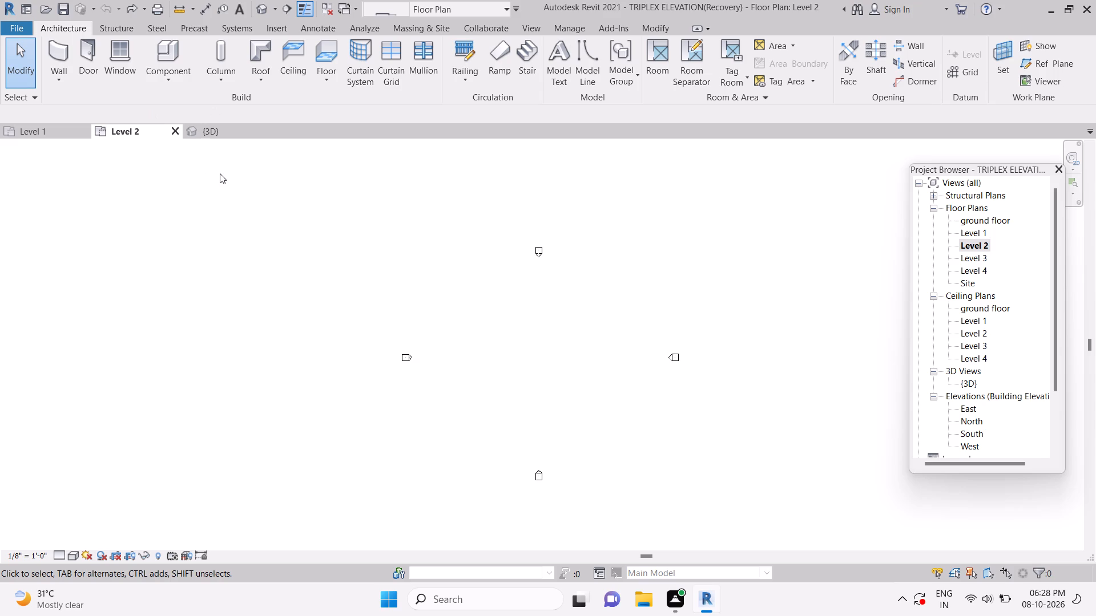
Open the default 3D view and dismiss the Autodesk notification pop-up covering the model.
left_click(212, 135)
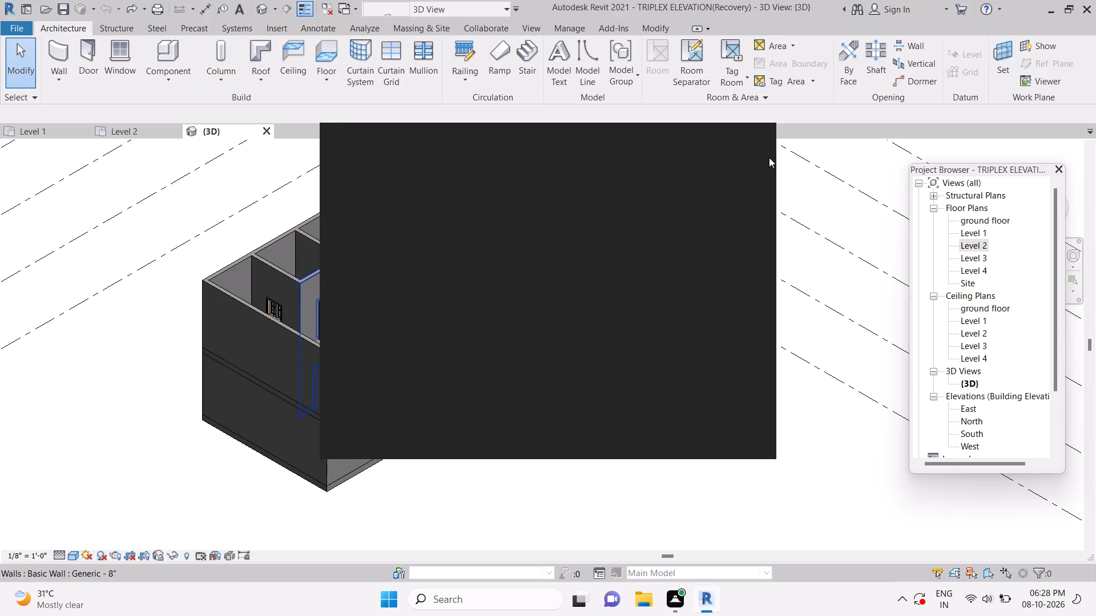
left_click(760, 129)
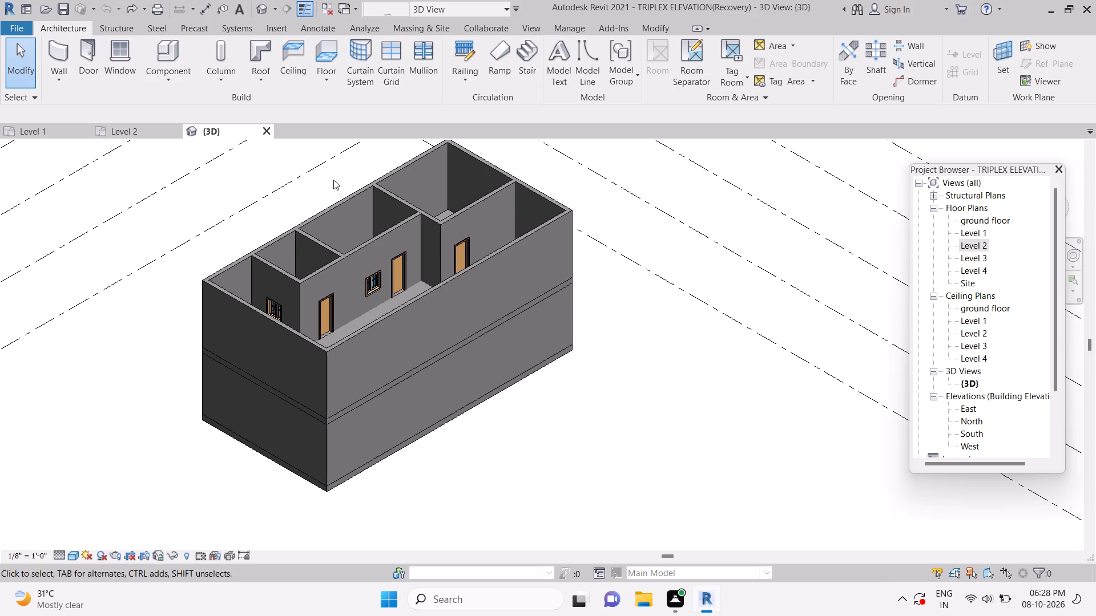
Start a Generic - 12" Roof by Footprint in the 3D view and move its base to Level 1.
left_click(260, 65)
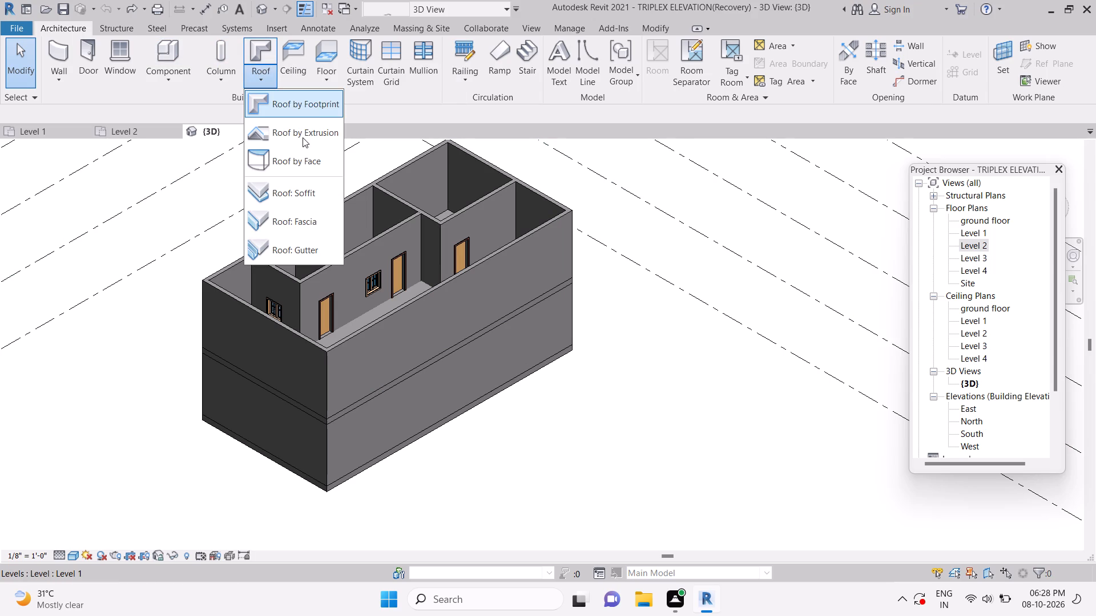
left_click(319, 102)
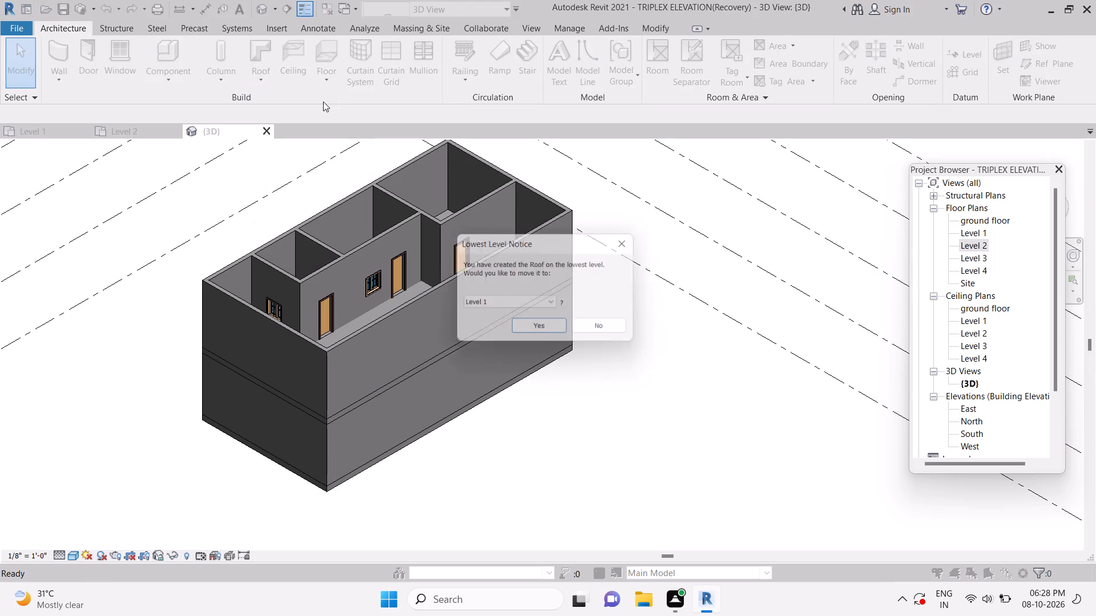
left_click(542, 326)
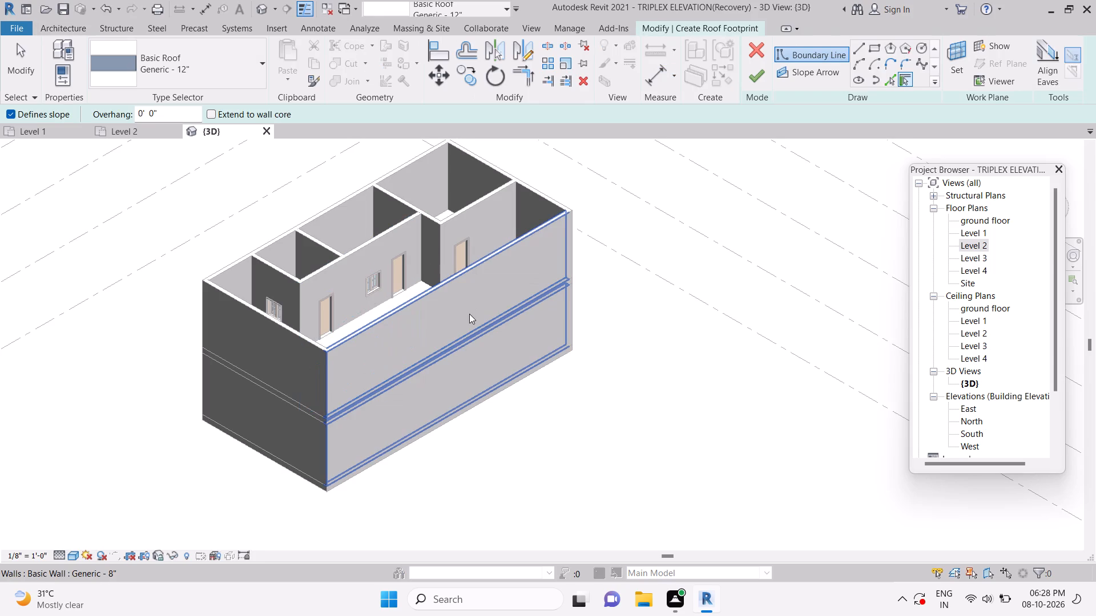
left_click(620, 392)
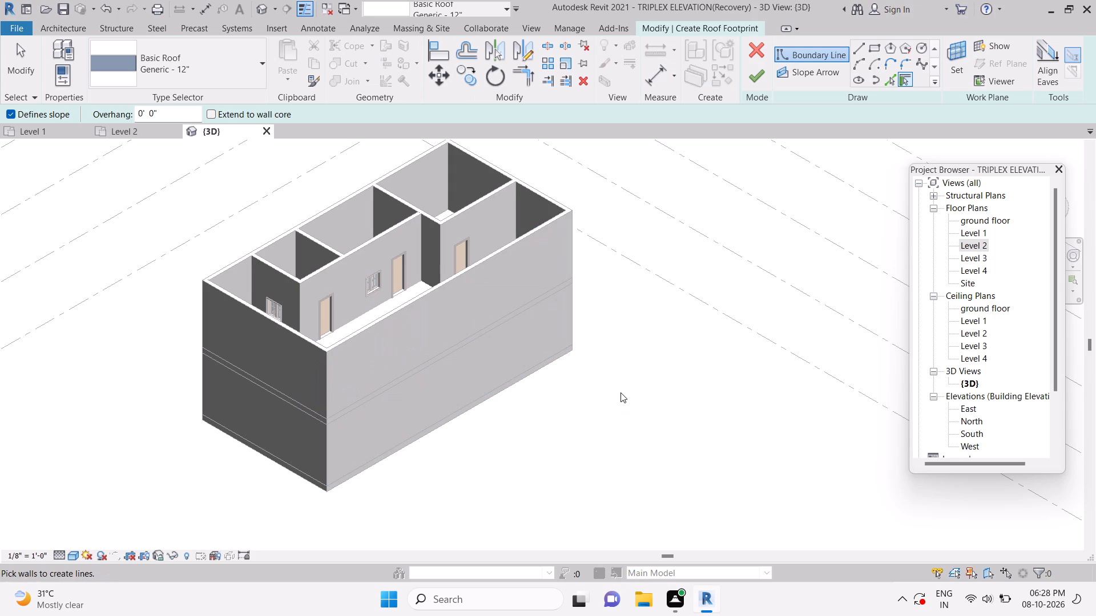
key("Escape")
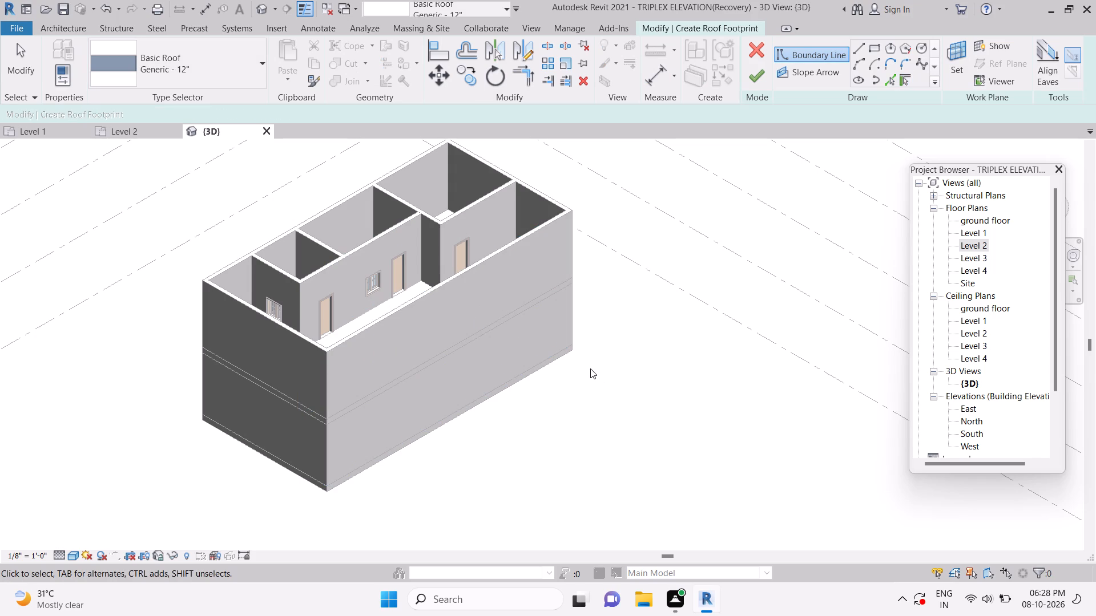
Examine the Level 2, Level 1 and ground floor plans and the 3D view with the roof sketch open.
left_click(138, 129)
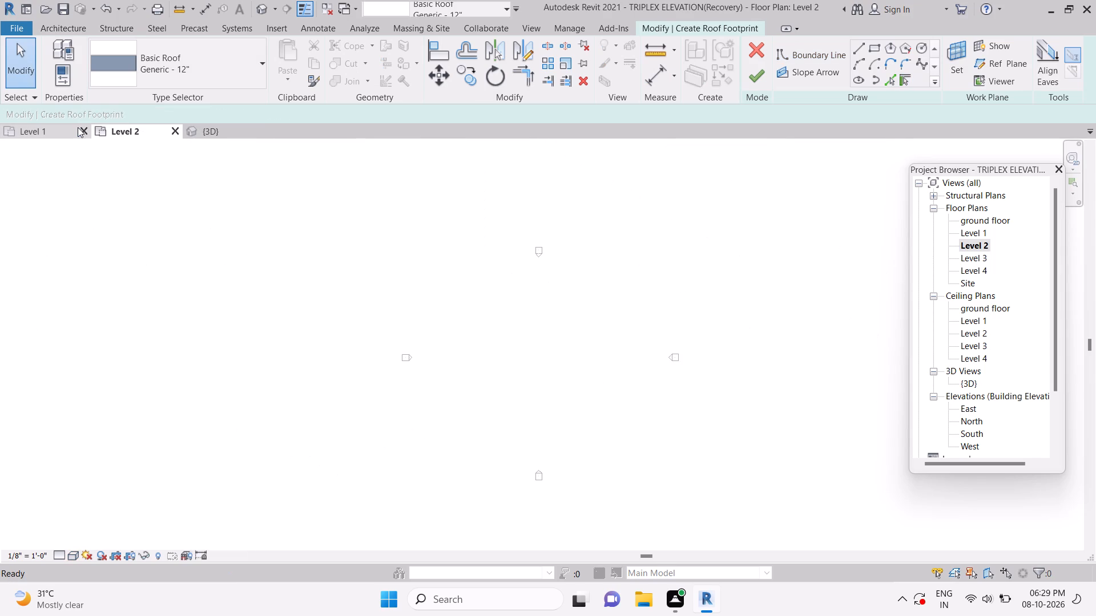
left_click(76, 127)
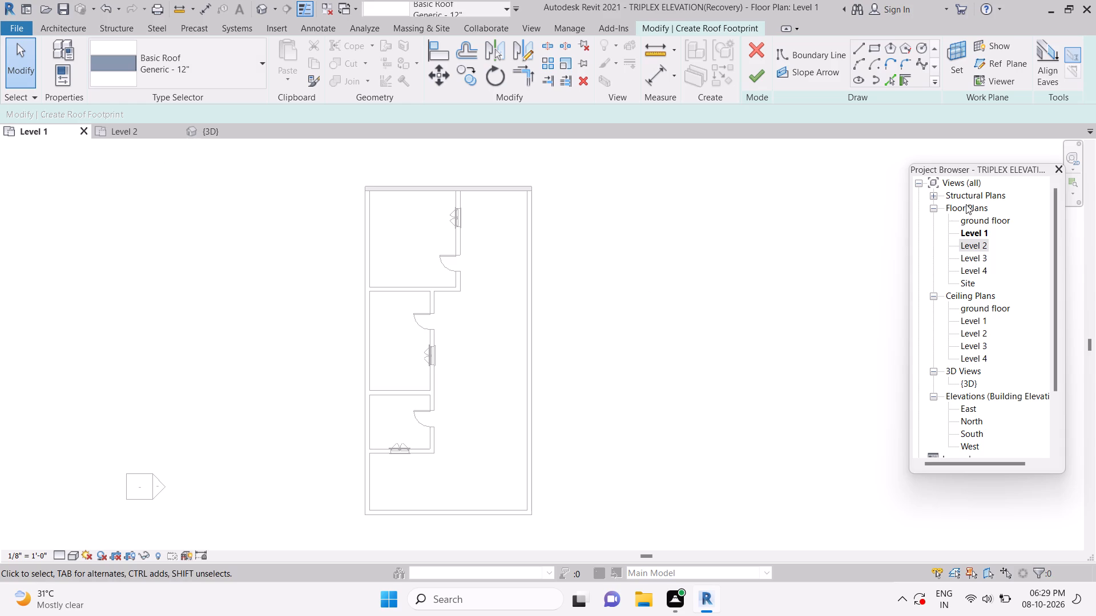
double_click(981, 218)
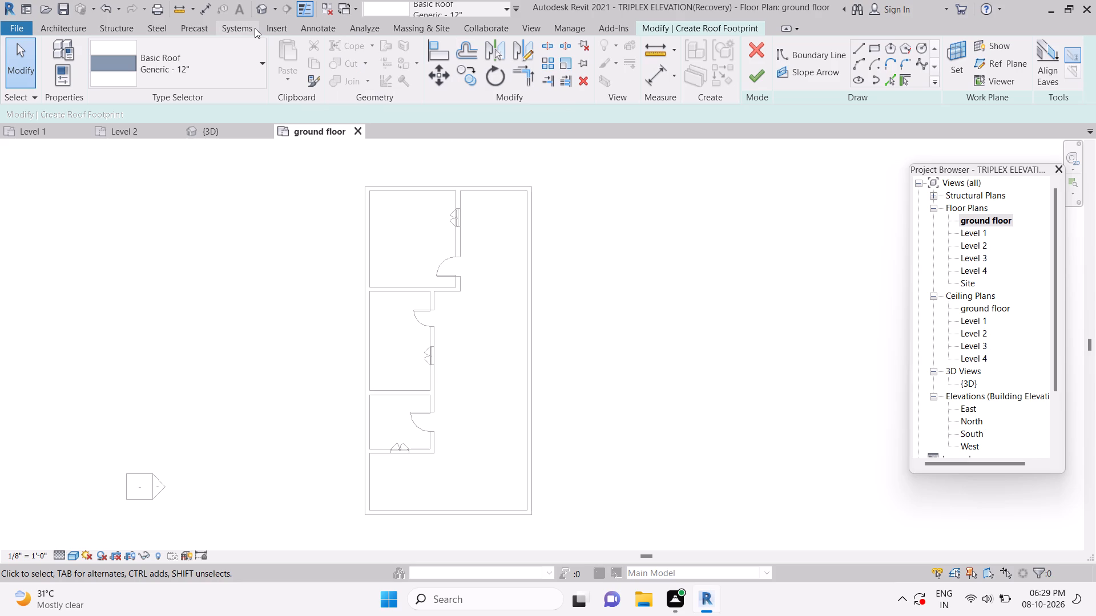
left_click(540, 31)
double_click(402, 44)
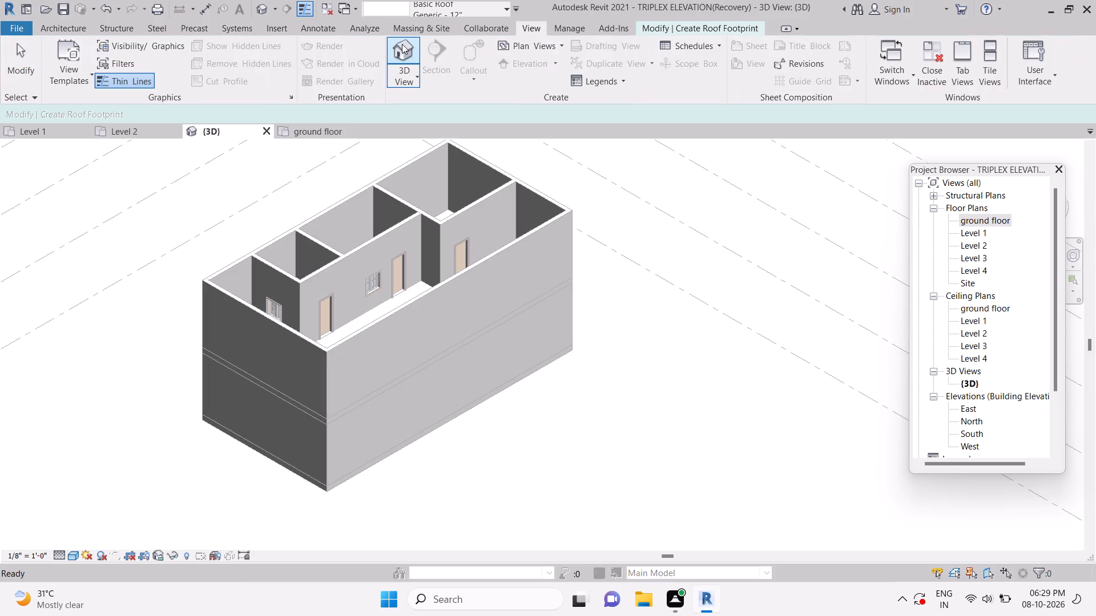
scroll(565, 253, "down", 1)
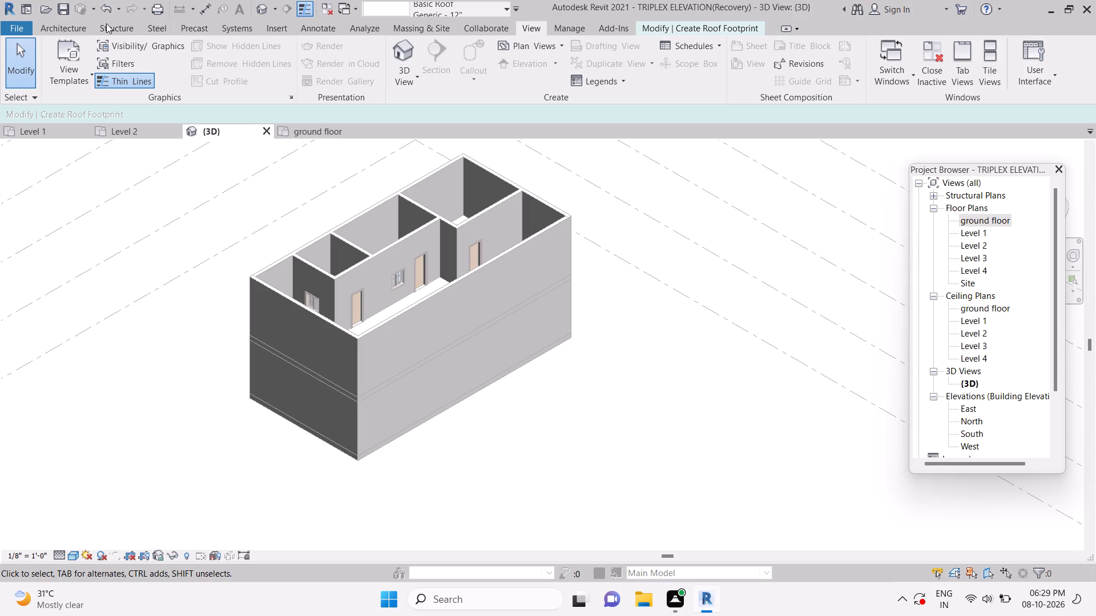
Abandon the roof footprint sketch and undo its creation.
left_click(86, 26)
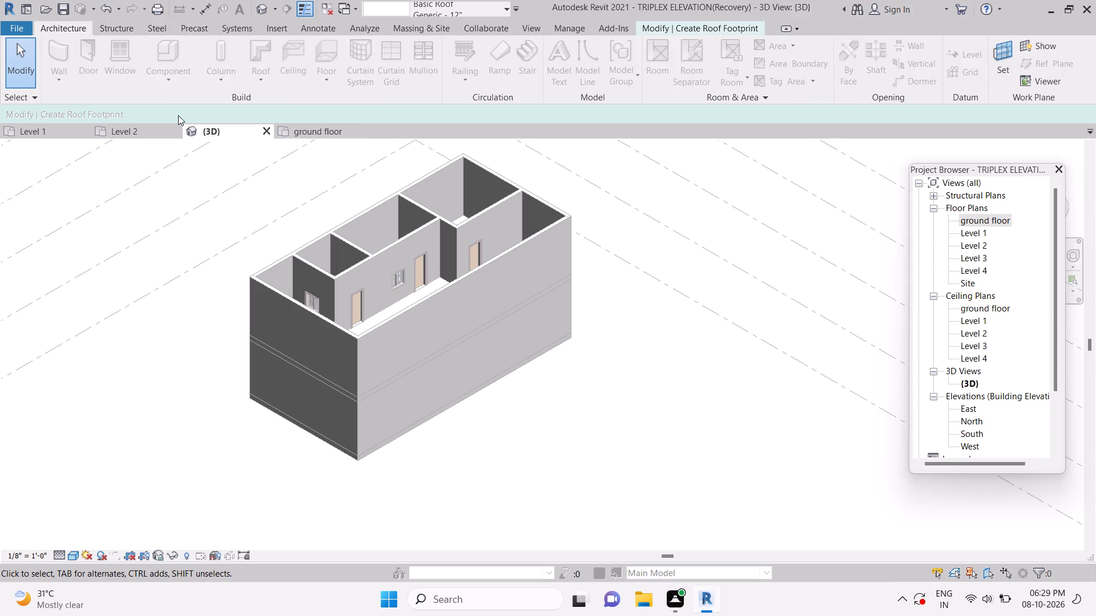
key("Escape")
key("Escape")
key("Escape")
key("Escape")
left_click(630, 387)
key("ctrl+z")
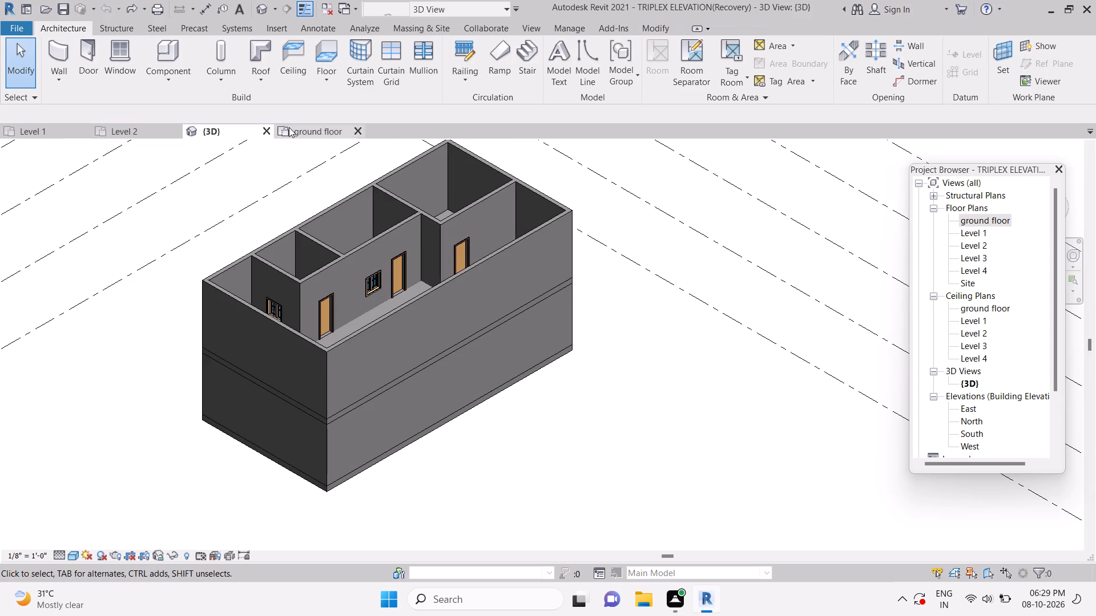
Start a Generic - 12" Roof by Footprint in the 3D view and move its base to Level 2.
left_click(249, 42)
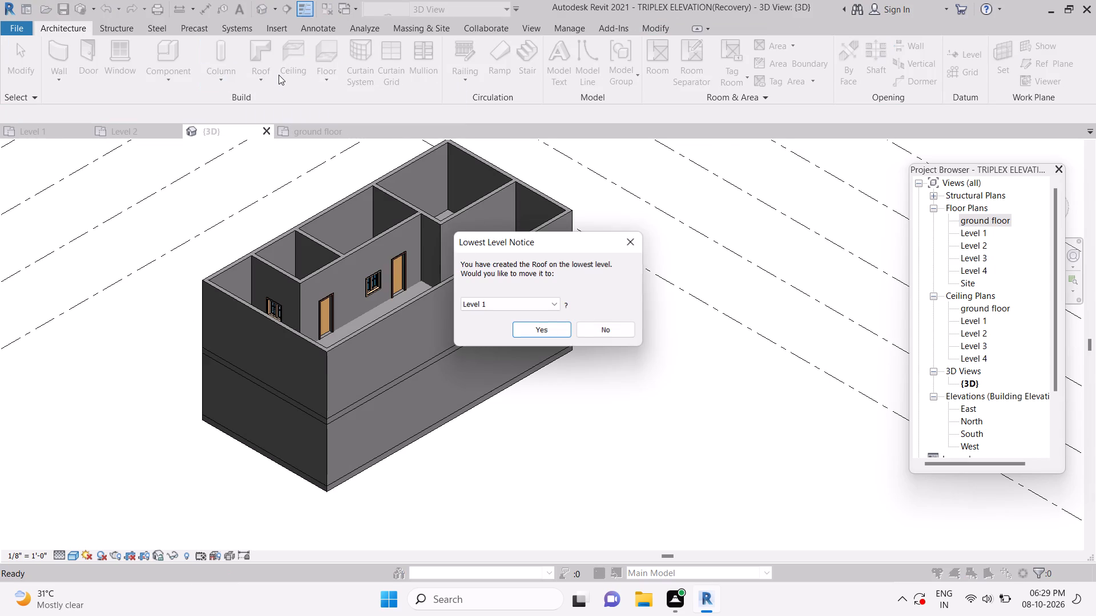
left_click(553, 304)
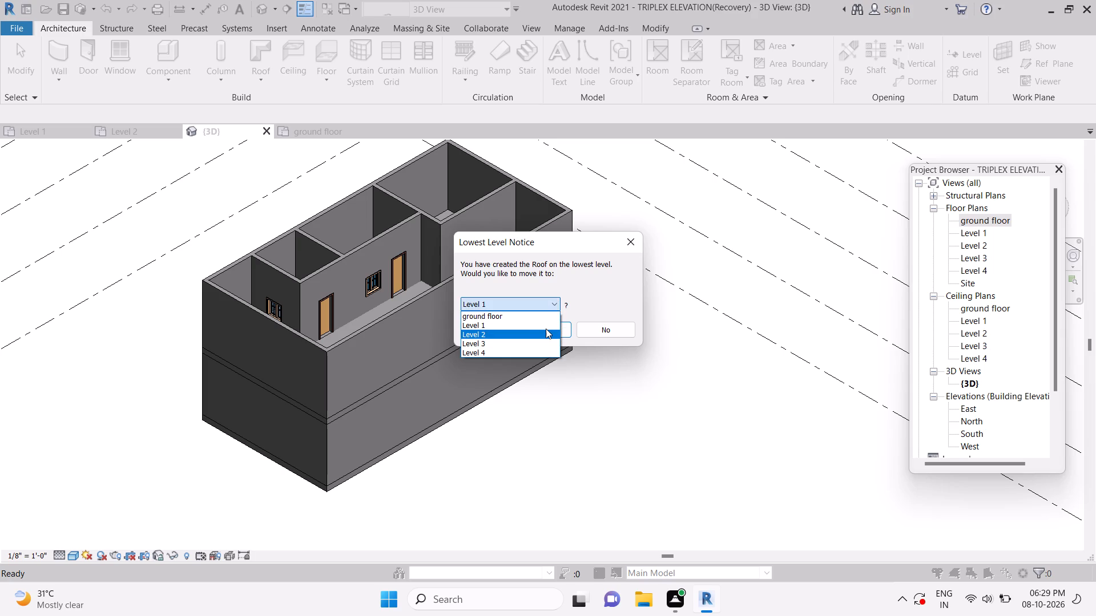
left_click(546, 331)
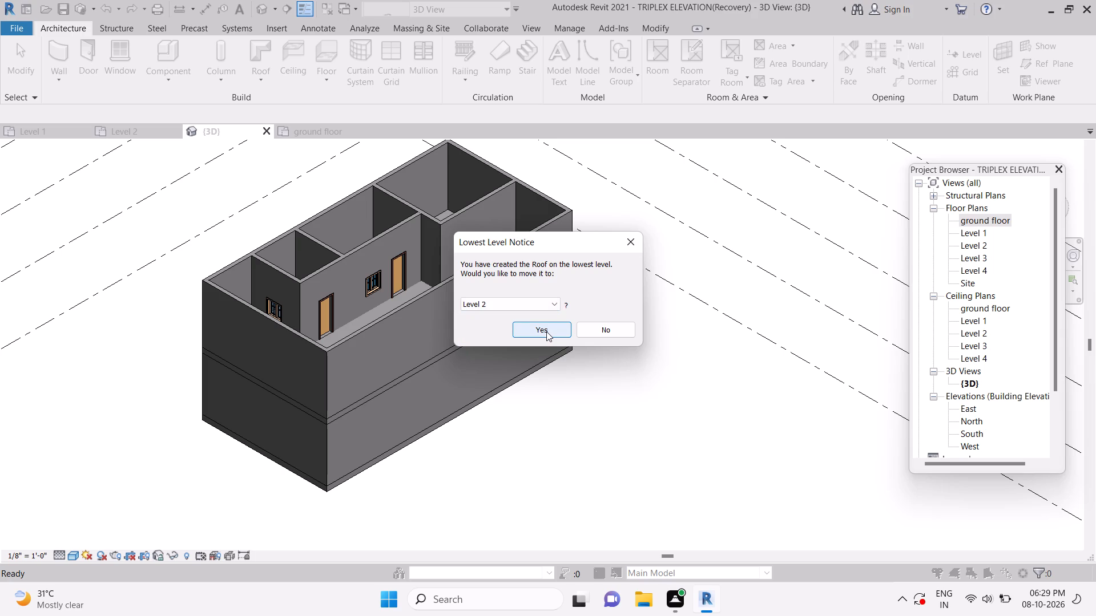
left_click(546, 331)
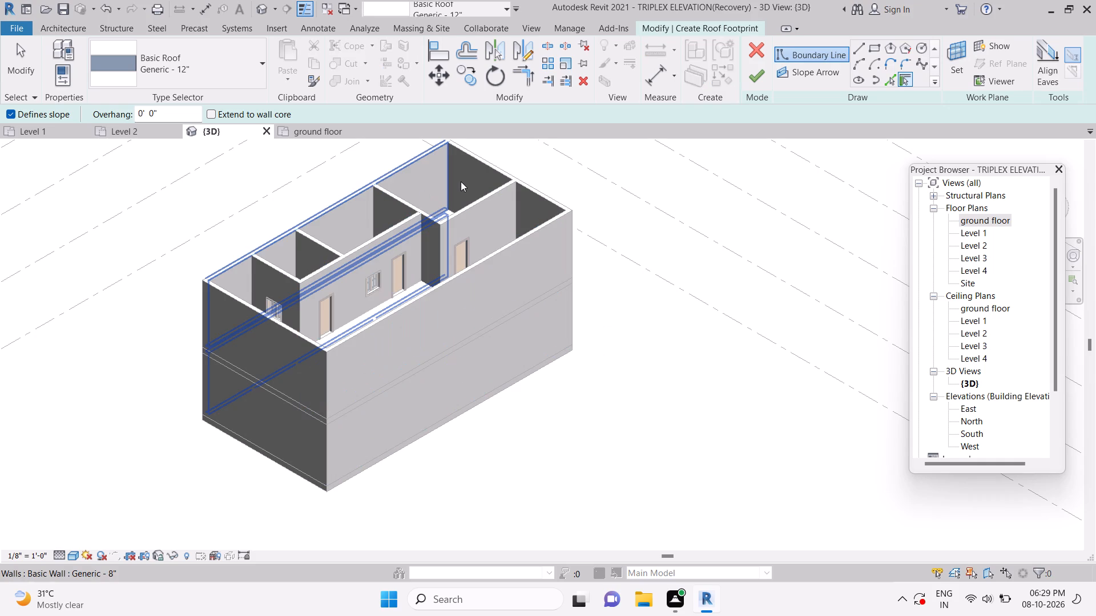
Turn on Extend to wall core for the roof boundary and dismiss the Autodesk notification pop-up.
left_click(186, 339)
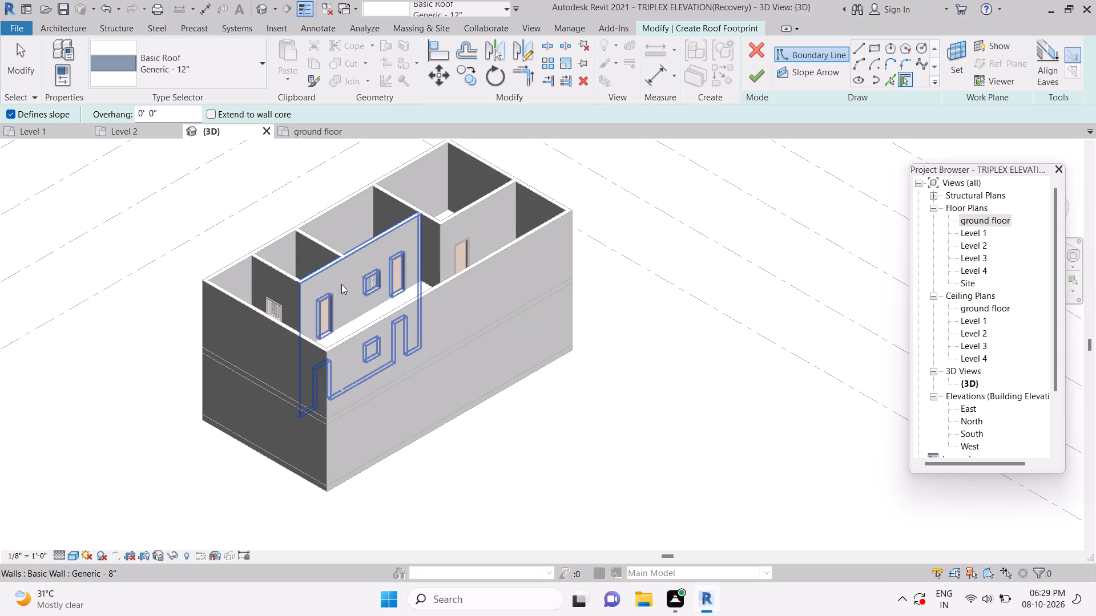
left_click(216, 114)
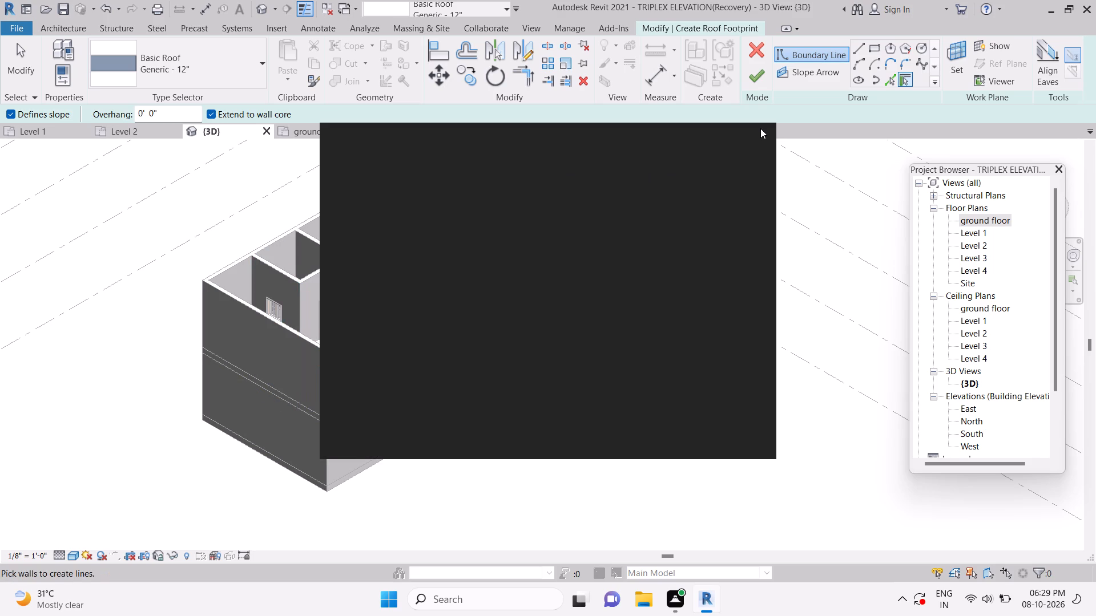
left_click(760, 128)
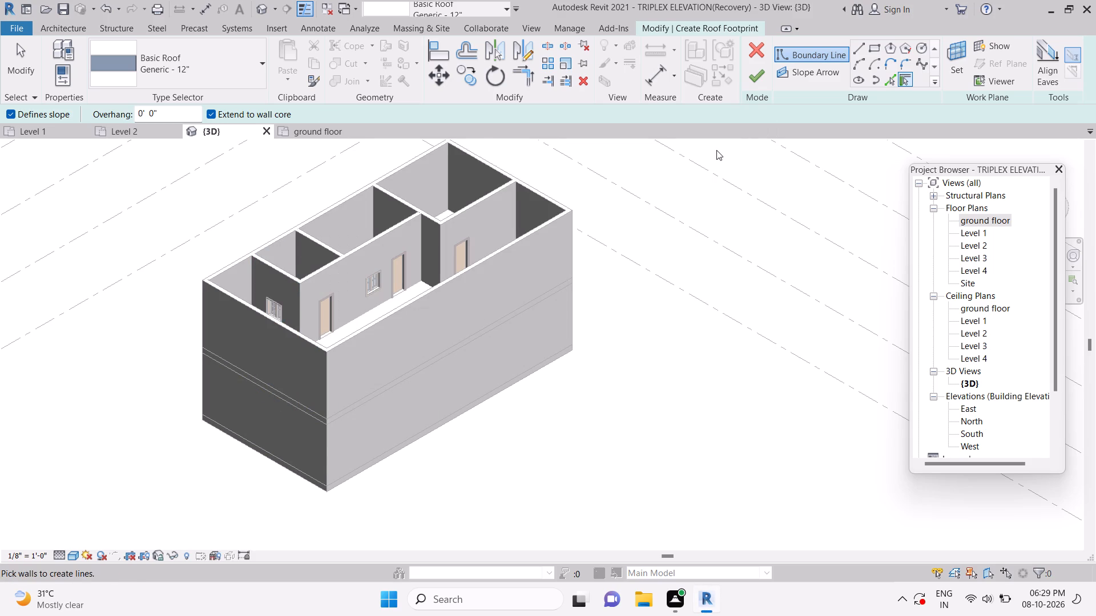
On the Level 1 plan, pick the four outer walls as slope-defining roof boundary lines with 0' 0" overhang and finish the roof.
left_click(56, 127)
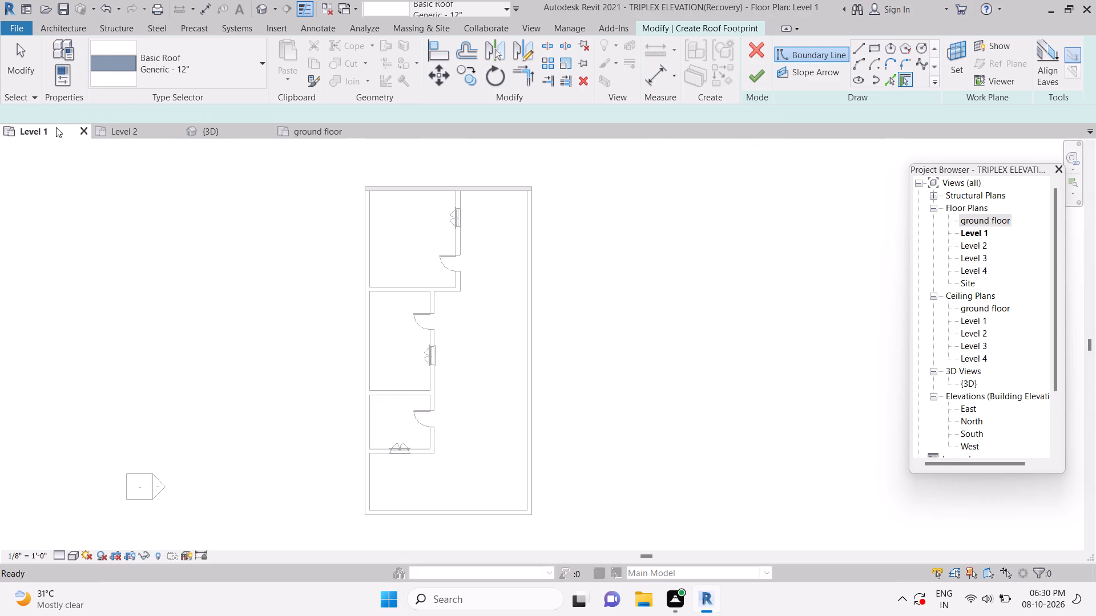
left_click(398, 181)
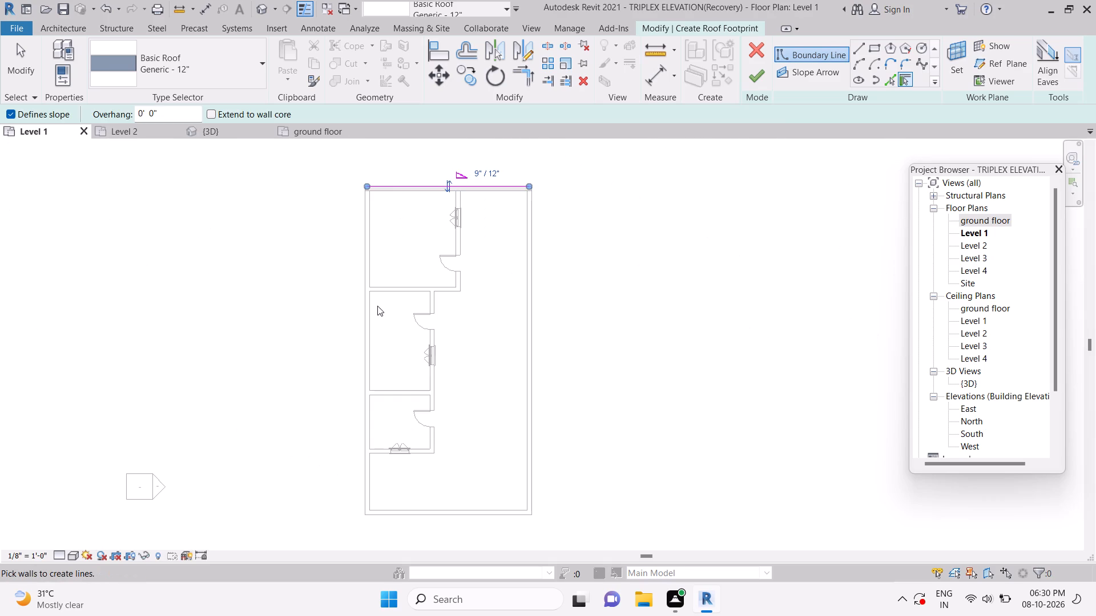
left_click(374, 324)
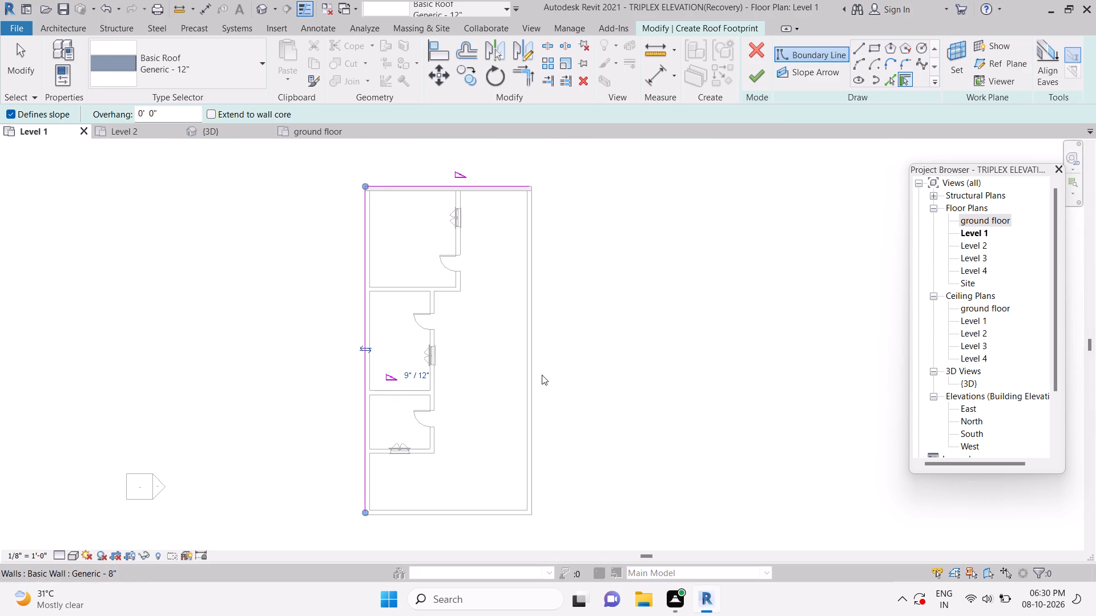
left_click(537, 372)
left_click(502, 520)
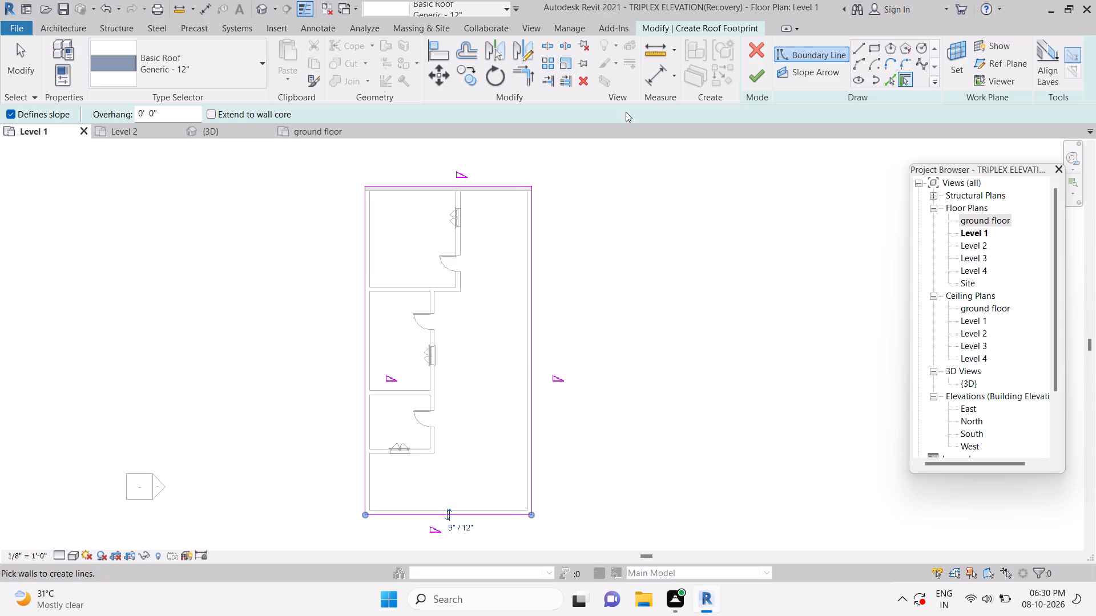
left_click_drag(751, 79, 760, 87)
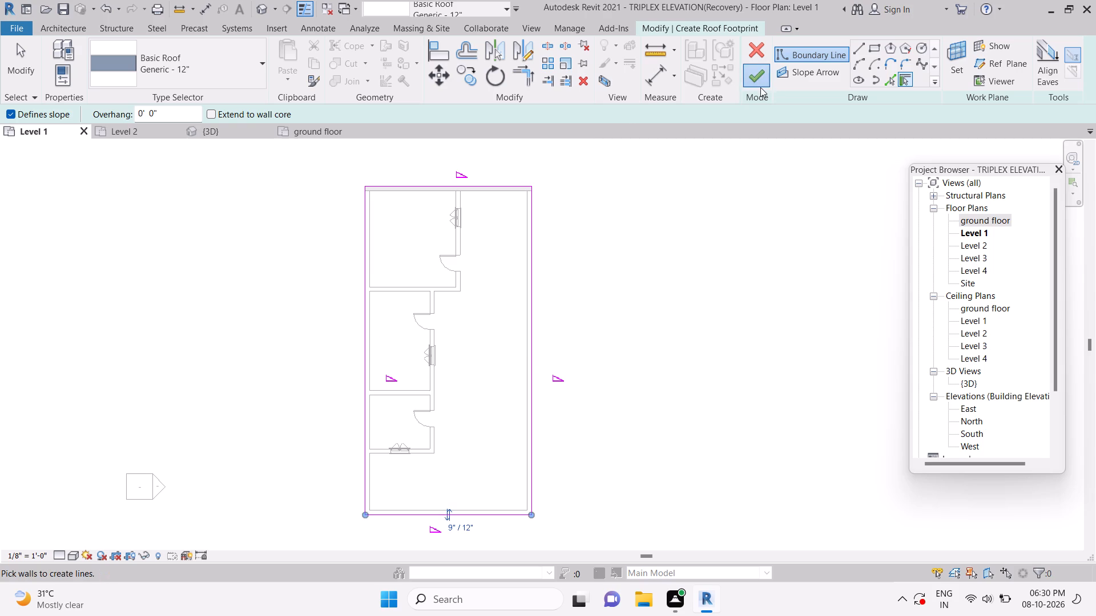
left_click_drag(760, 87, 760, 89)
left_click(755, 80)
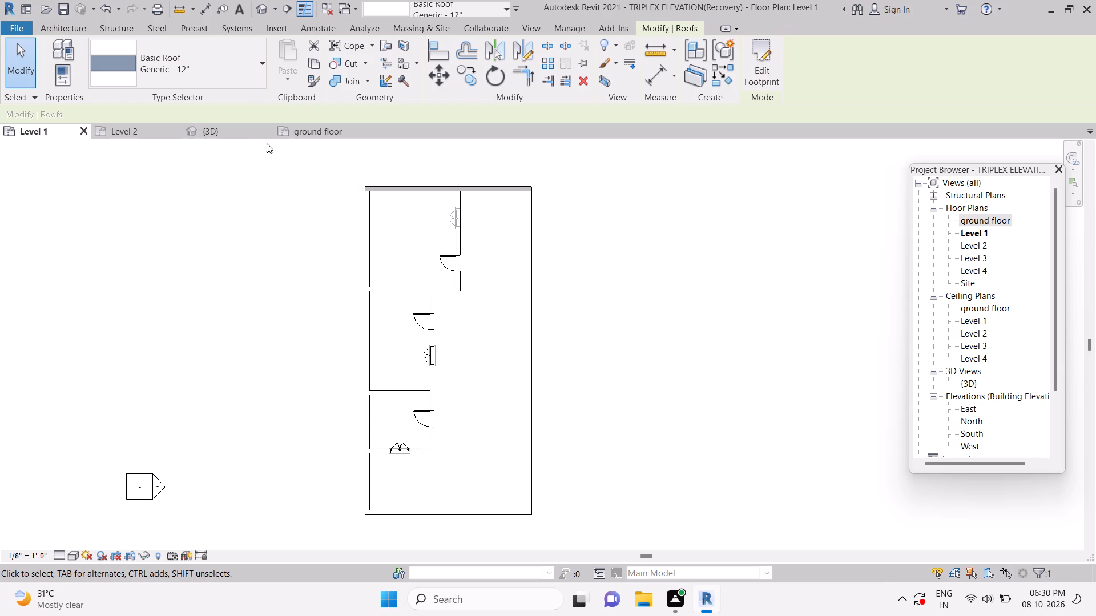
Examine the finished roof over the building in the 3D view.
left_click(241, 135)
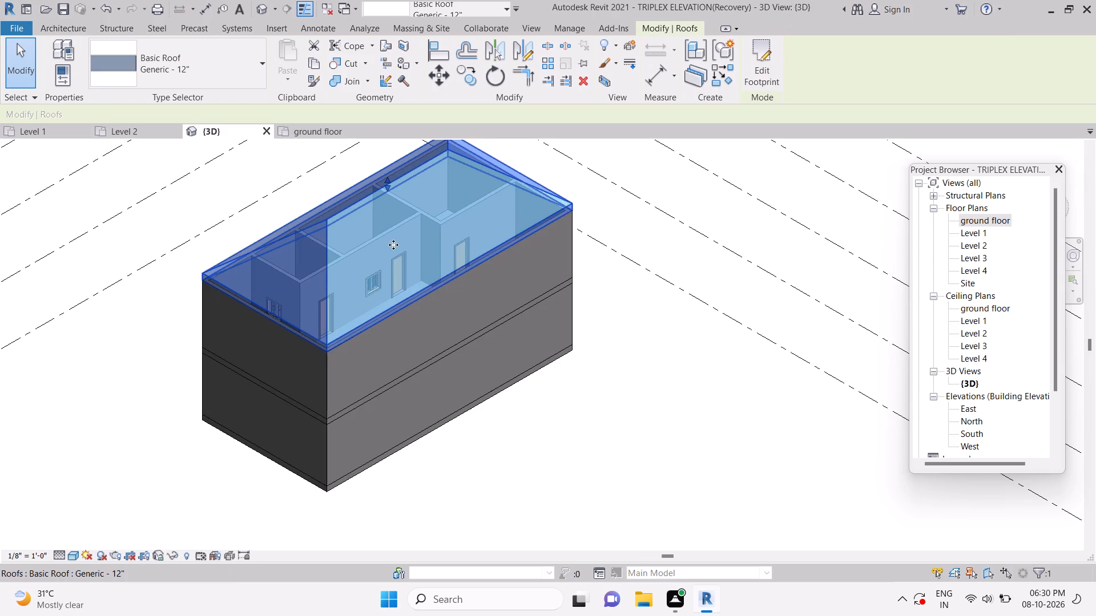
scroll(393, 262, "down", 1)
scroll(393, 262, "up", 3)
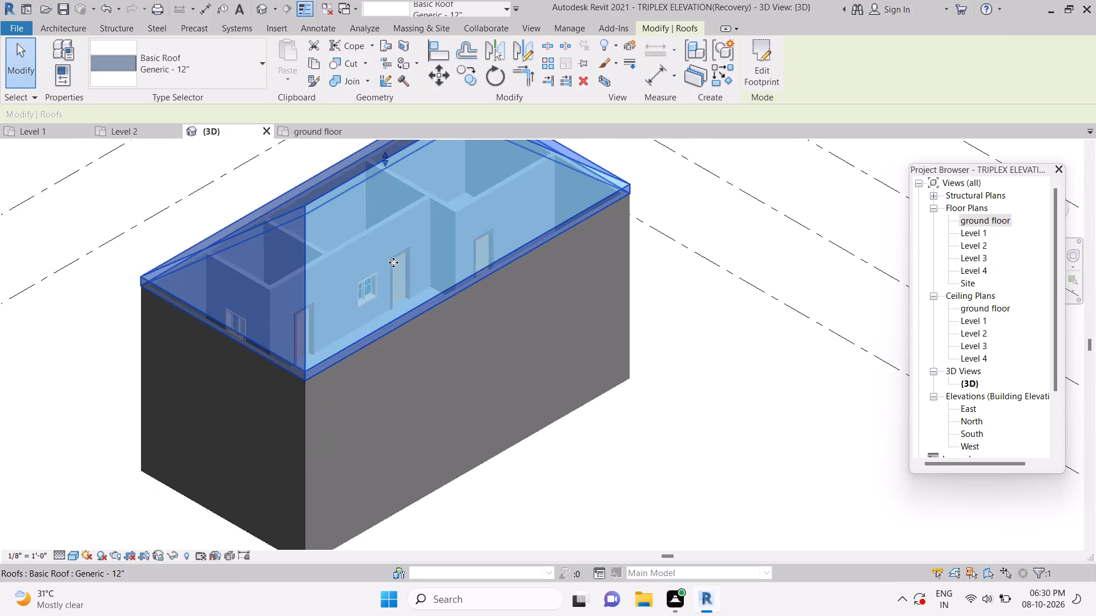
scroll(393, 262, "up", 1)
scroll(394, 263, "down", 3)
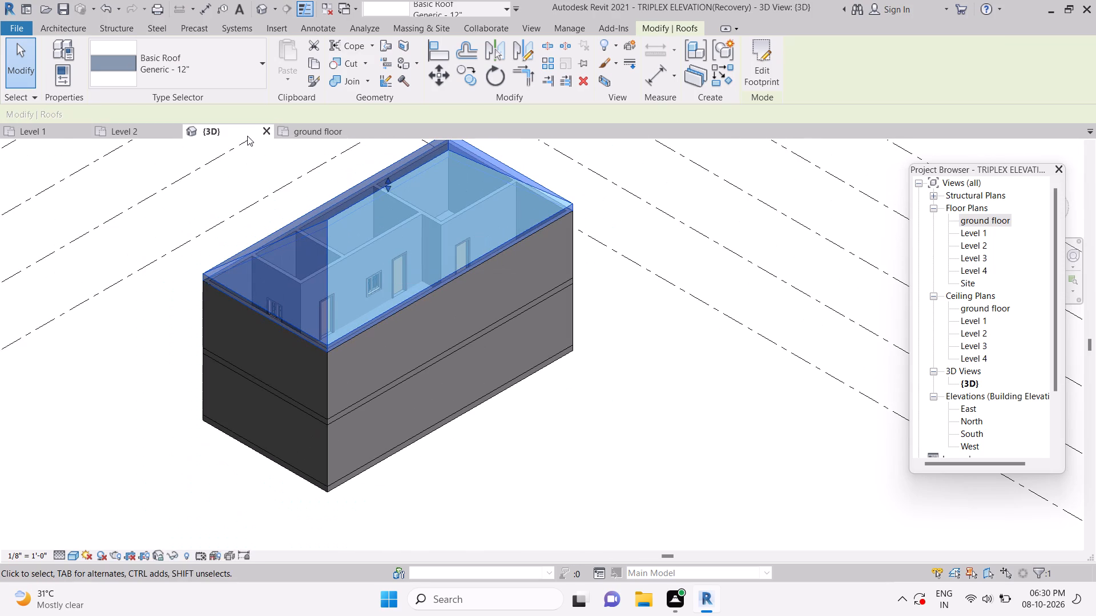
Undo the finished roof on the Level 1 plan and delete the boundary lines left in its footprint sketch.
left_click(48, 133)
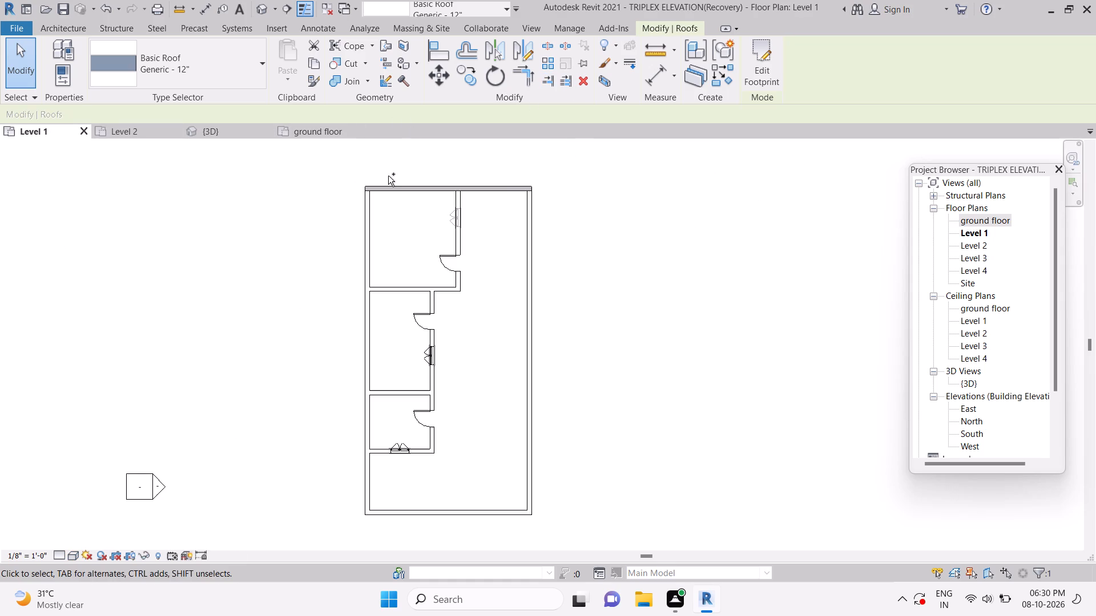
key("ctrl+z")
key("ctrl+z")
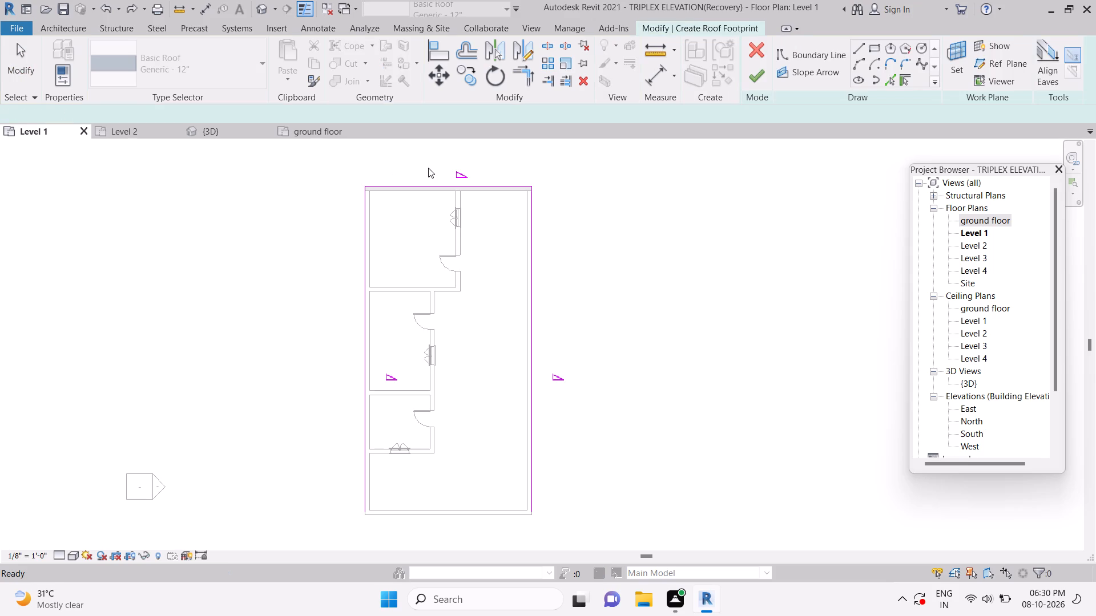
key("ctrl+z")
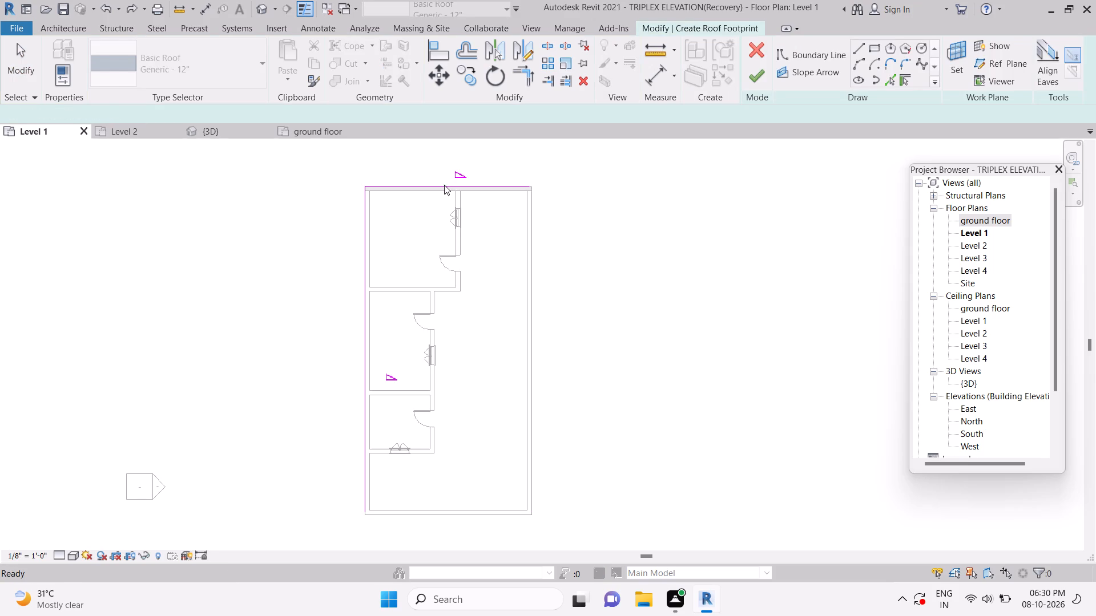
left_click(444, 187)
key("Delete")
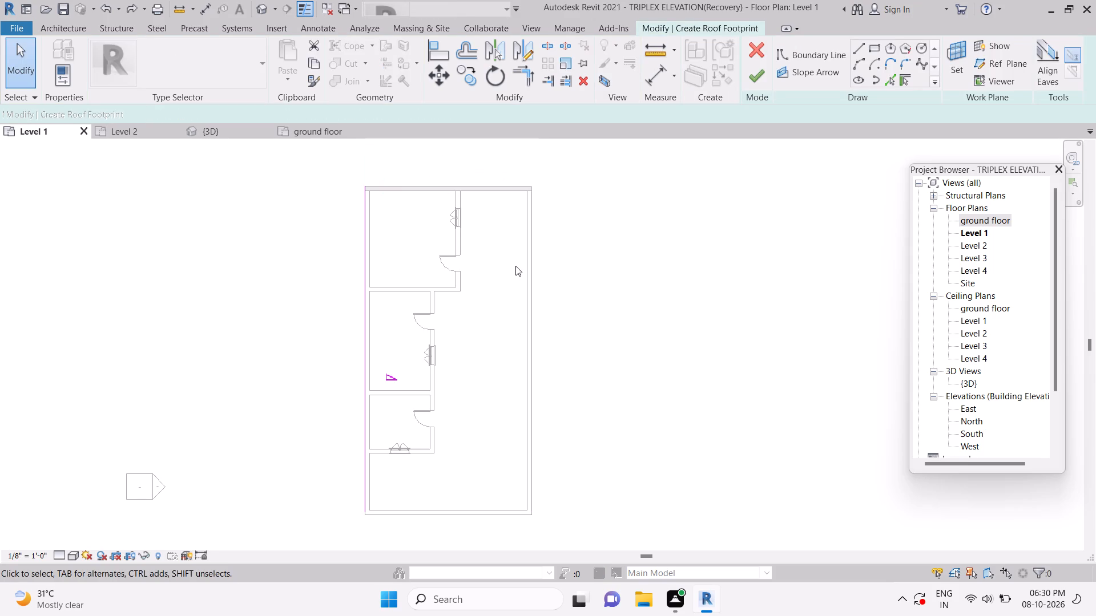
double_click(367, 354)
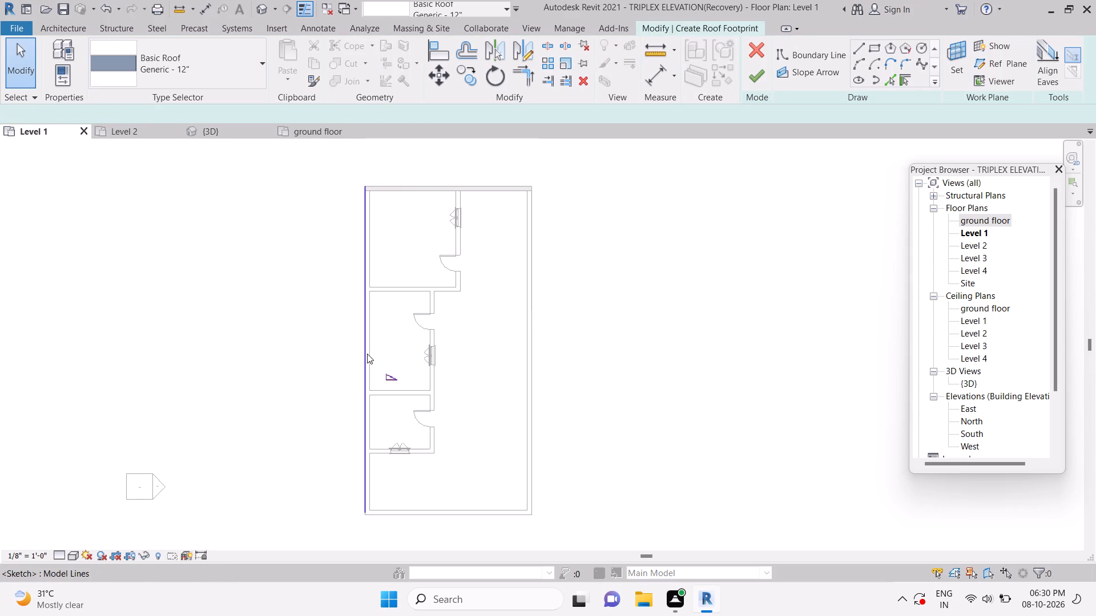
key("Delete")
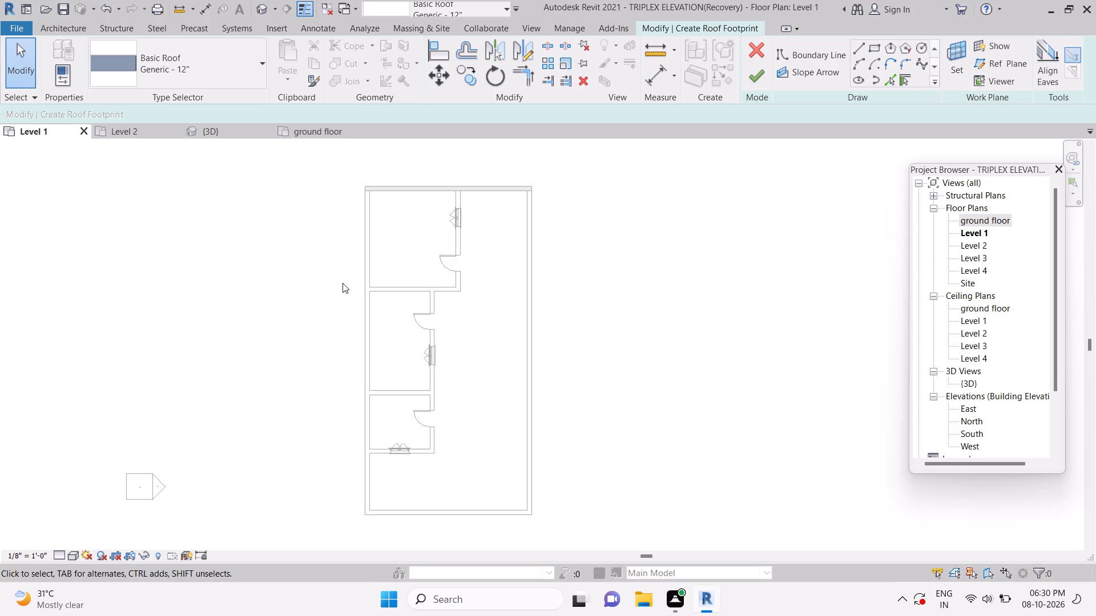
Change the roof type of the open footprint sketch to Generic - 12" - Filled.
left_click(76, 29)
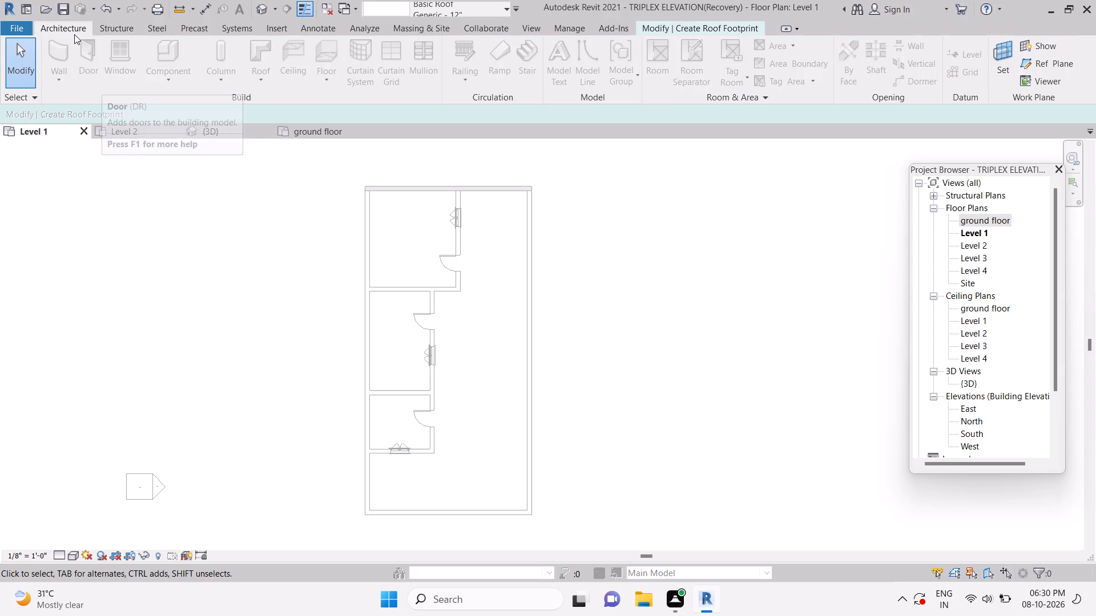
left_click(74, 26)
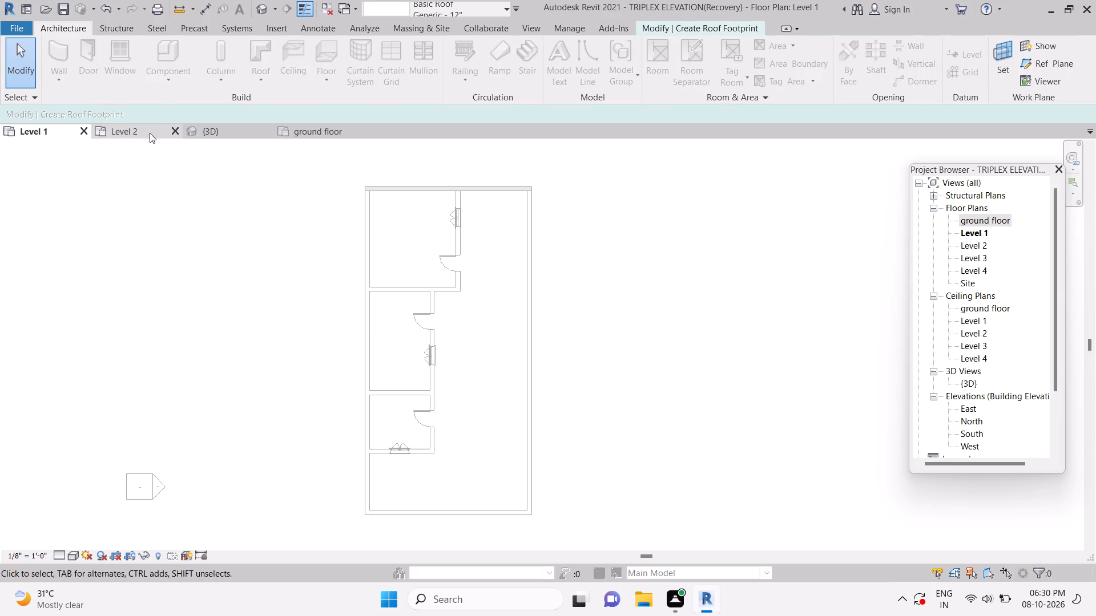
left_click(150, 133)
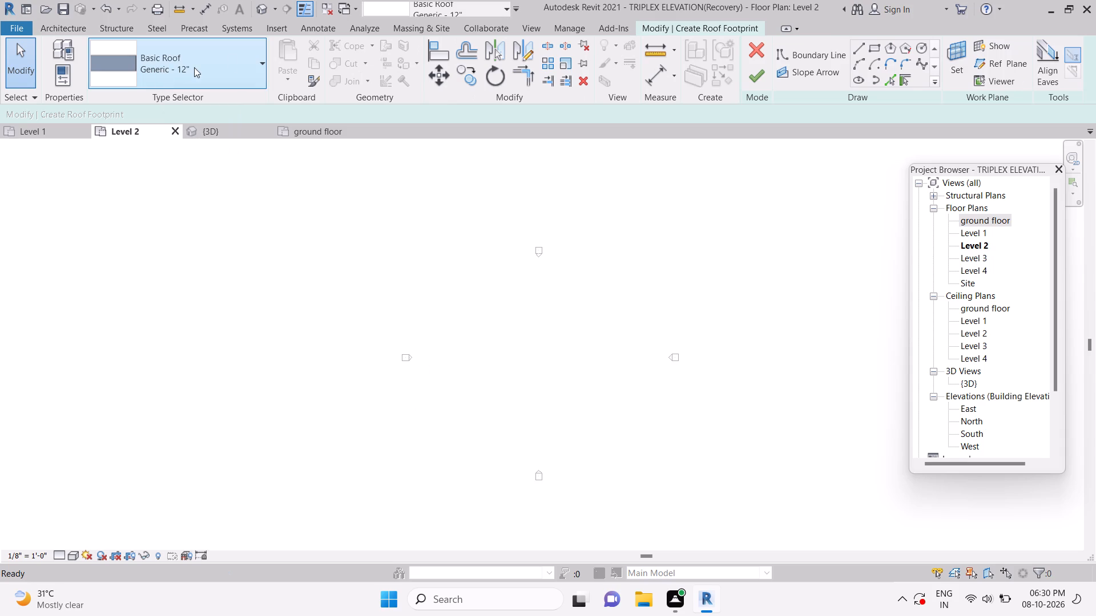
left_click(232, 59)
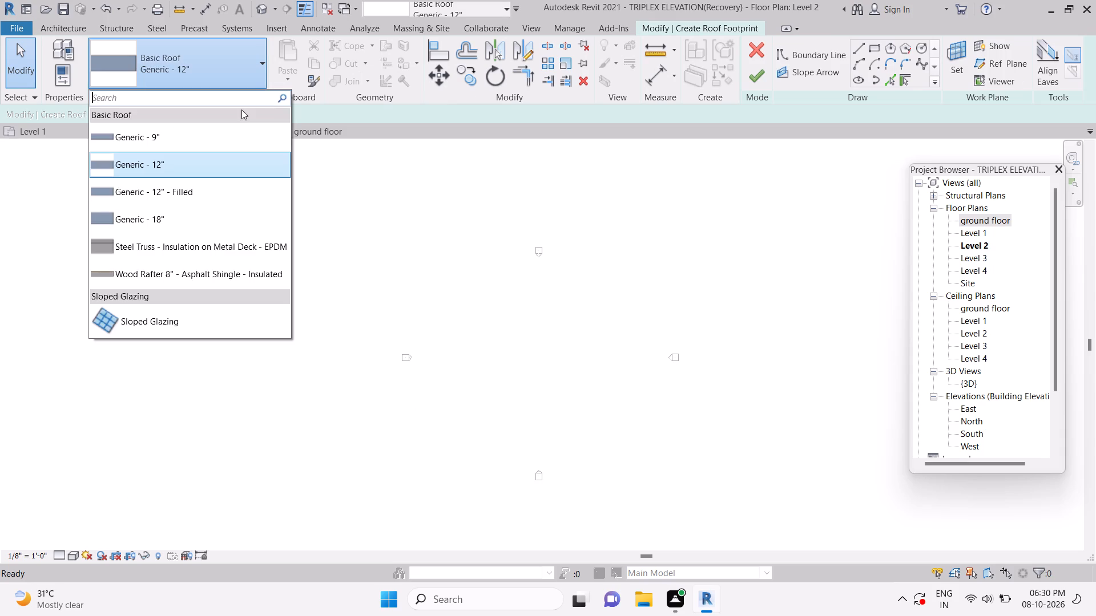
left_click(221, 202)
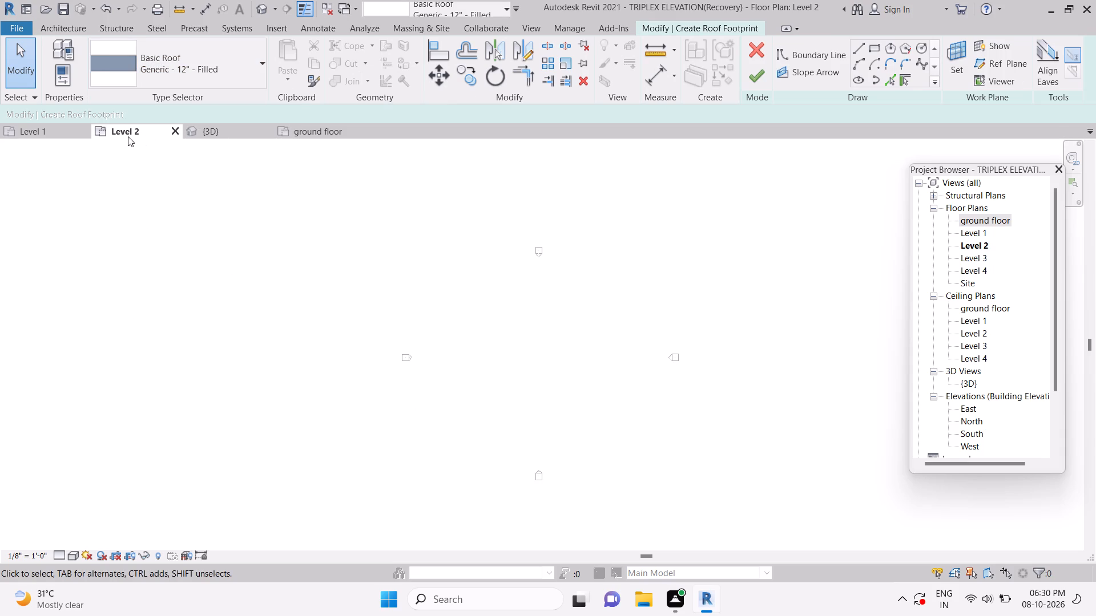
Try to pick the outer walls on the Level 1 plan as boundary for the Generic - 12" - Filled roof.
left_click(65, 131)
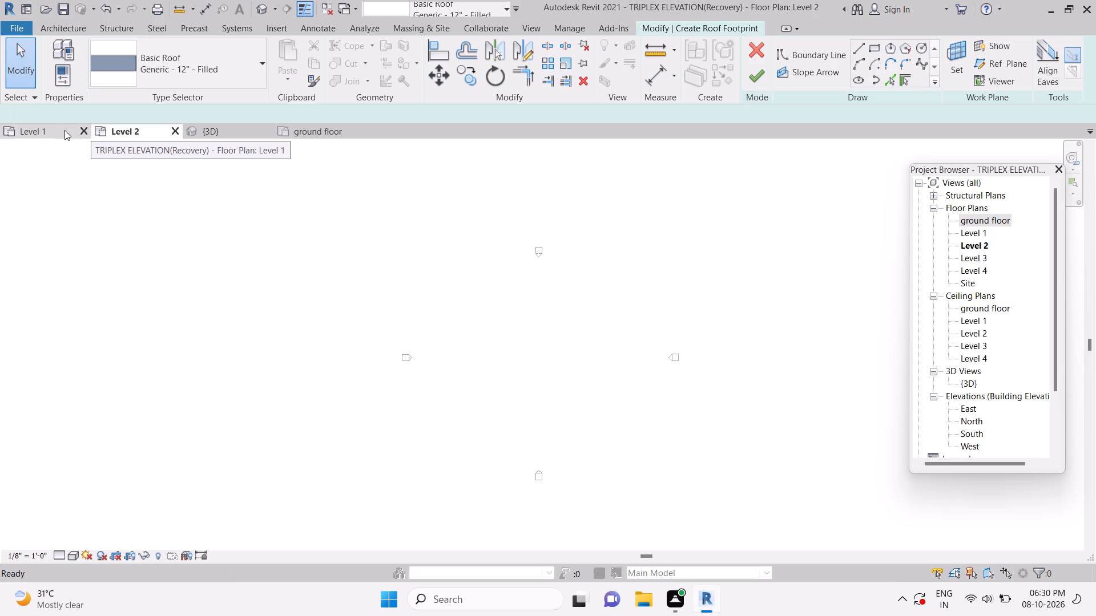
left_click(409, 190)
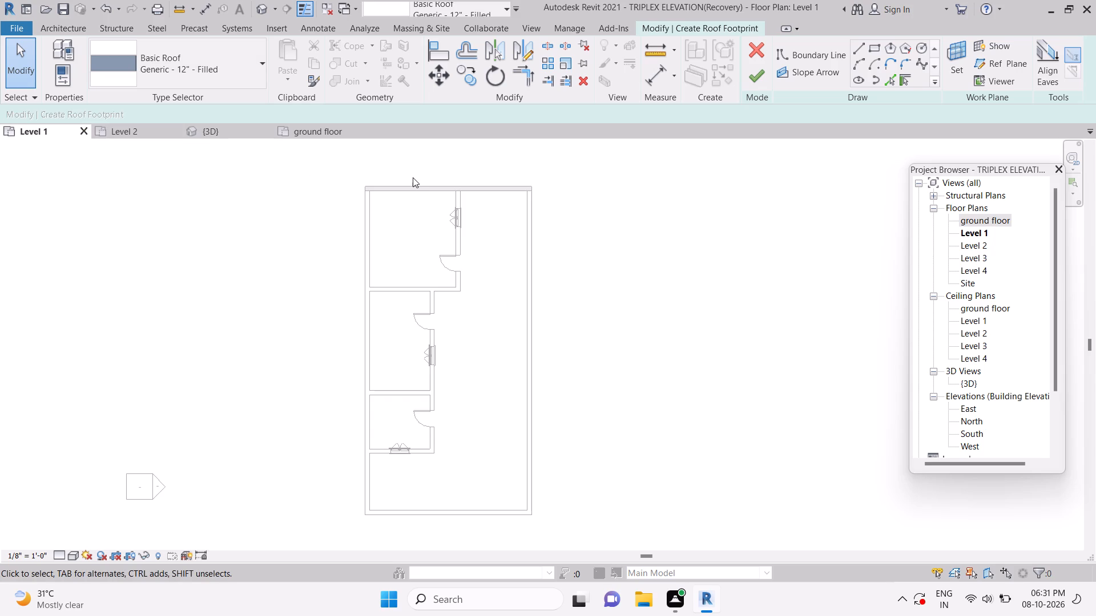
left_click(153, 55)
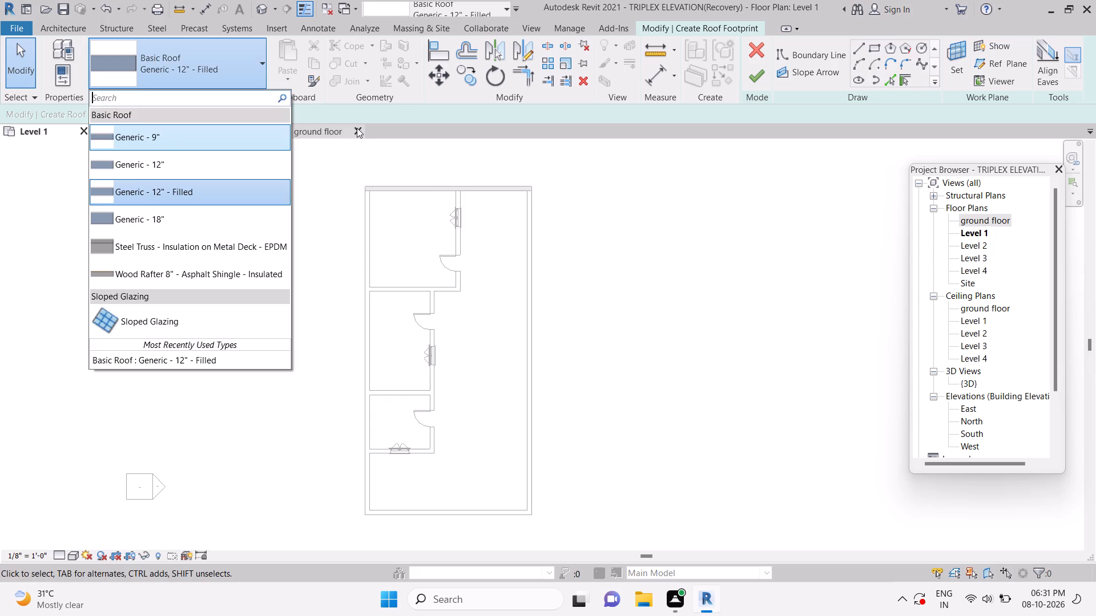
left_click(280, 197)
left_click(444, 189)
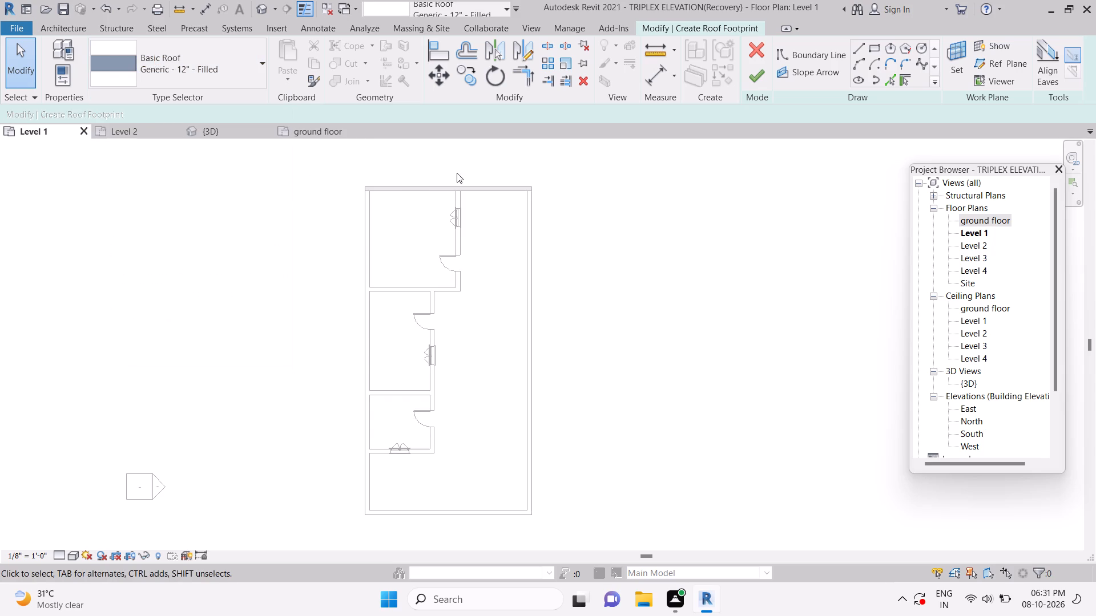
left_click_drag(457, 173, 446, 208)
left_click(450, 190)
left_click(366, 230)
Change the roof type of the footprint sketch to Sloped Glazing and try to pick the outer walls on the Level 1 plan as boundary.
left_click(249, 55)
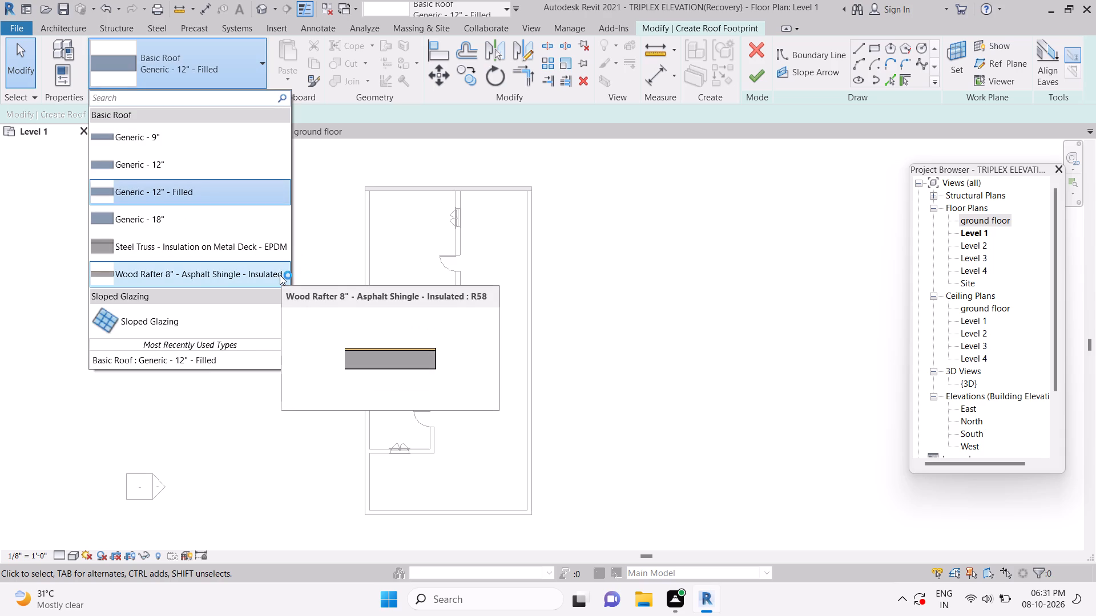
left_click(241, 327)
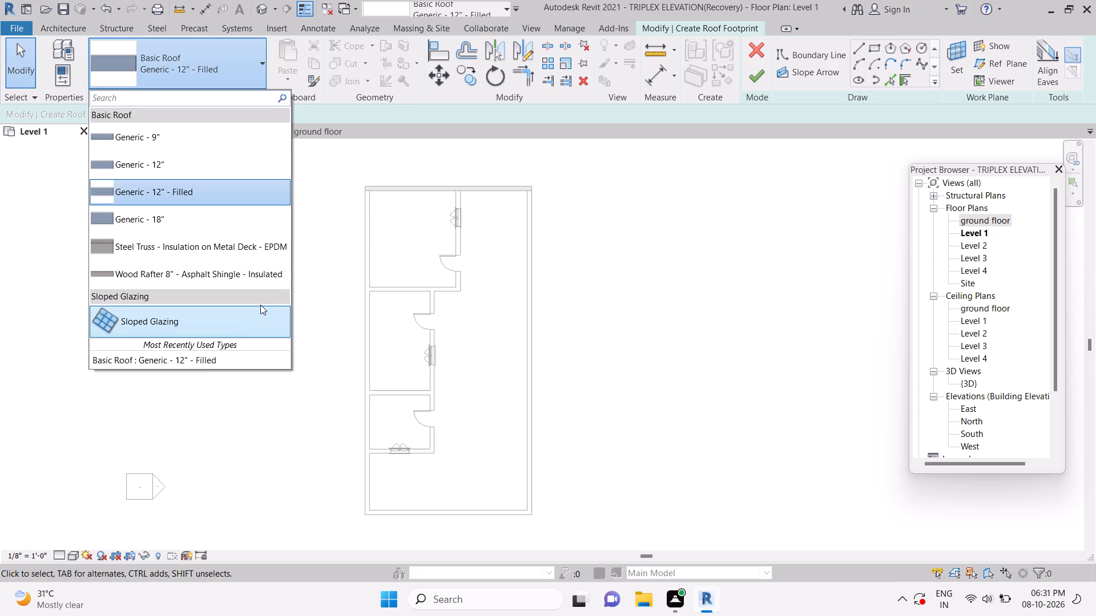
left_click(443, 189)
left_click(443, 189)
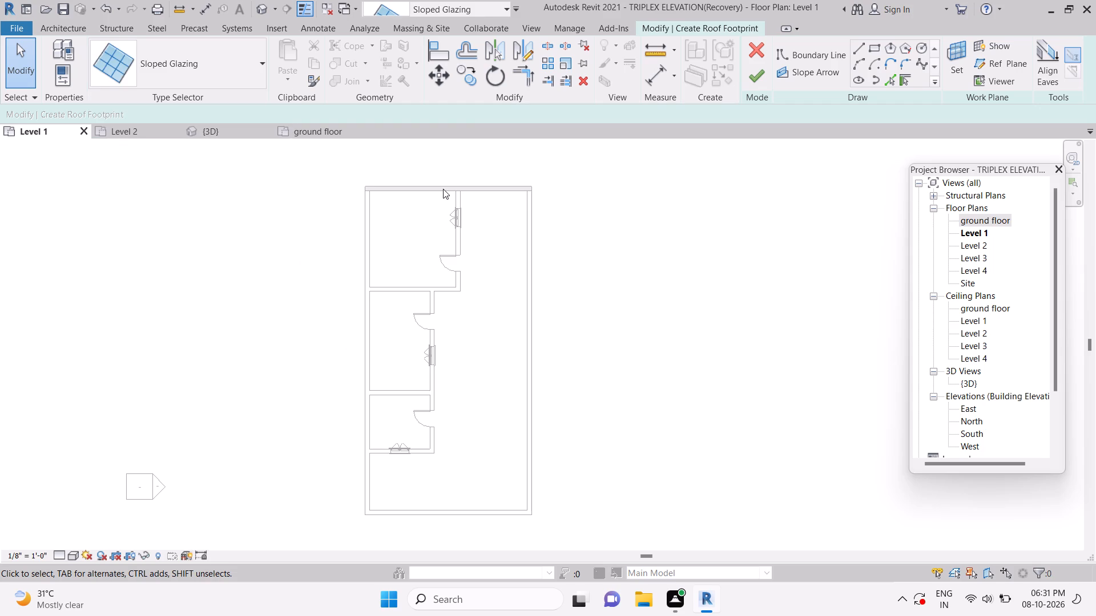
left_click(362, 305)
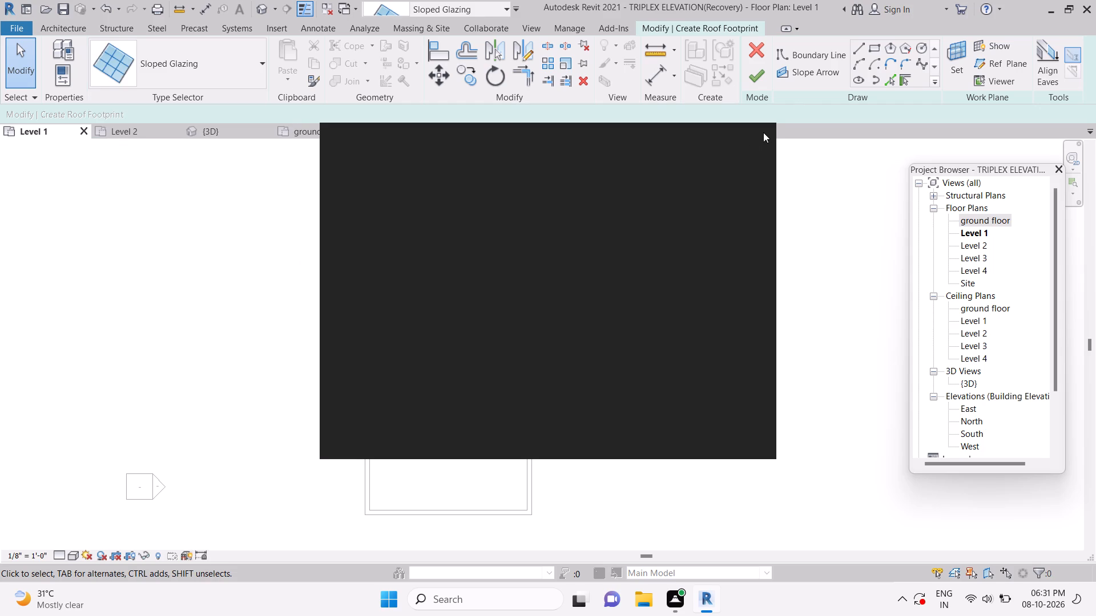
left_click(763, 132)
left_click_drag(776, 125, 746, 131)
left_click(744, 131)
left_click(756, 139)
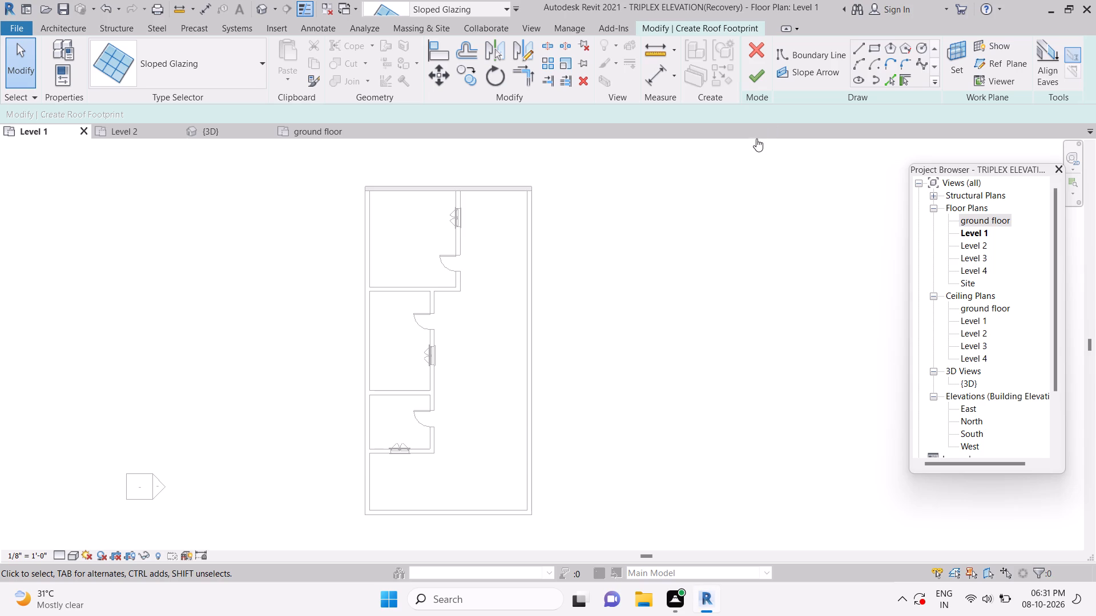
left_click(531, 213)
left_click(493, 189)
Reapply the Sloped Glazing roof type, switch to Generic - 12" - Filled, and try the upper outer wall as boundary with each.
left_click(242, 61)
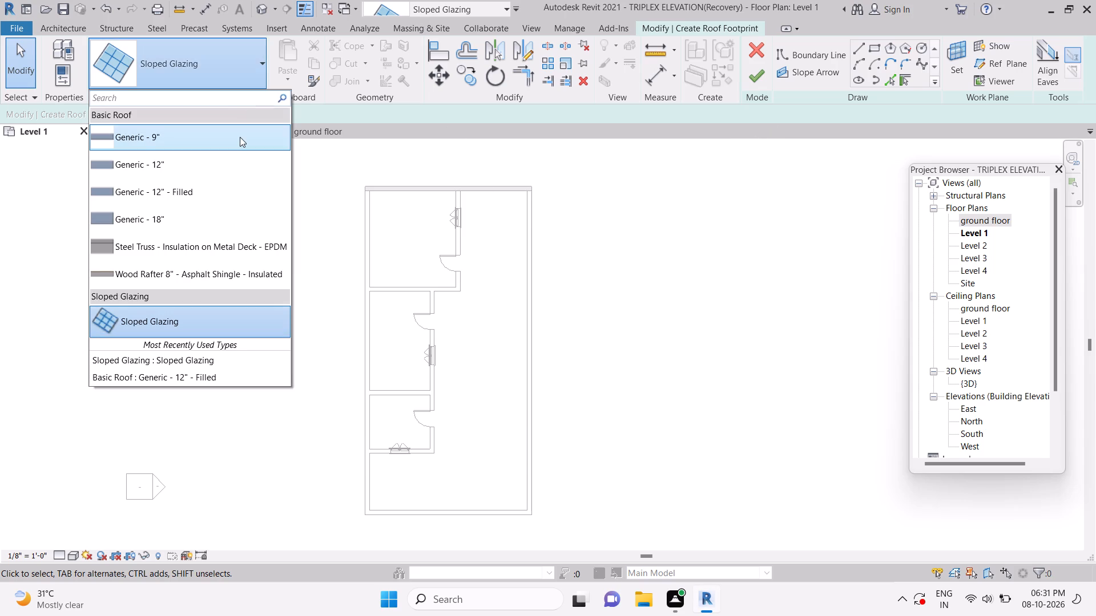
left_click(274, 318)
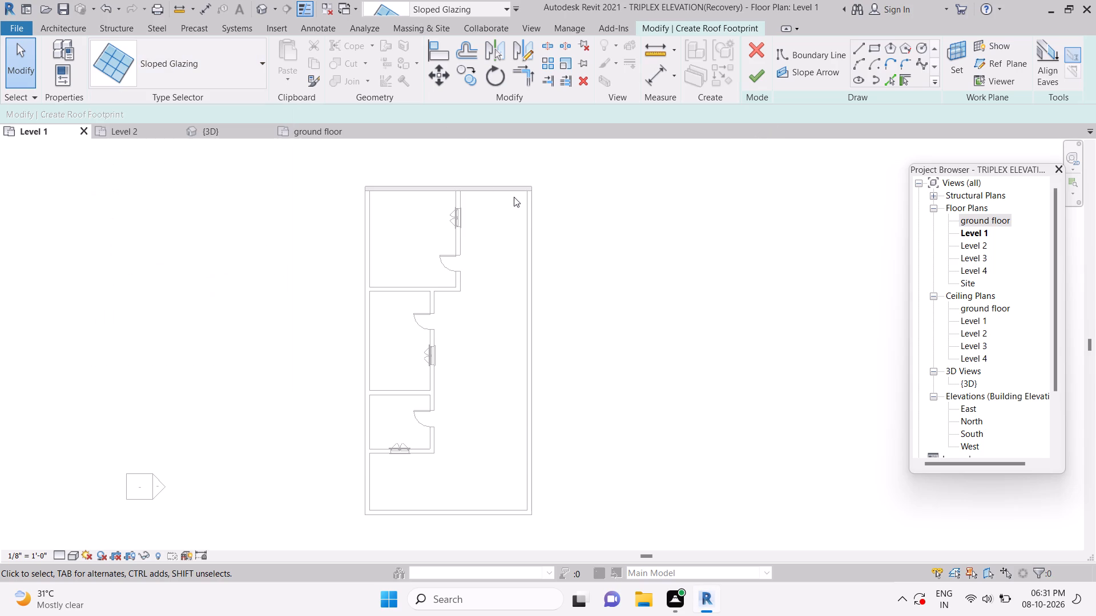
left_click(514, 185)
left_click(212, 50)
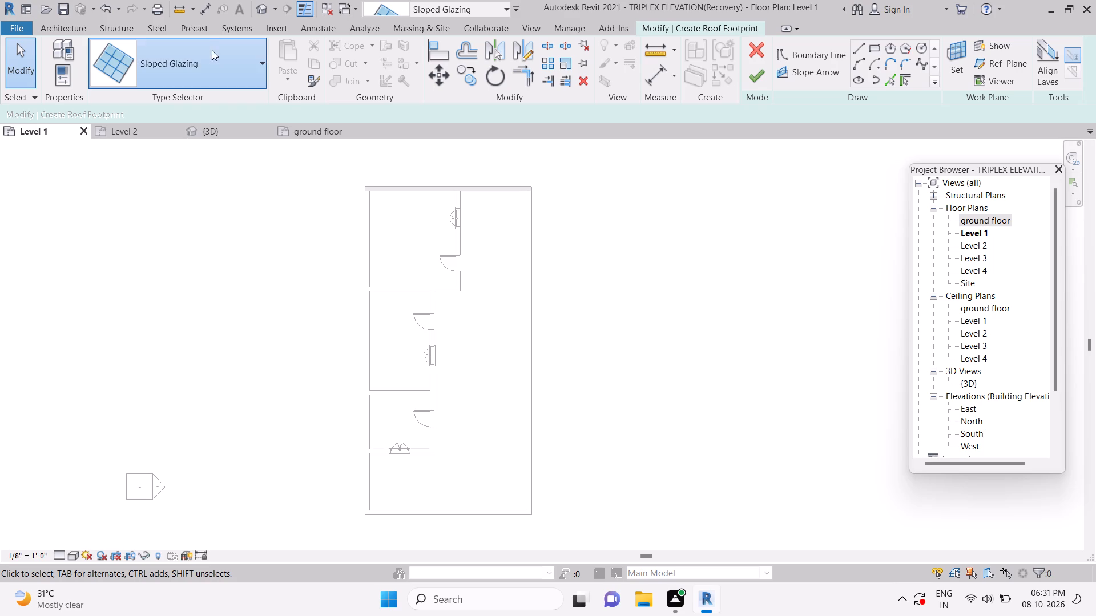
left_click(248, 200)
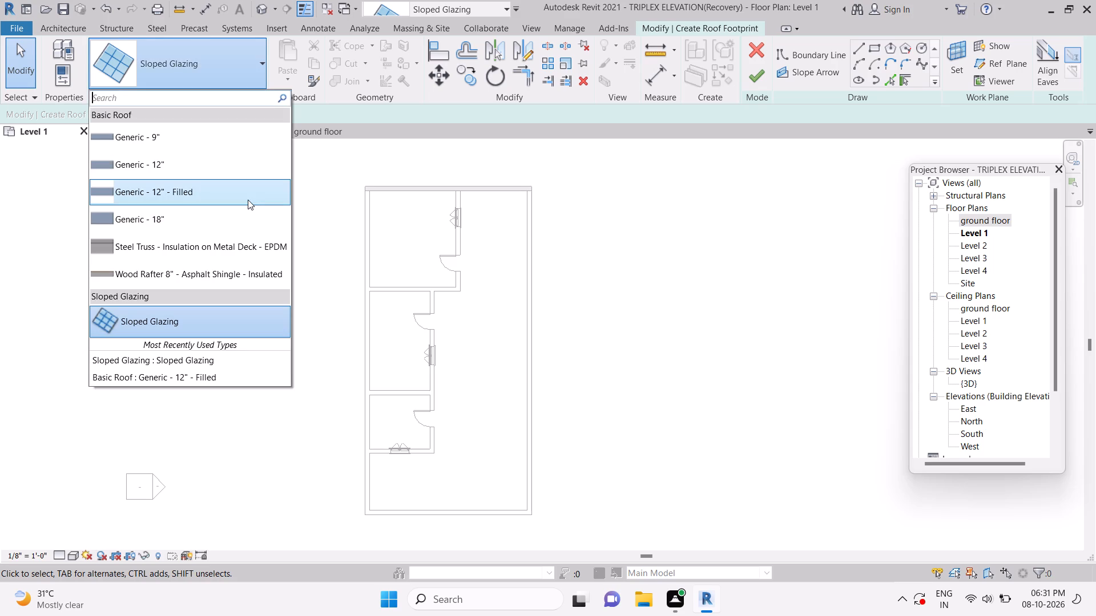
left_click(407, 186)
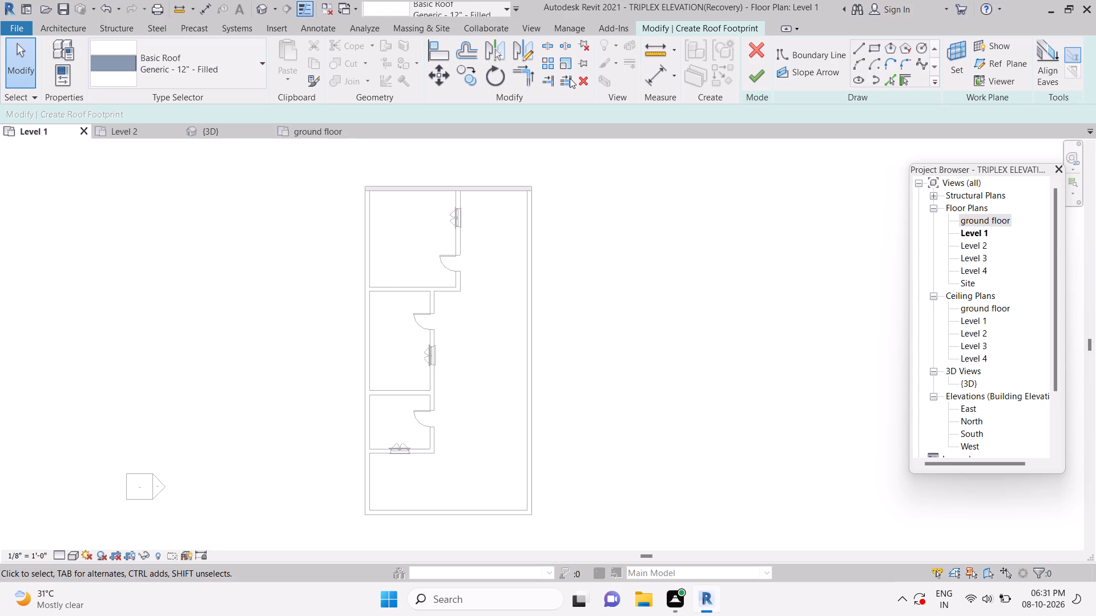
Try to finish the empty roof footprint sketch, quit sketching and discard the roof.
left_click(751, 86)
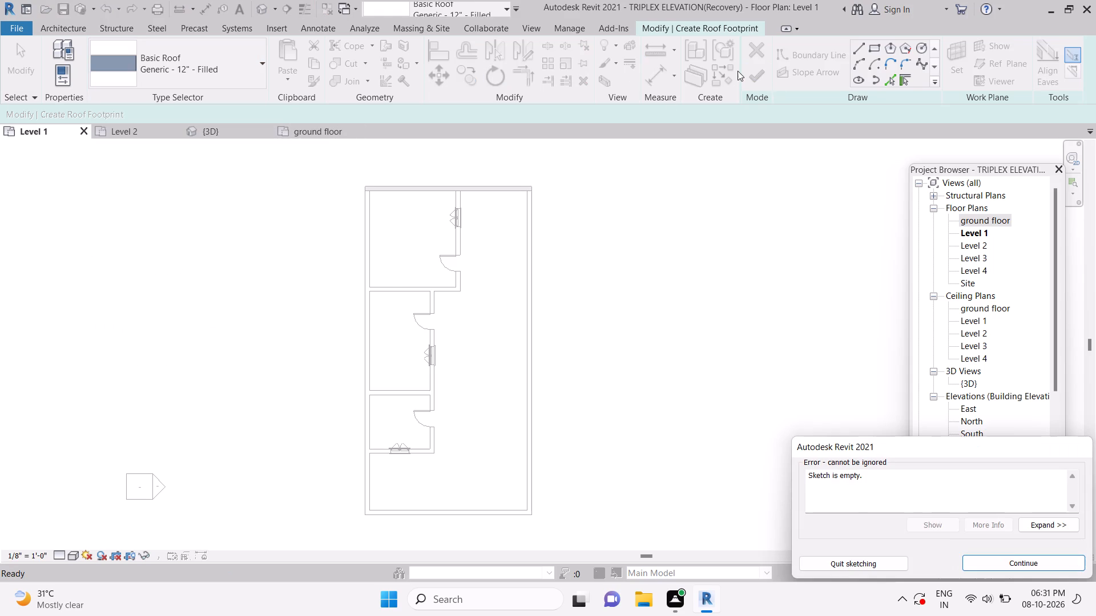
left_click(877, 569)
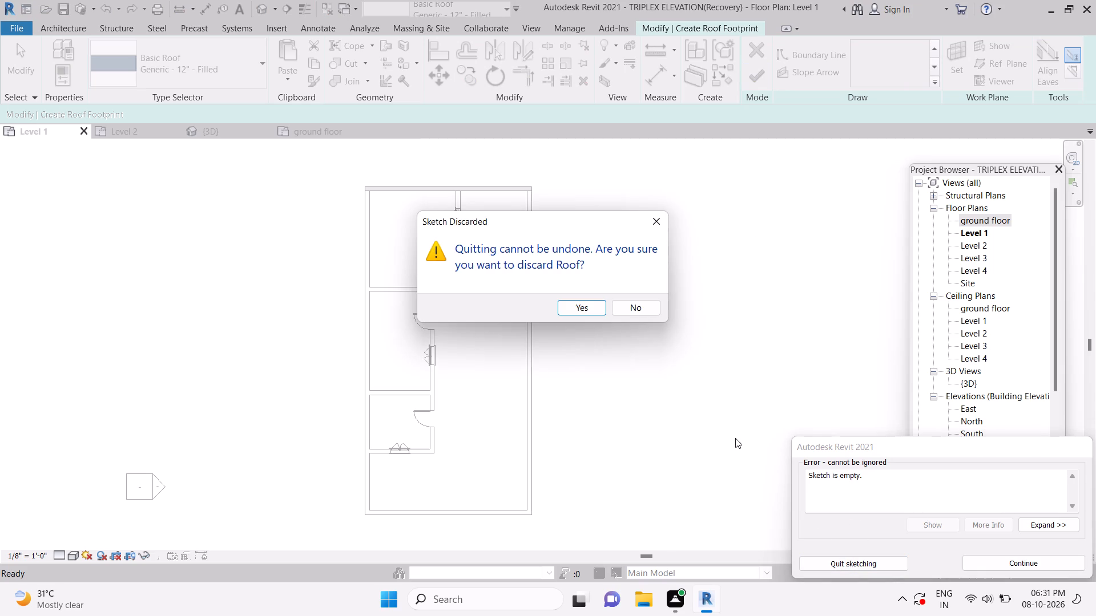
left_click(587, 309)
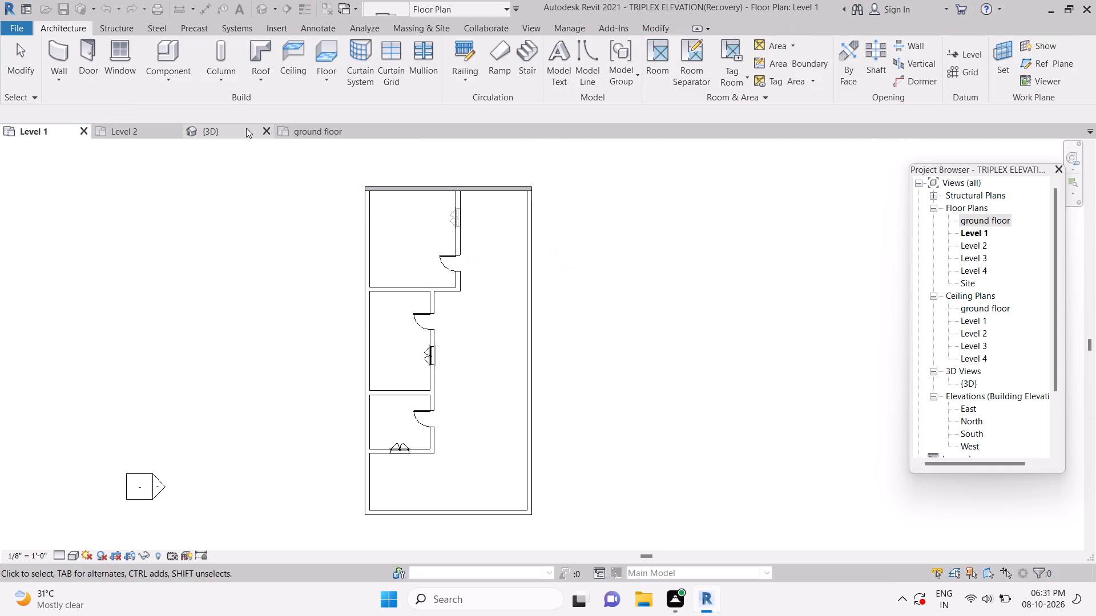
Examine the building and its level lines in the 3D view.
left_click(246, 128)
scroll(386, 283, "down", 1)
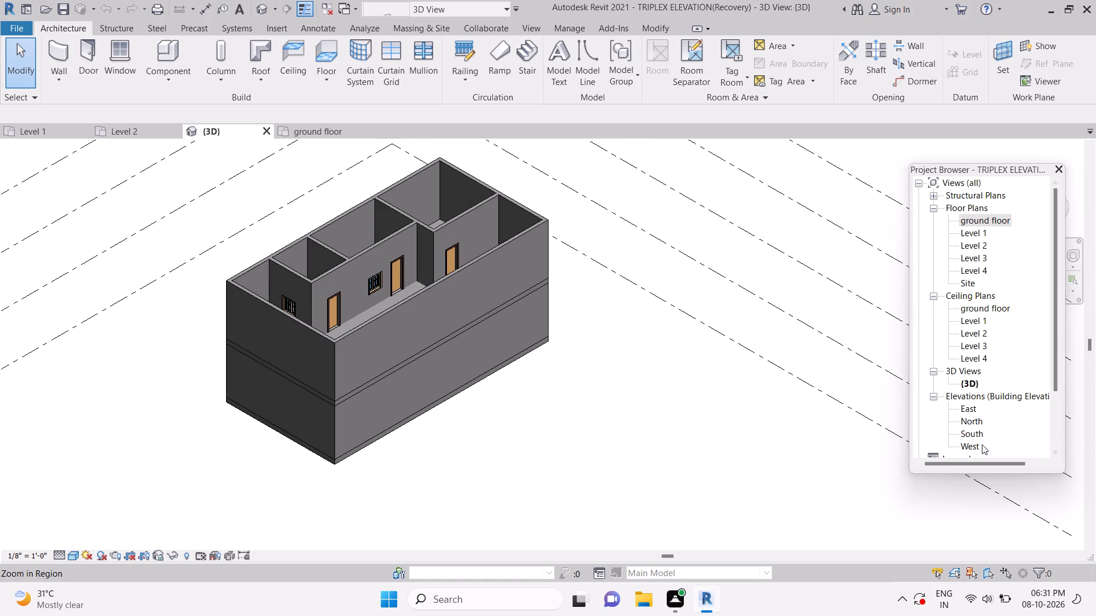
left_click(967, 408)
left_click(971, 410)
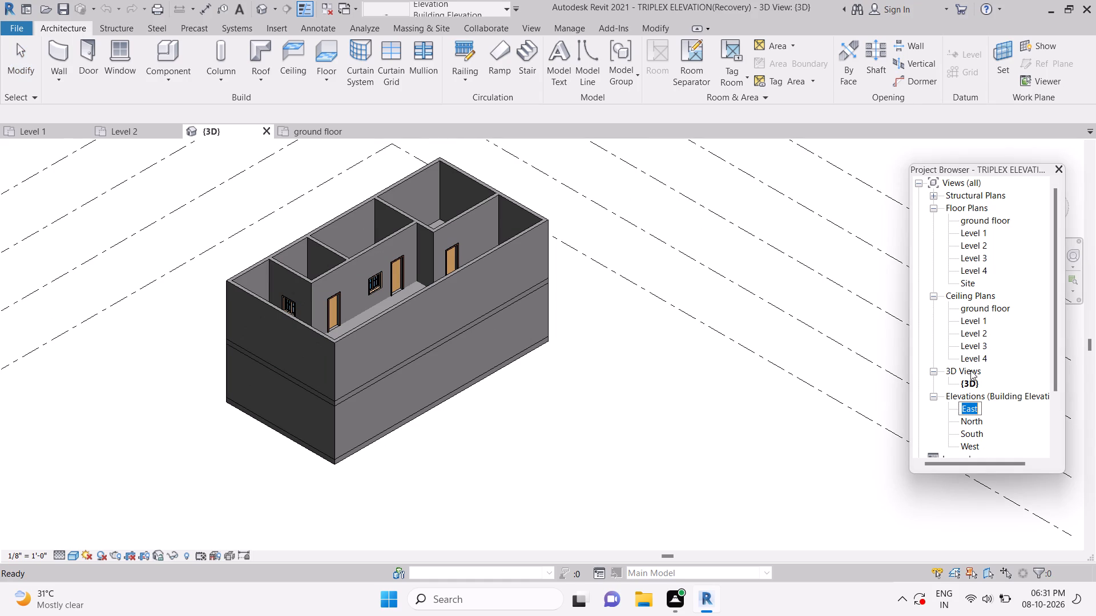
left_click_drag(1008, 411, 1013, 413)
left_click(1013, 413)
scroll(786, 375, "down", 1)
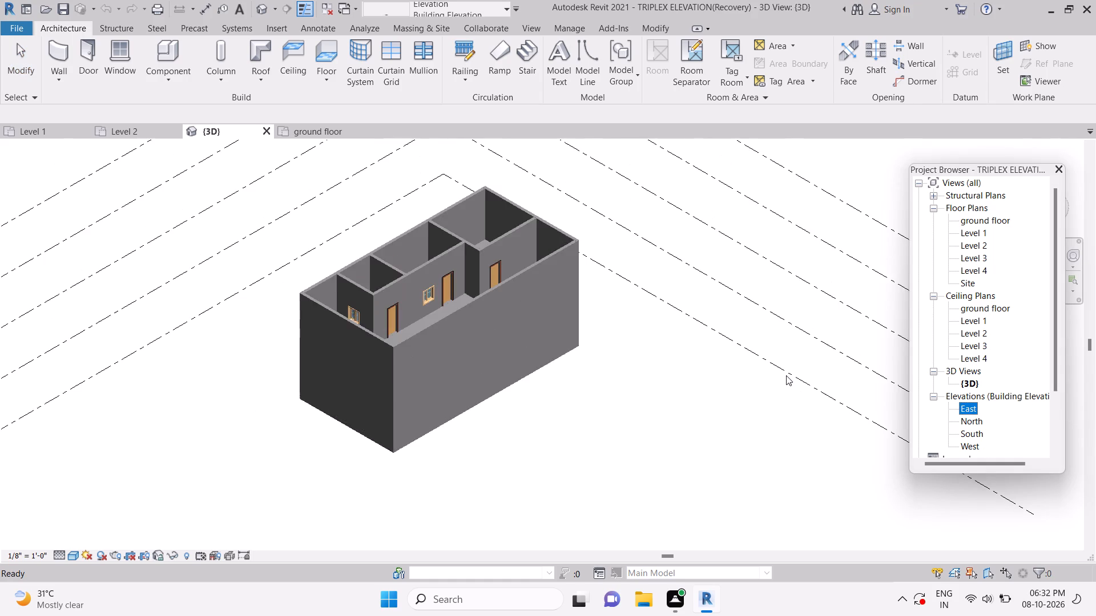
scroll(786, 375, "up", 2)
scroll(783, 360, "down", 4)
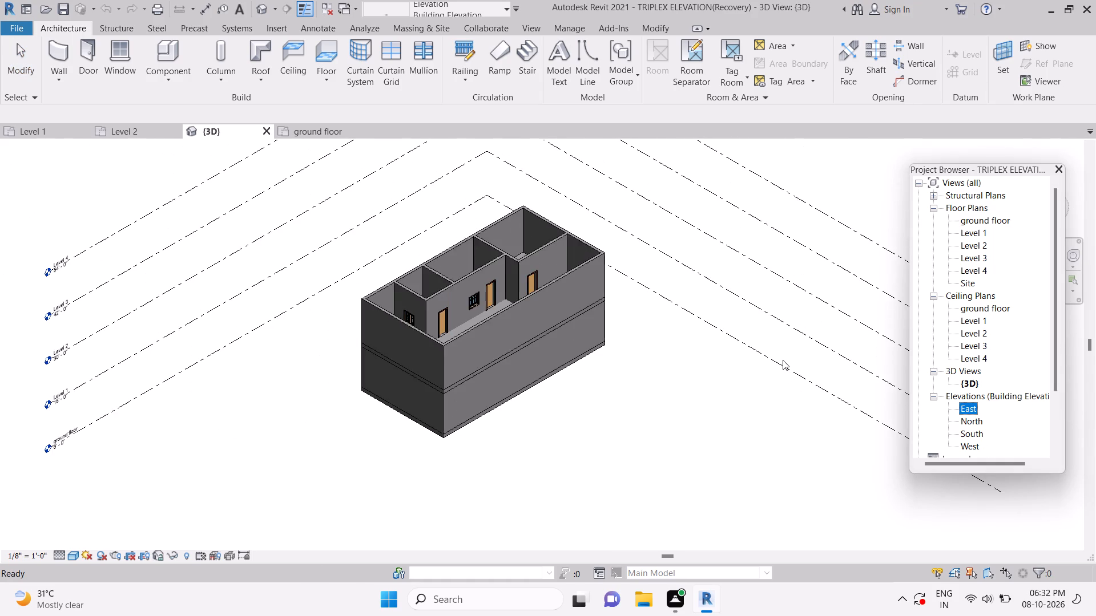
scroll(783, 360, "down", 1)
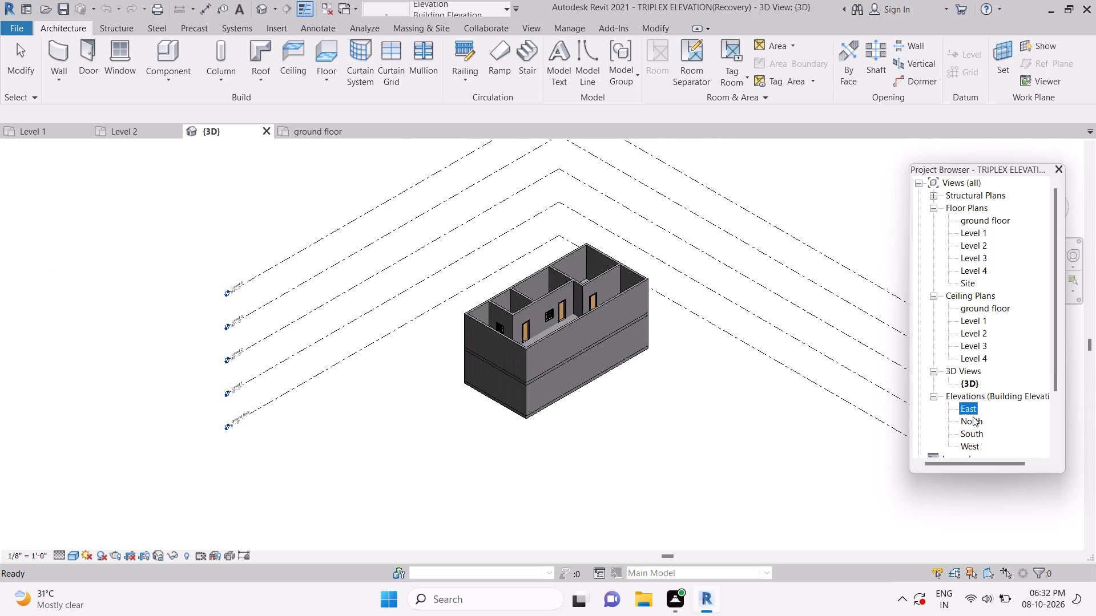
Examine the building against its levels in the East, North, South and West elevations.
double_click(973, 410)
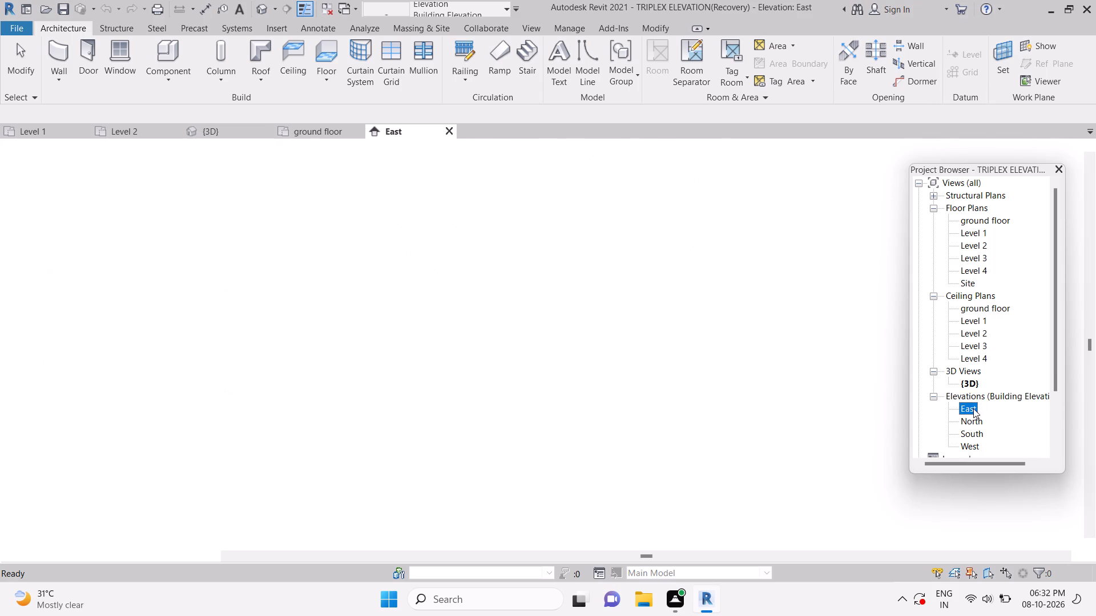
scroll(877, 376, "down", 3)
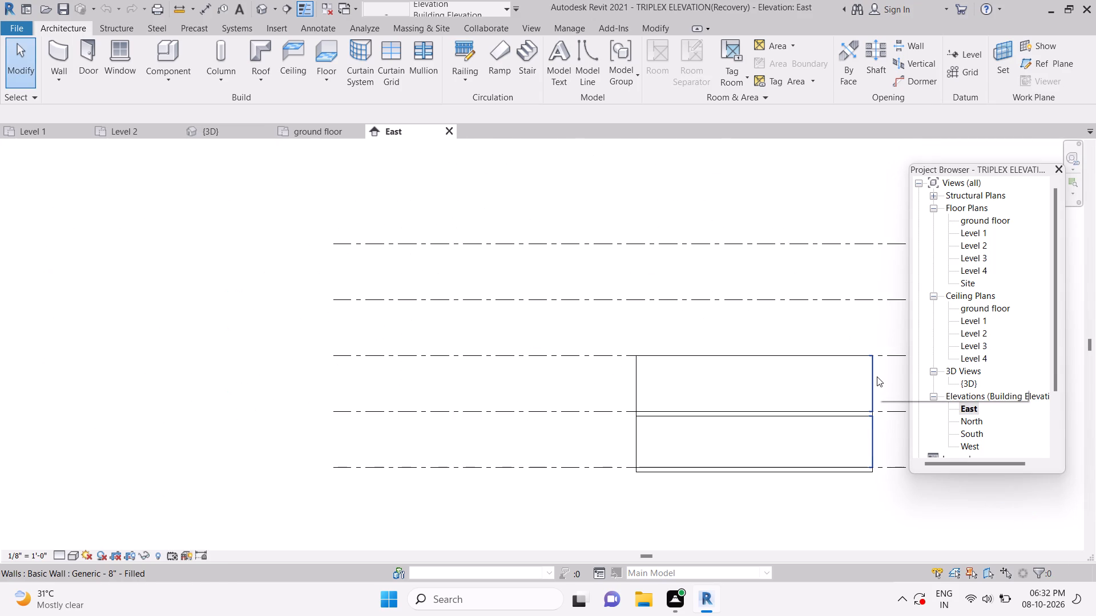
double_click(972, 420)
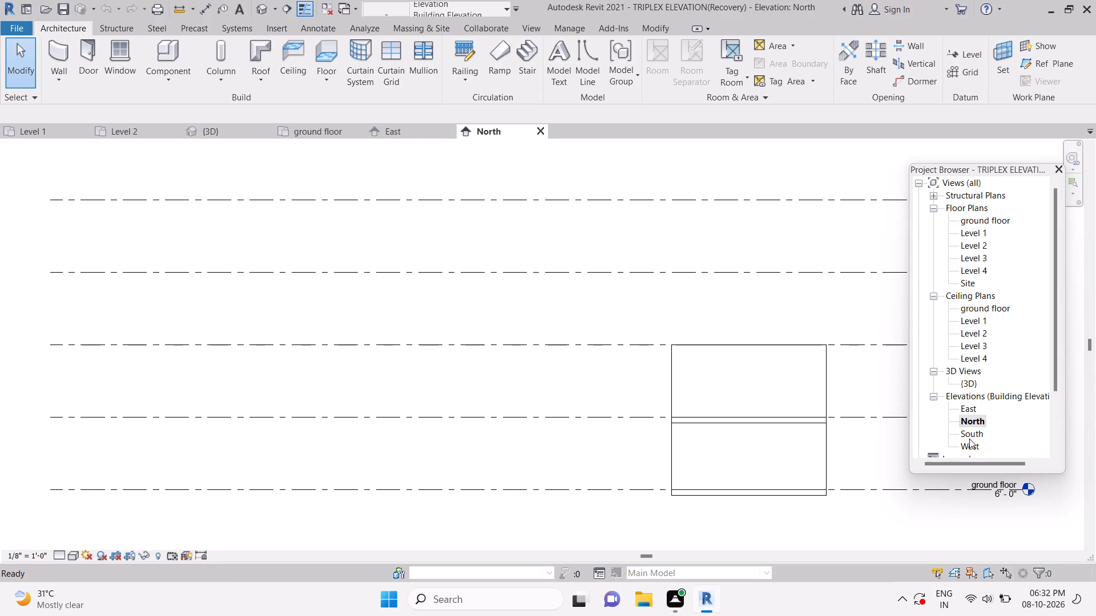
double_click(979, 434)
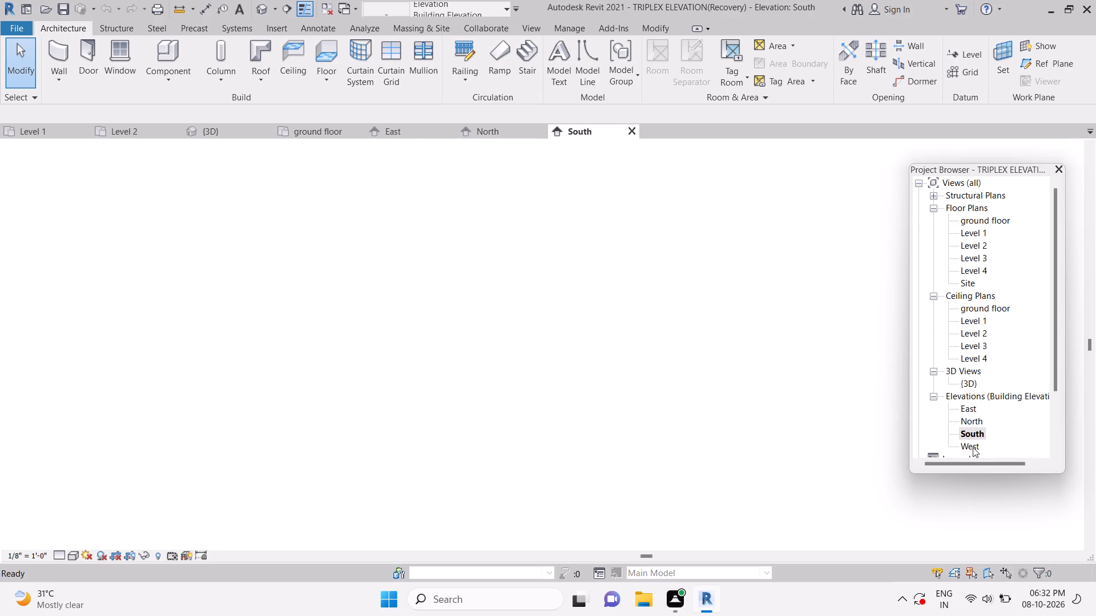
double_click(970, 447)
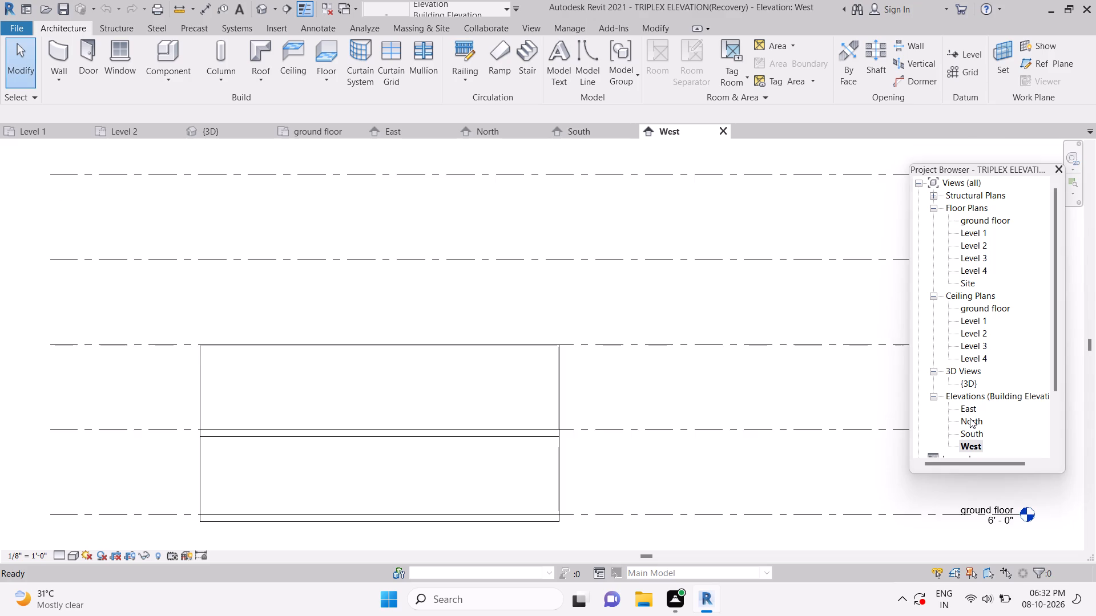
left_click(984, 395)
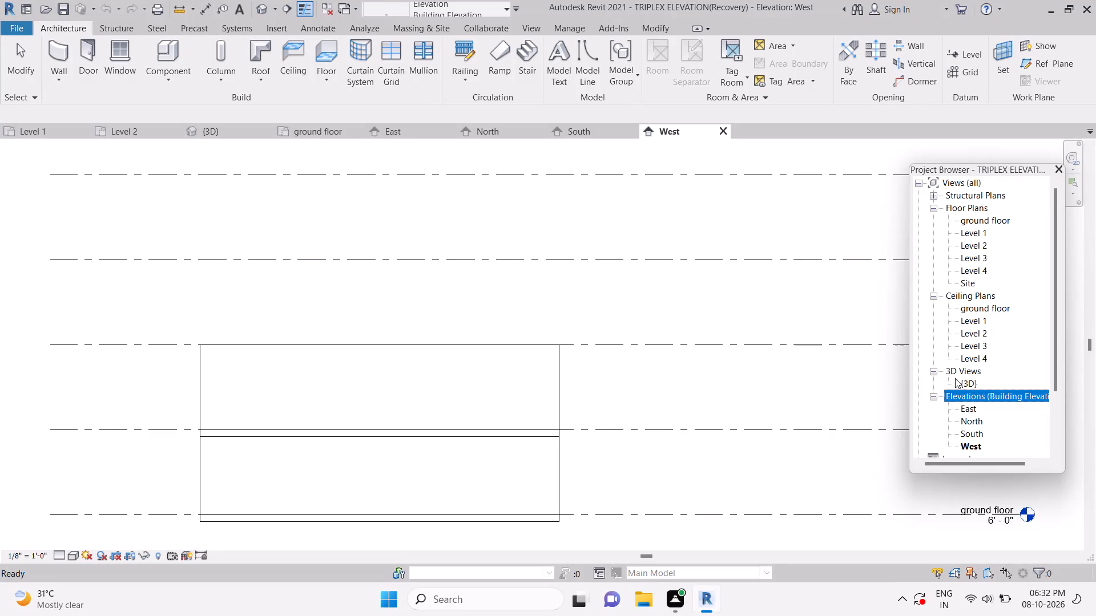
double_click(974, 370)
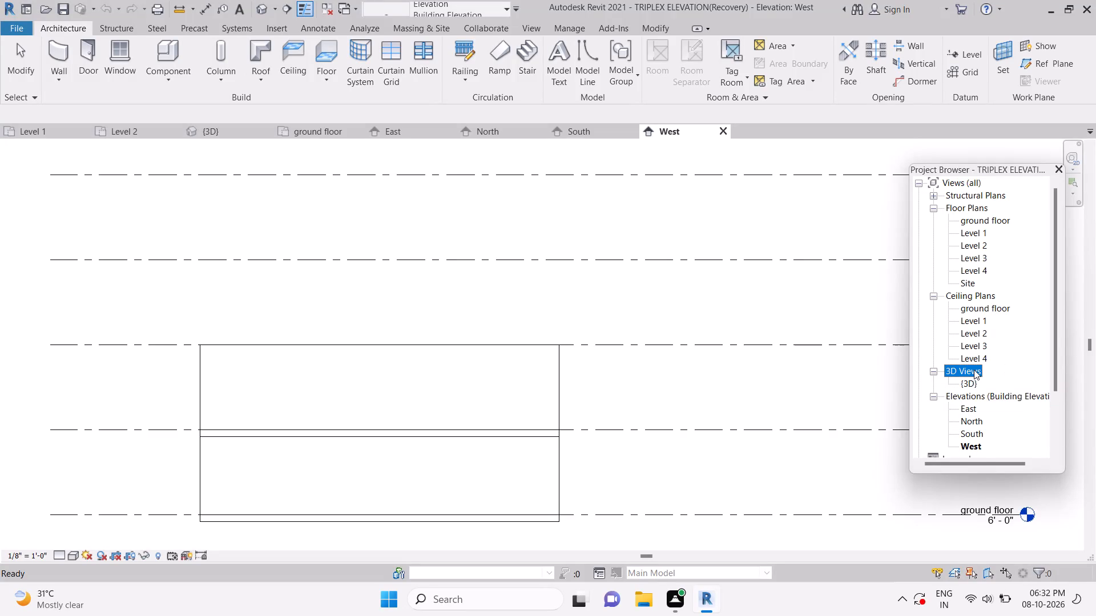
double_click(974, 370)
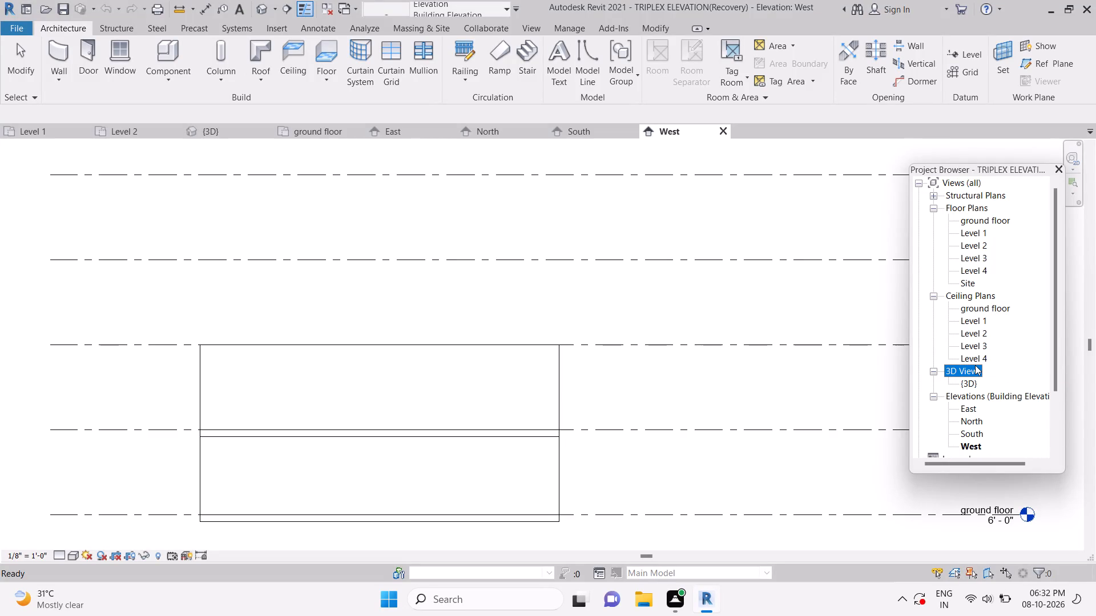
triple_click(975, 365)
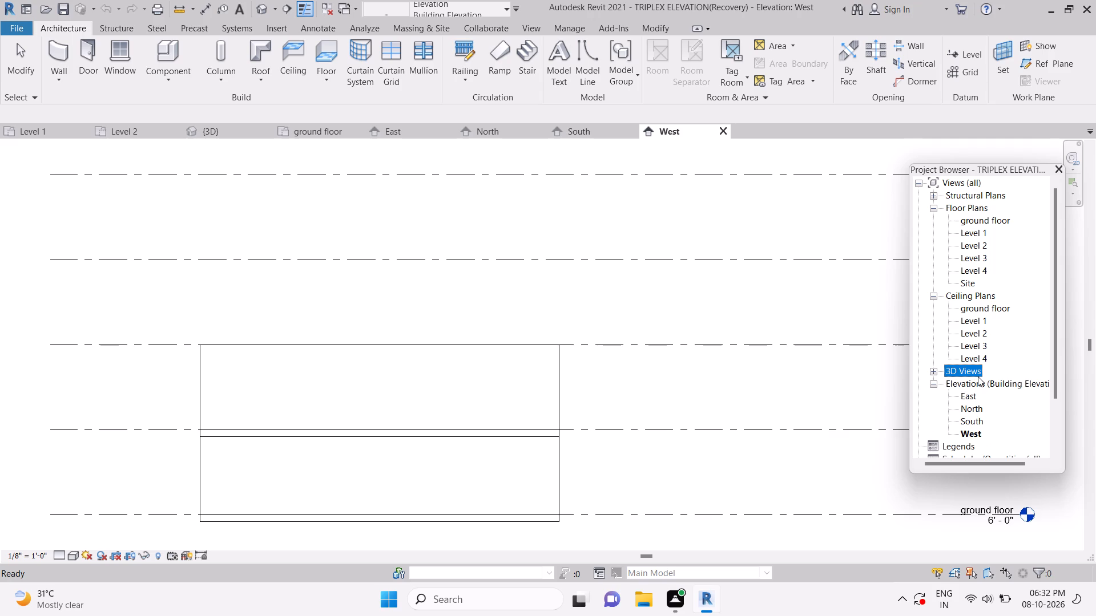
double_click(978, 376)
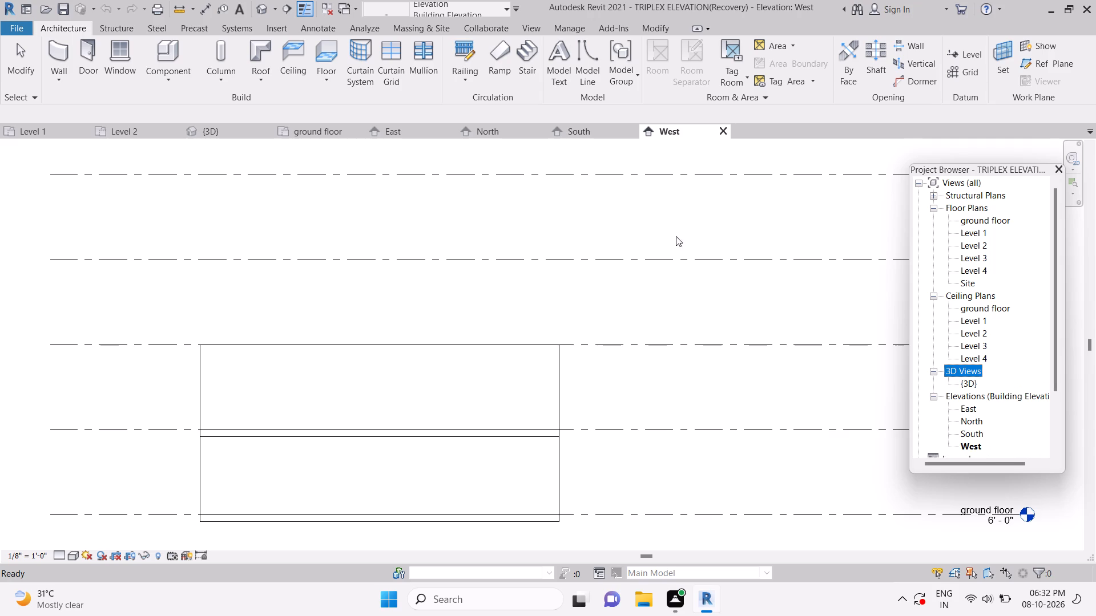
Close the West, South, North and East elevation views, return to the 3D view and dismiss the licensing notification.
left_click(721, 131)
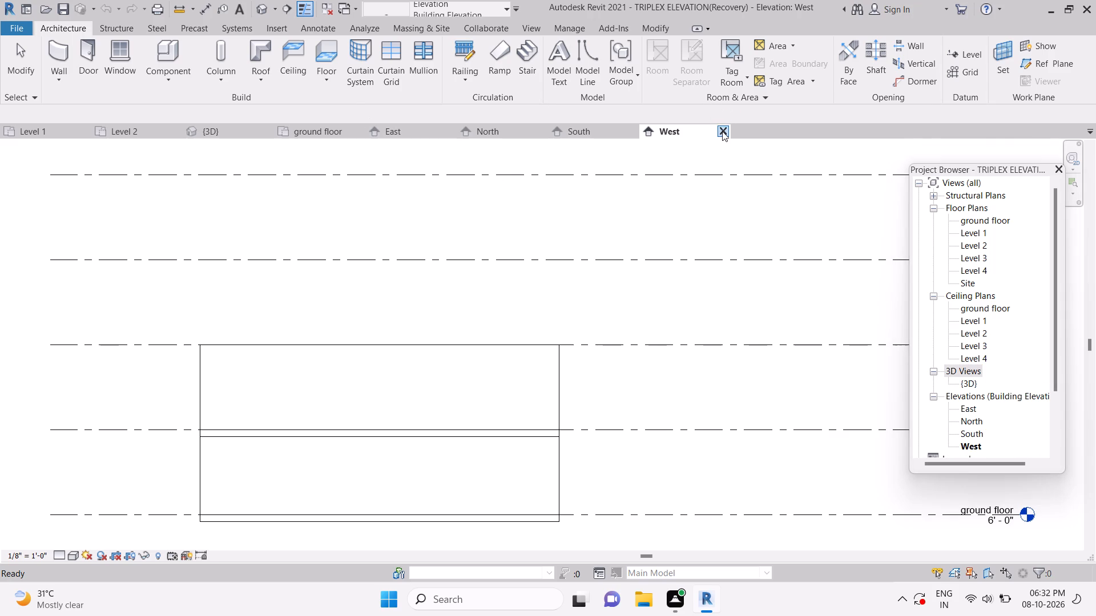
left_click(626, 132)
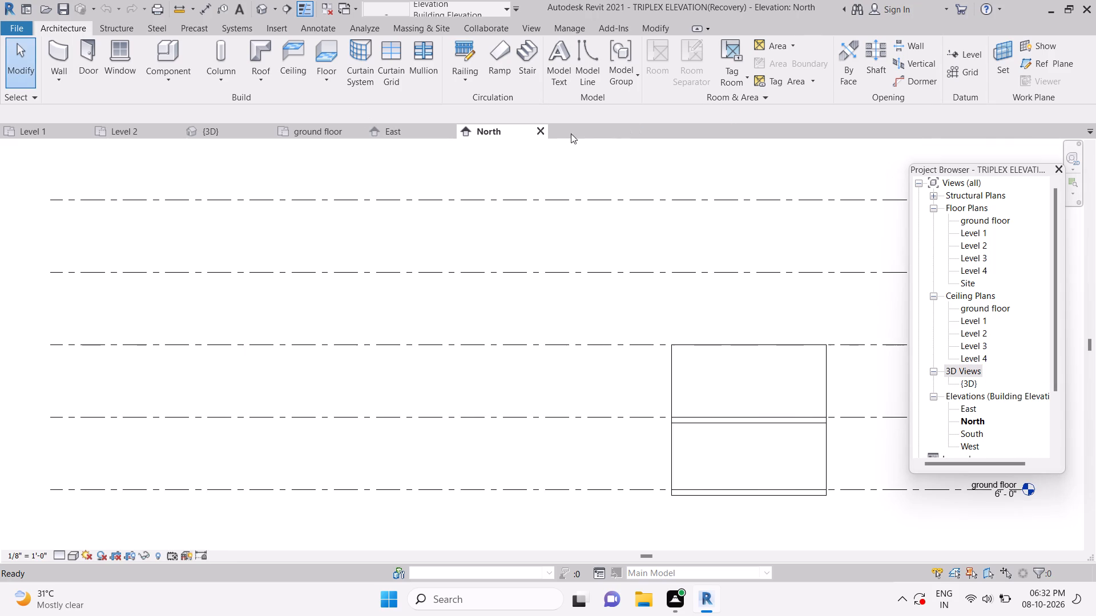
left_click(540, 128)
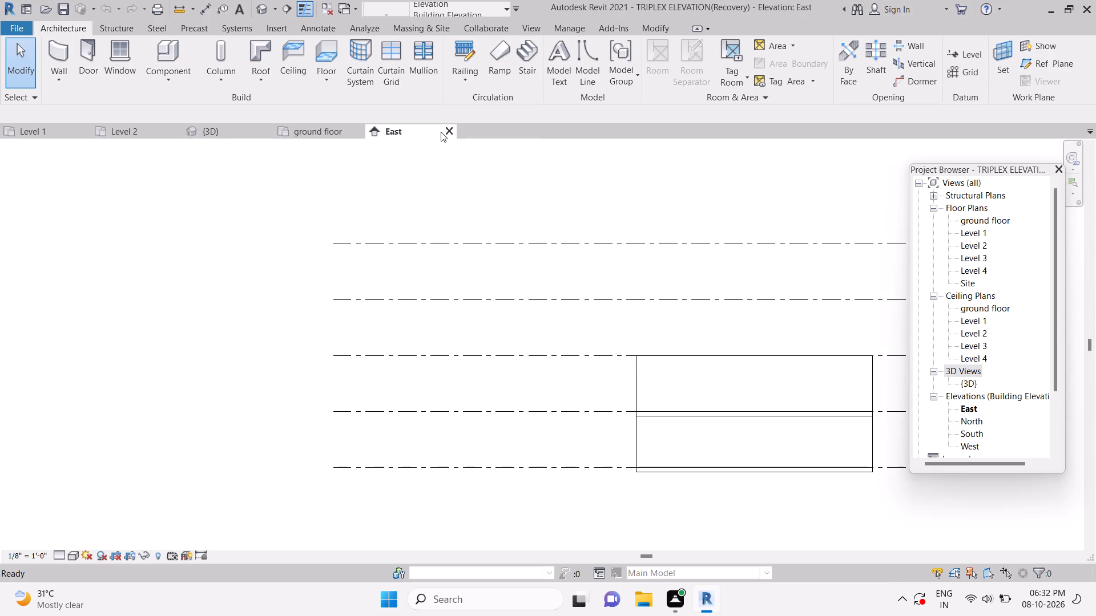
left_click(446, 131)
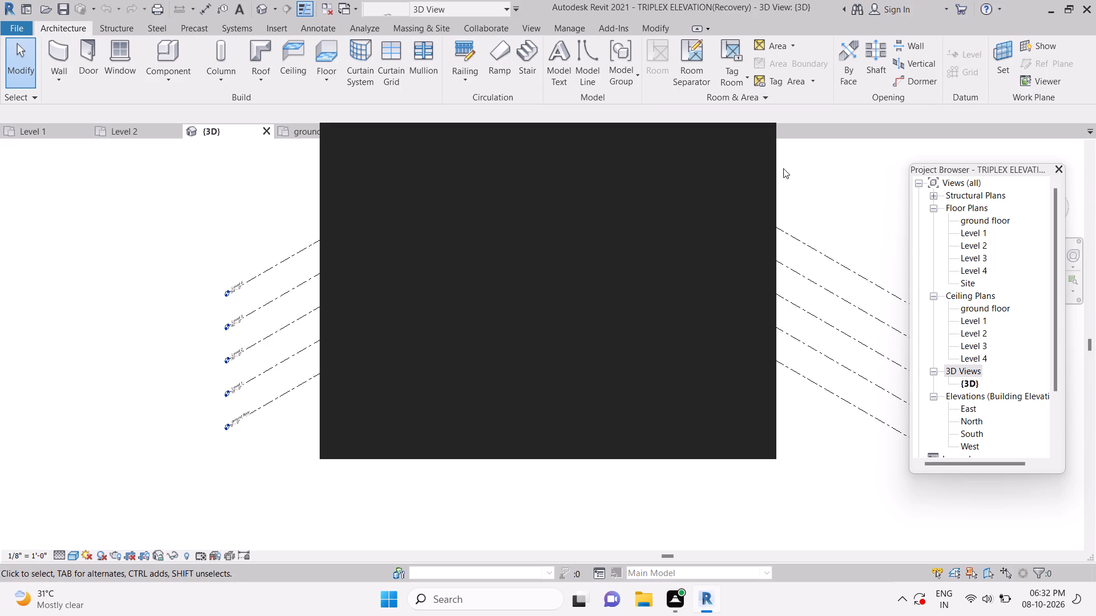
left_click(759, 139)
left_click(751, 132)
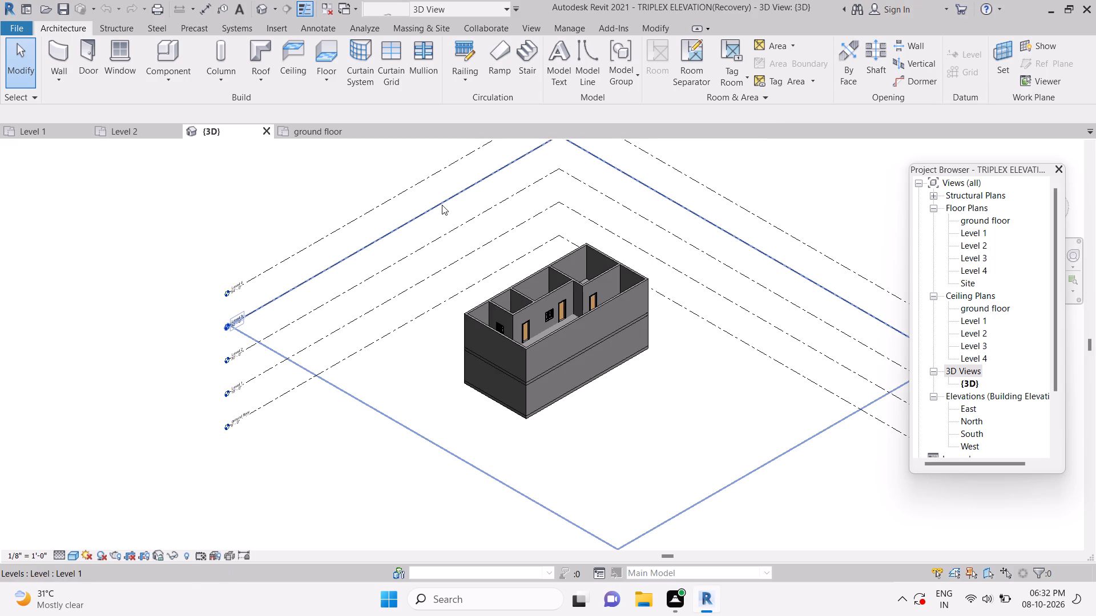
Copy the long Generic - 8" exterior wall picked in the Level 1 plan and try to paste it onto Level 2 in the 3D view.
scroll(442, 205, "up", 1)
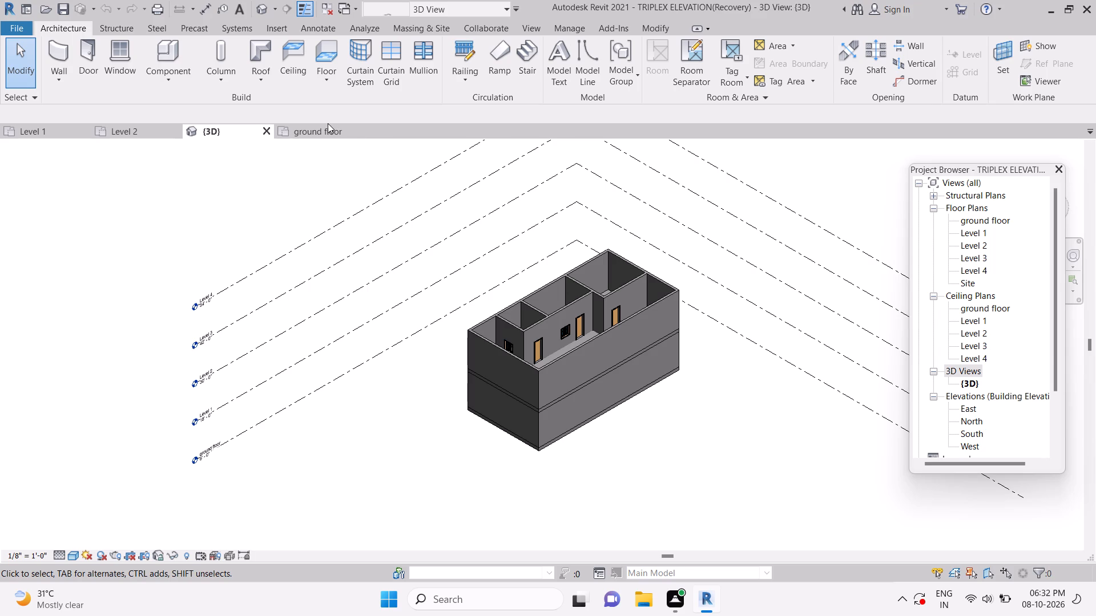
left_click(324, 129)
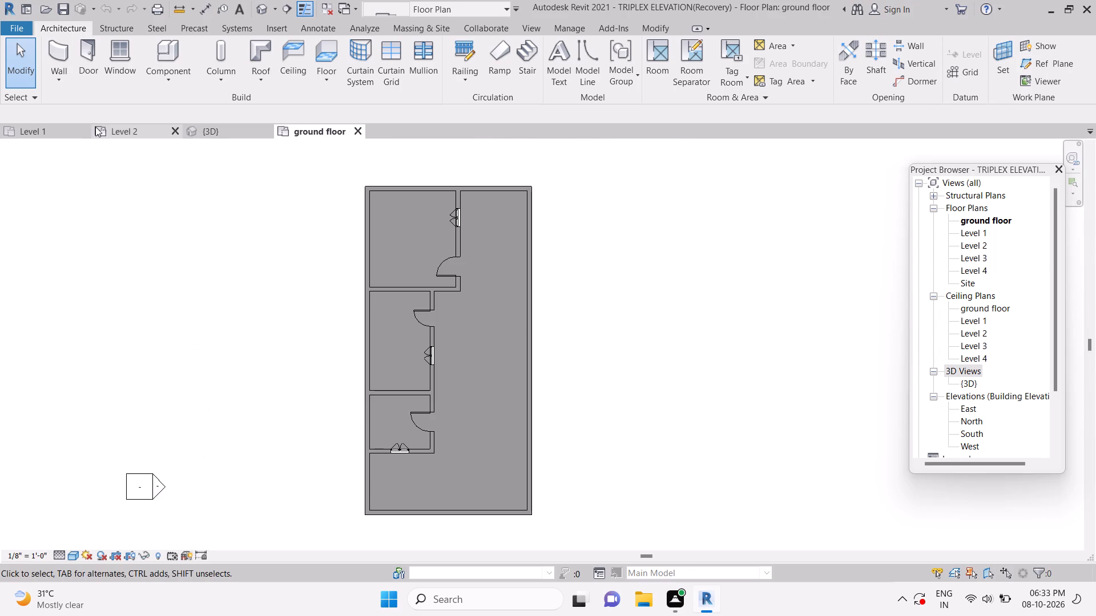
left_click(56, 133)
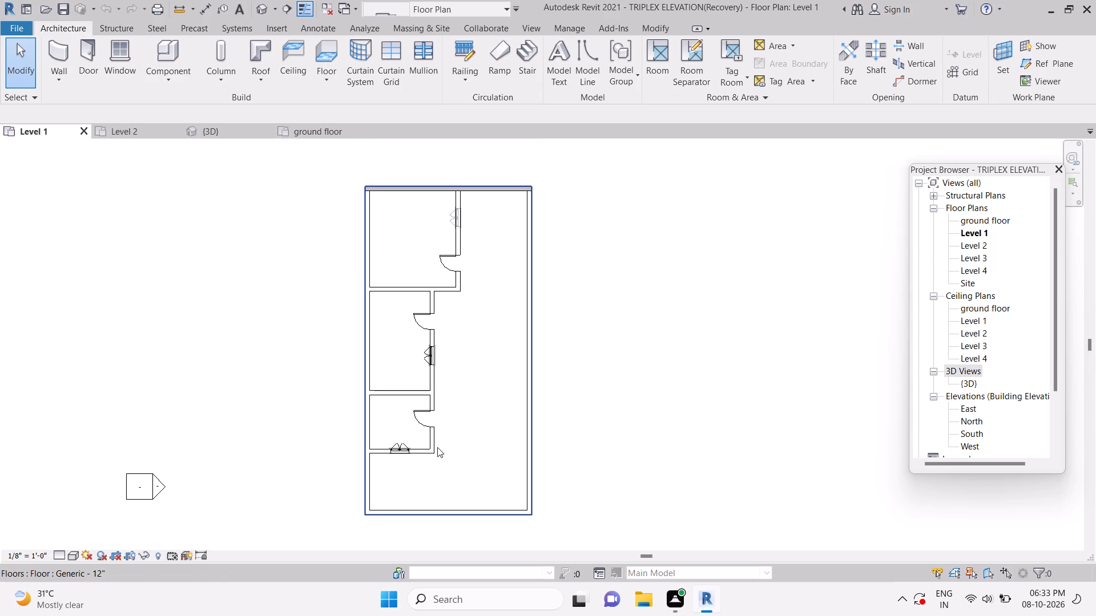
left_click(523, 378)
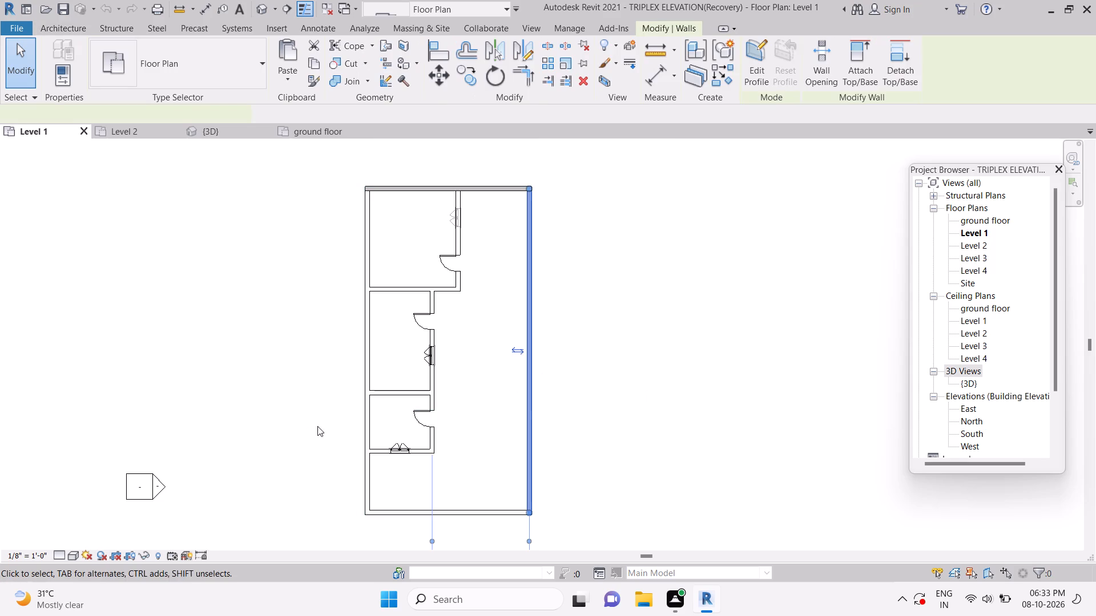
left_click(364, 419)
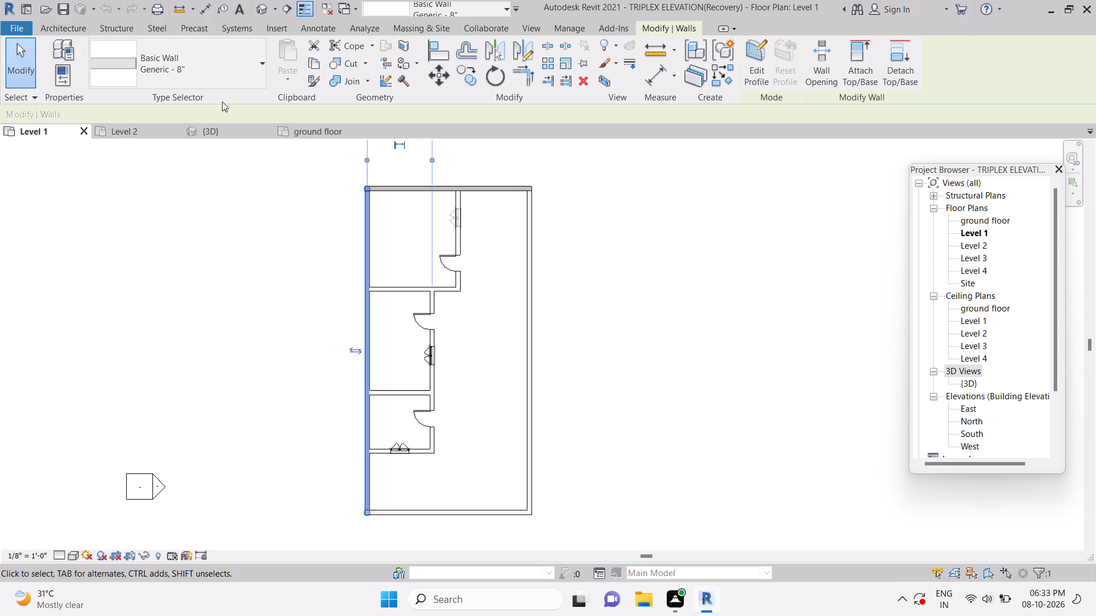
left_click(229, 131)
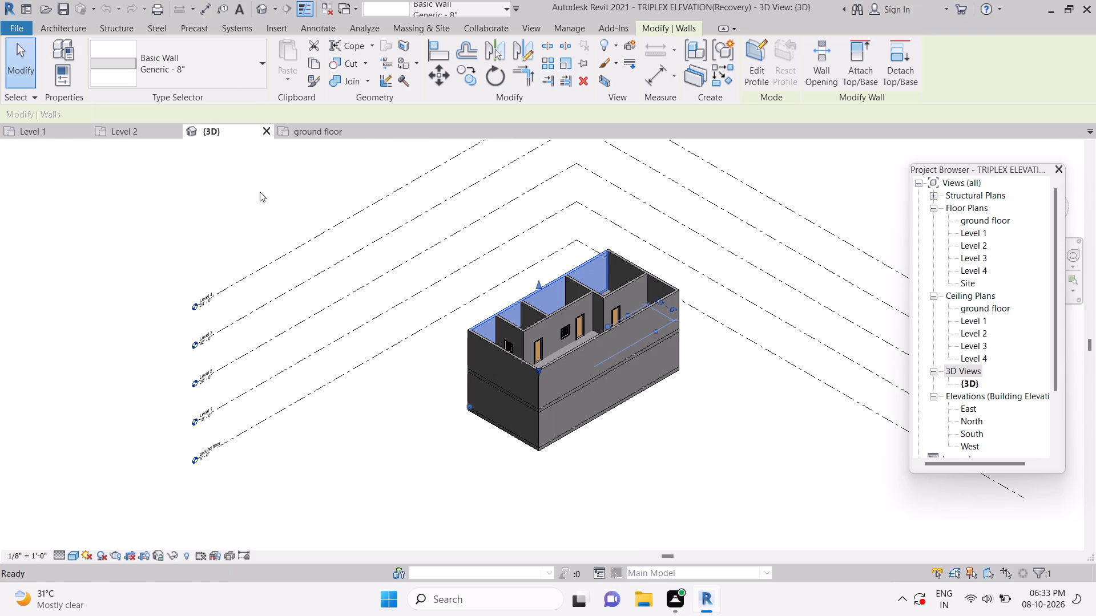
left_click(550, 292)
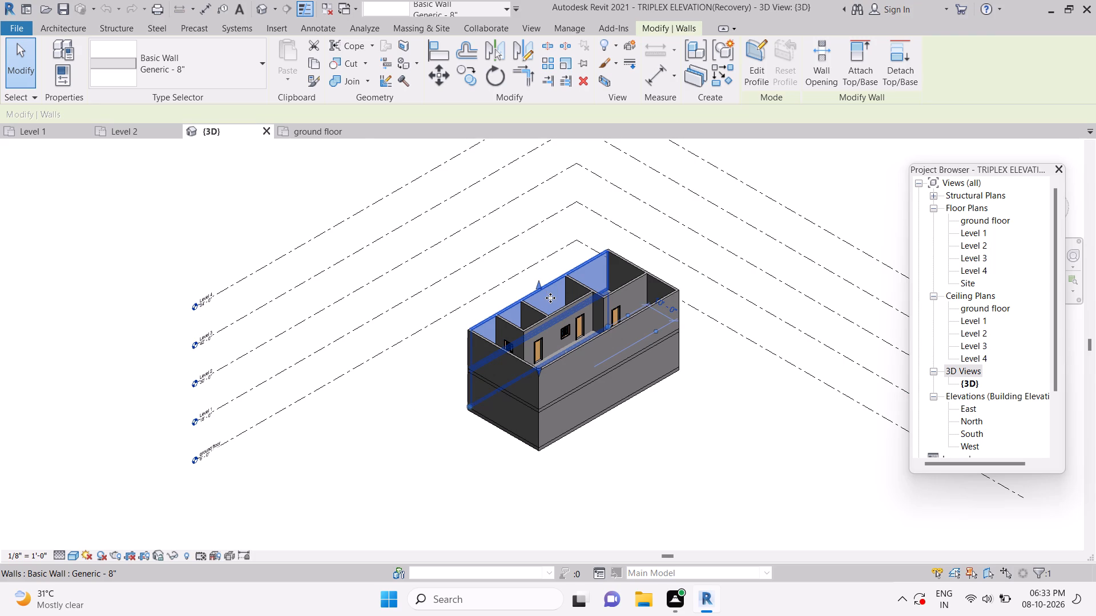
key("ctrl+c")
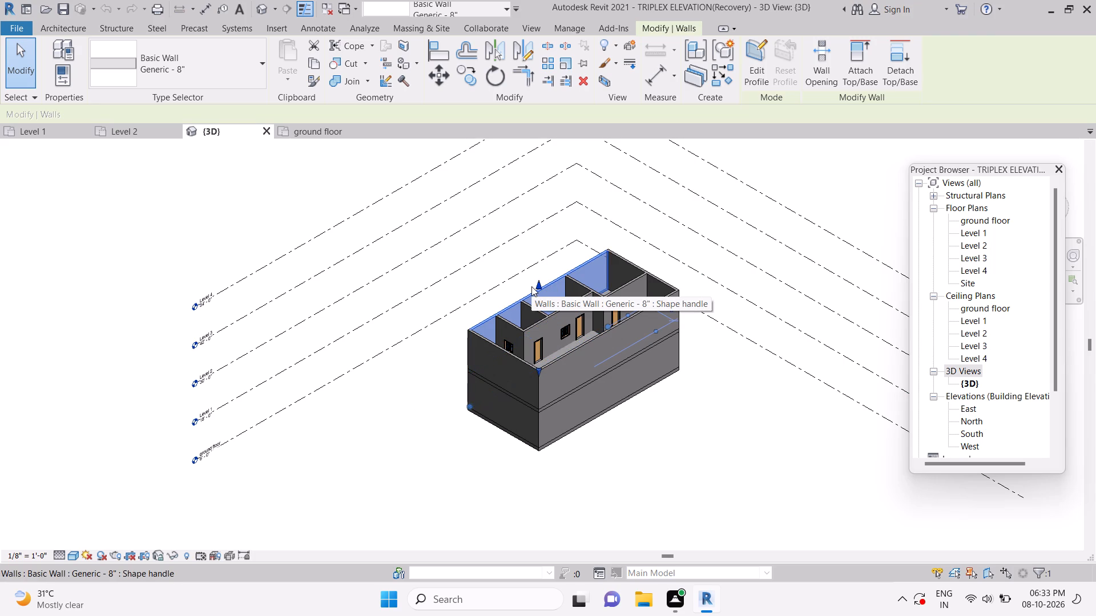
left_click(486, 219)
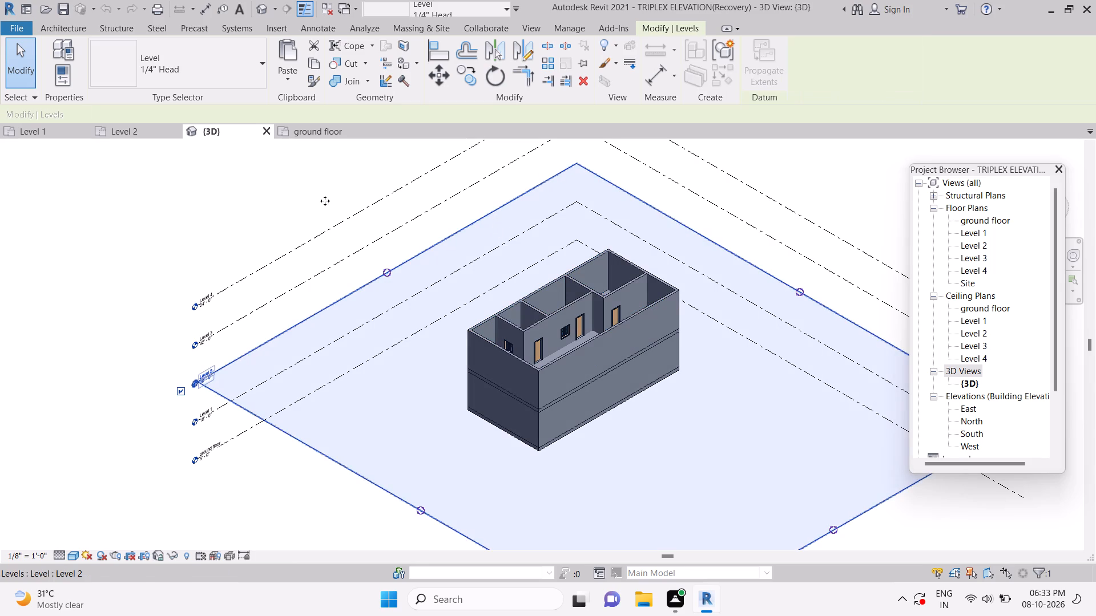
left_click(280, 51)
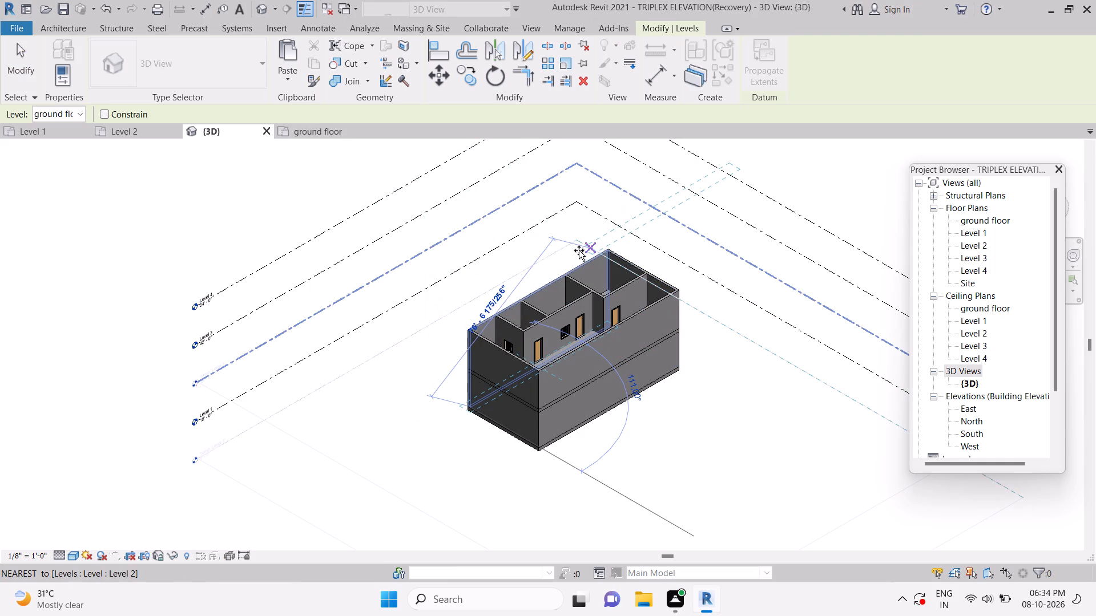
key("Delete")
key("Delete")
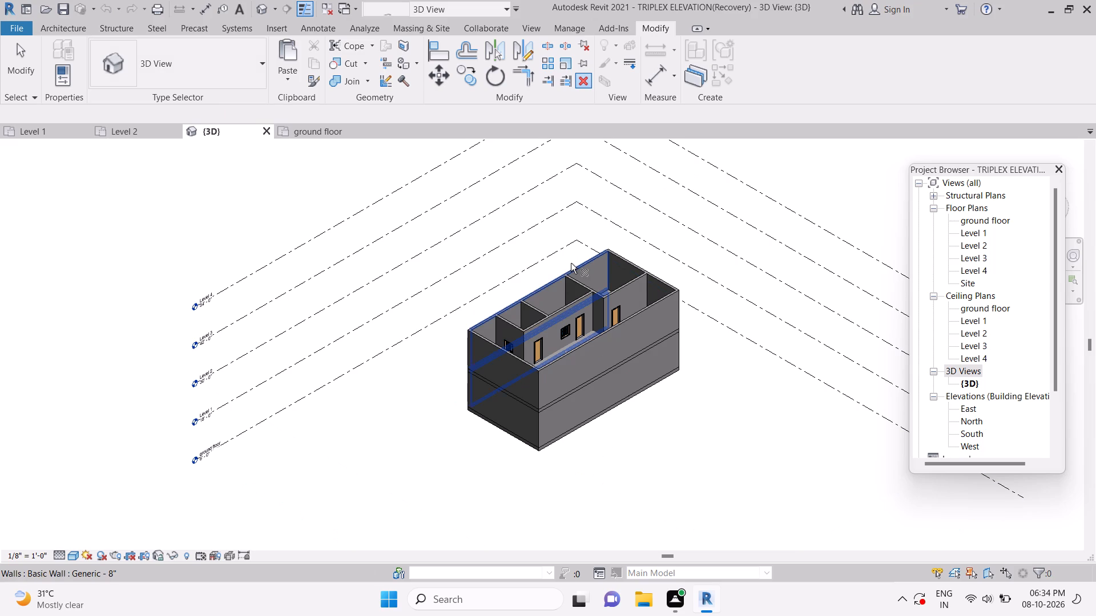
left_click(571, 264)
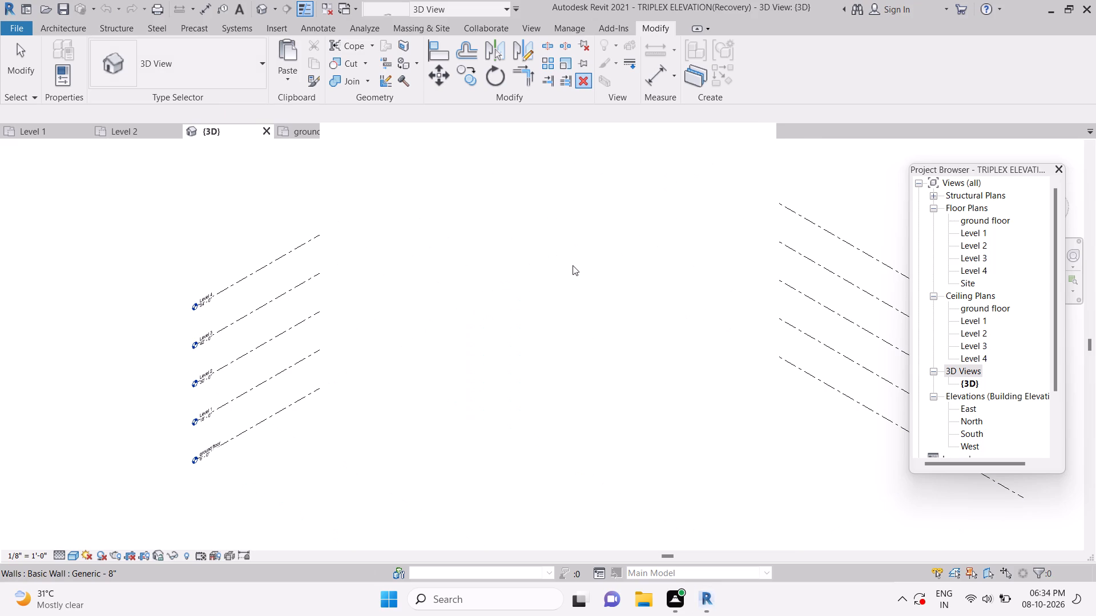
Dismiss the licensing notification covering the 3D view.
left_click(766, 144)
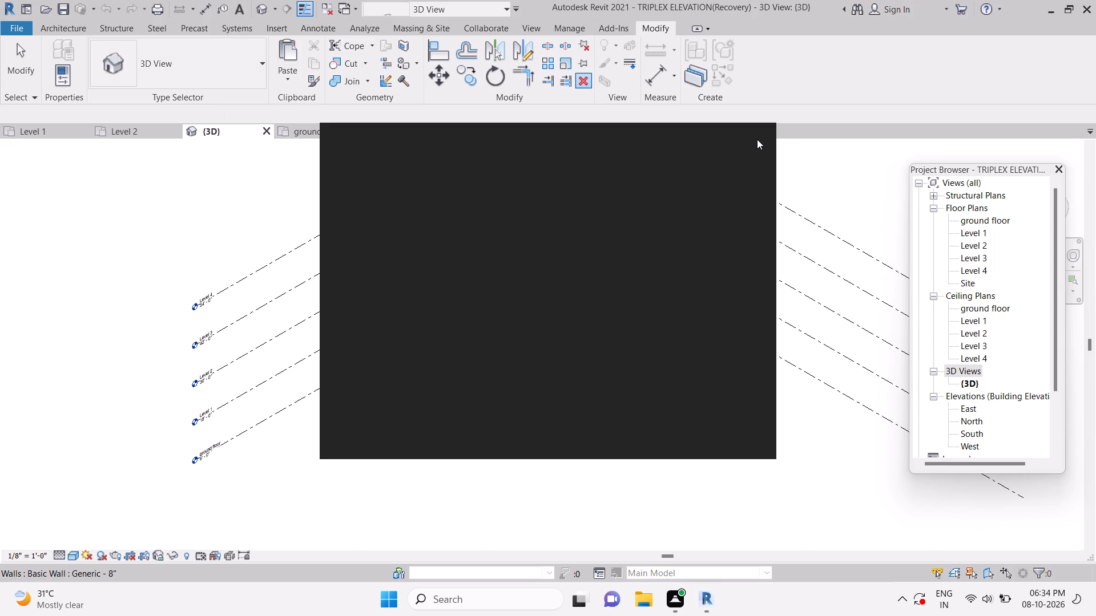
left_click(756, 138)
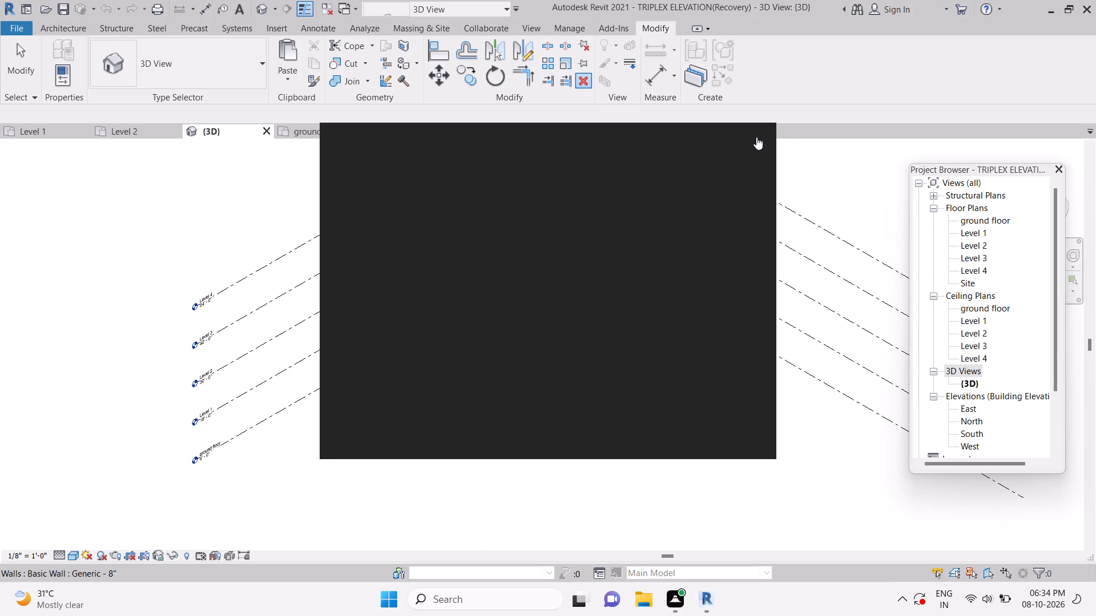
left_click(761, 135)
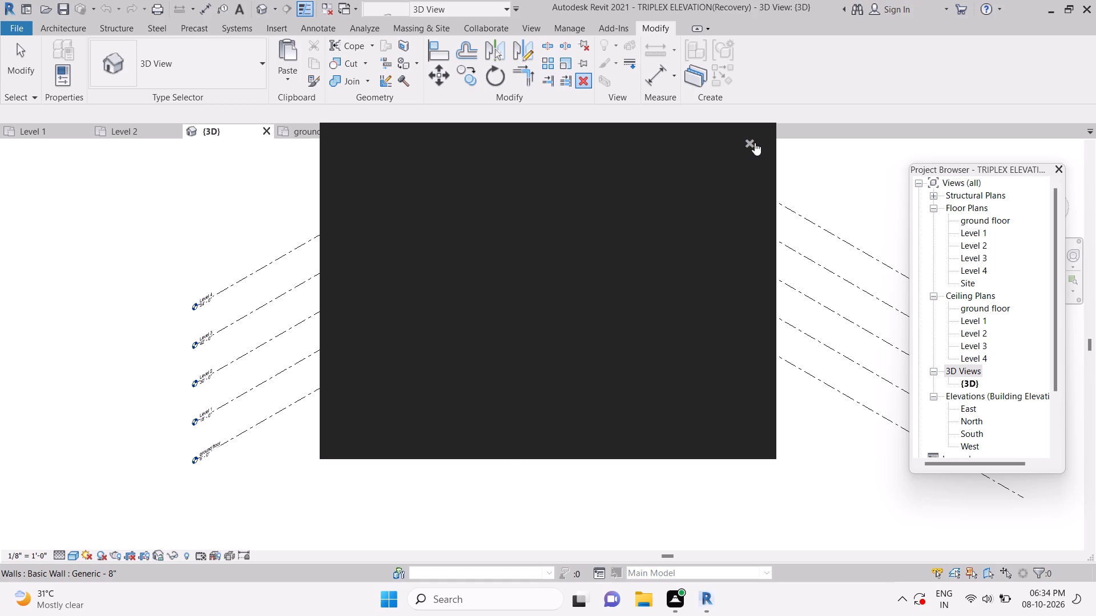
left_click(755, 143)
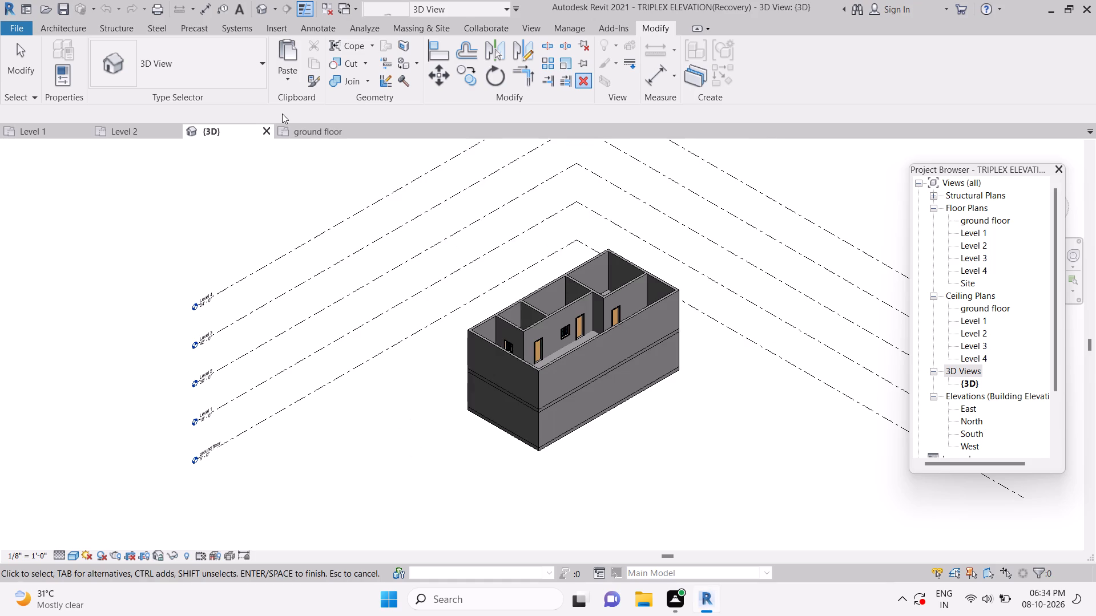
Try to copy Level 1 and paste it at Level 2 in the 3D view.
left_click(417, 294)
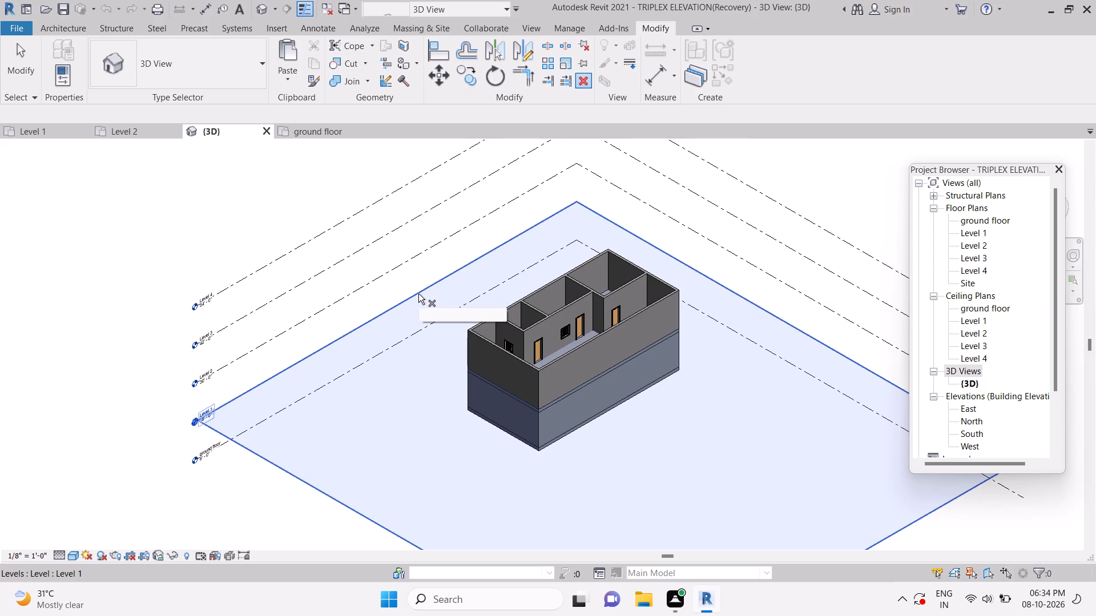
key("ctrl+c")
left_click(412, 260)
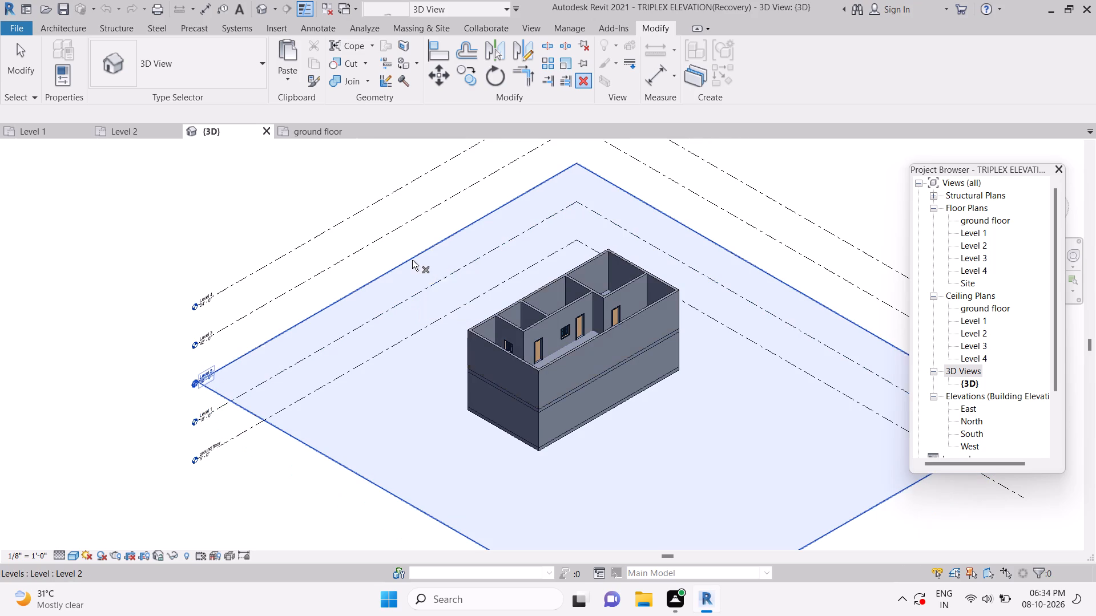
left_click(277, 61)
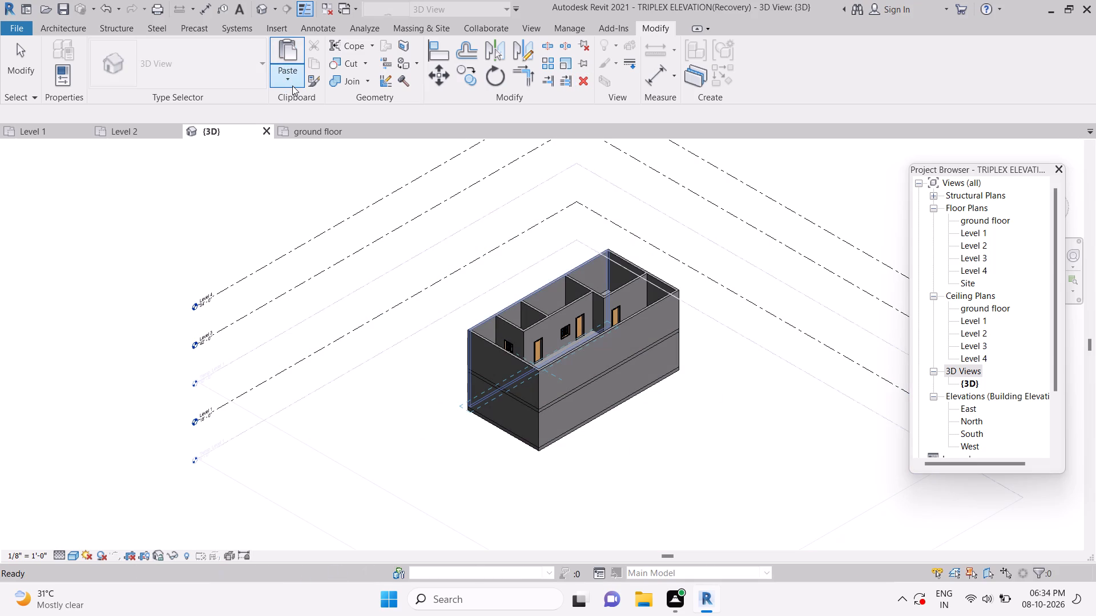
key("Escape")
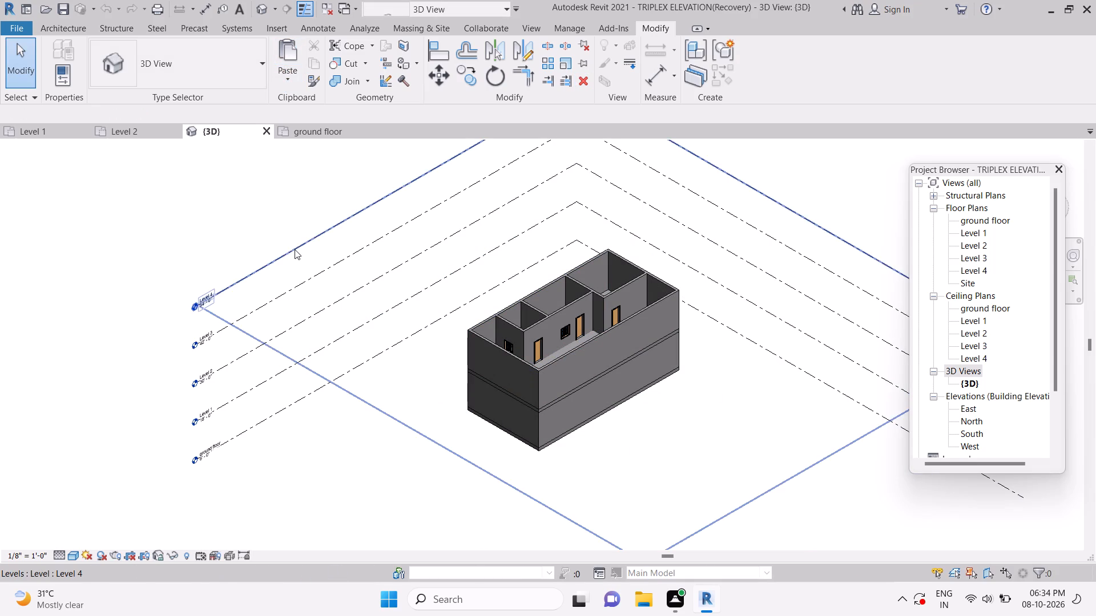
Compare the Level 1, Level 2, ground floor and 3D views, and examine the filled exterior wall in the Level 1 plan.
left_click(135, 136)
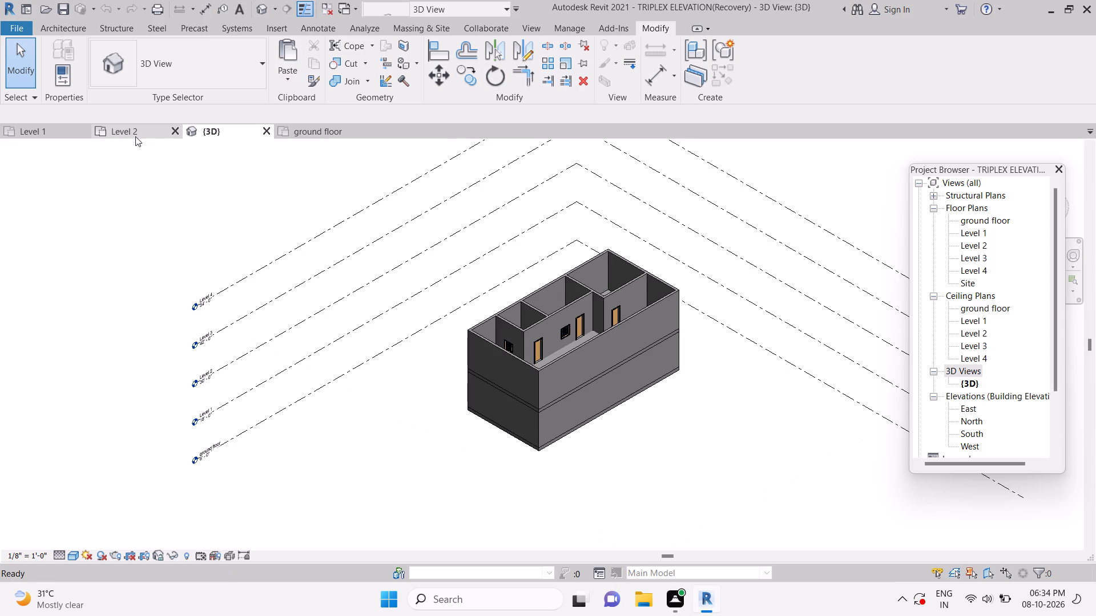
left_click(31, 129)
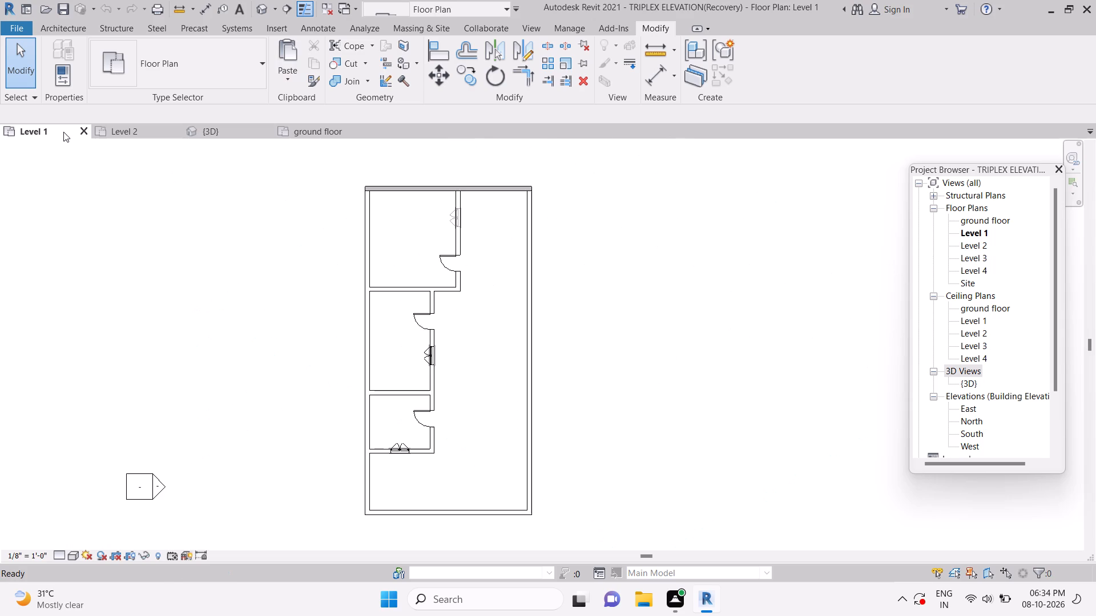
left_click(249, 129)
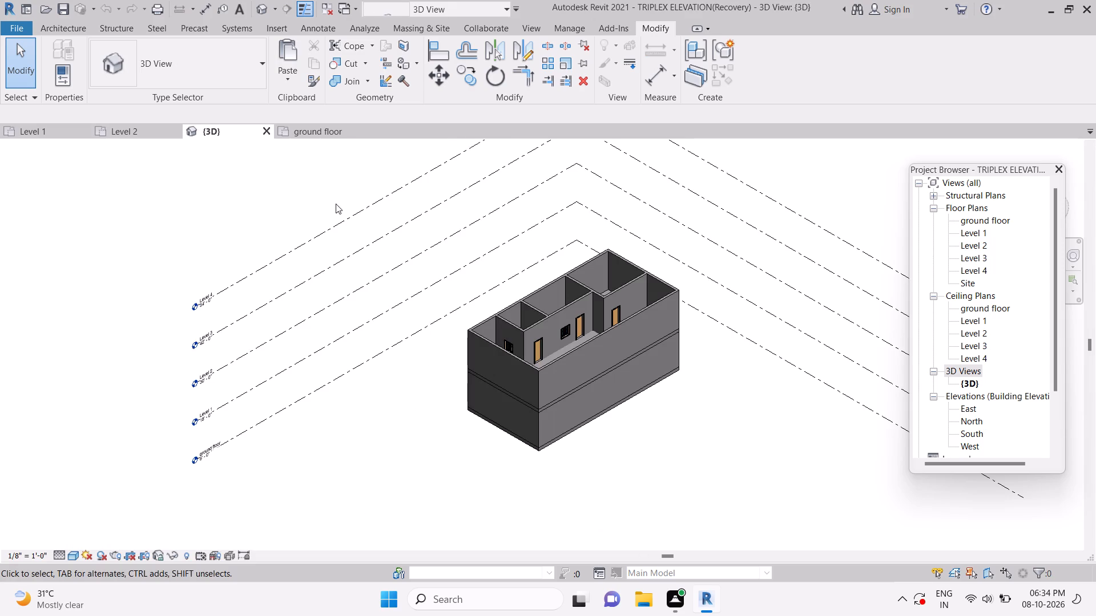
left_click(324, 128)
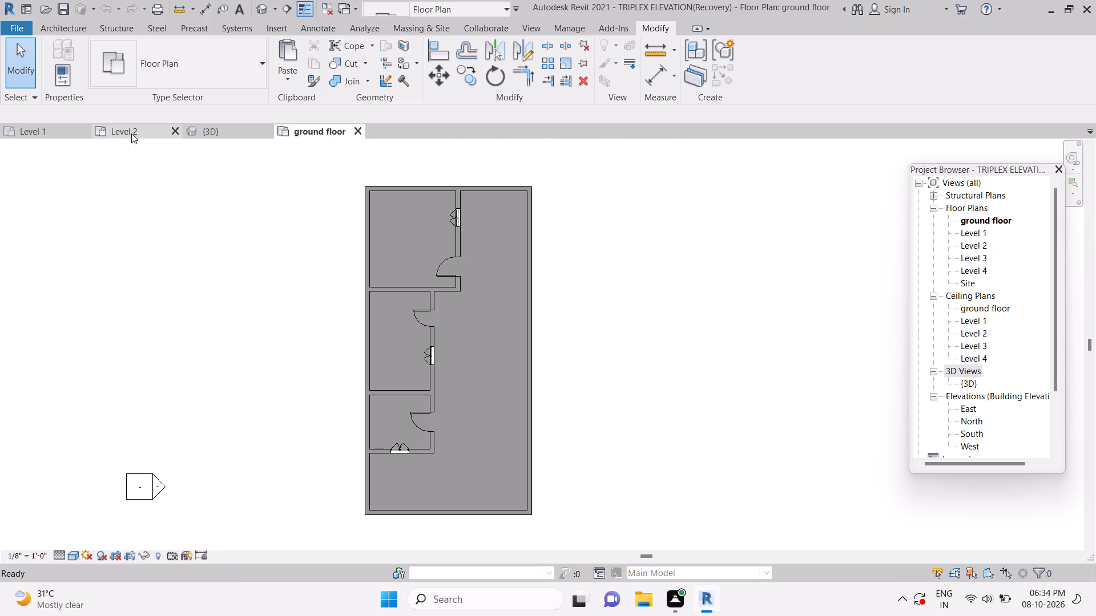
left_click(131, 133)
left_click(68, 138)
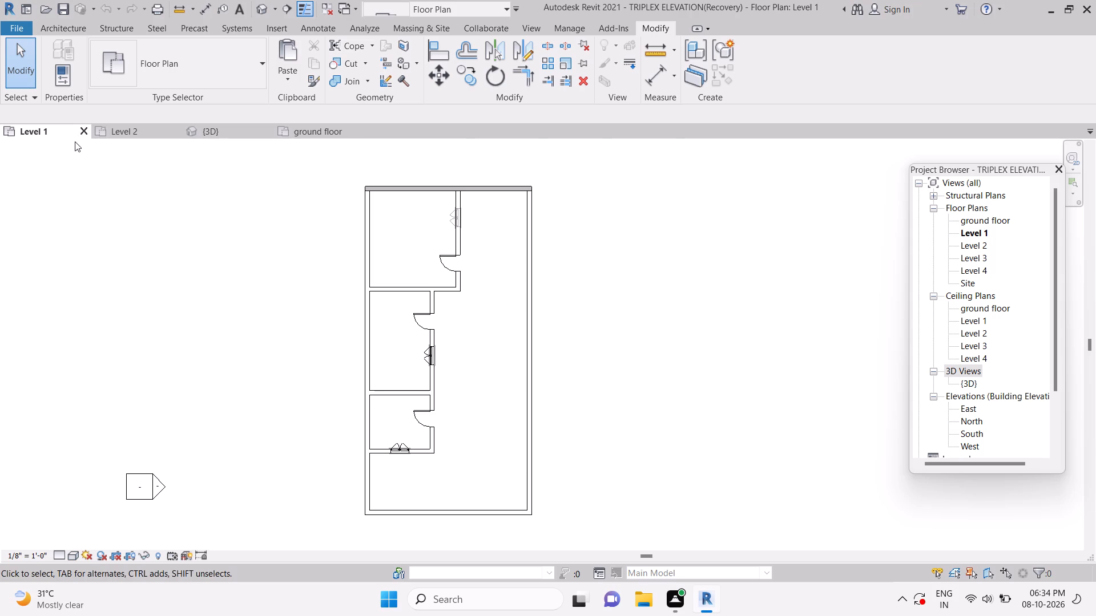
left_click(392, 195)
left_click(386, 197)
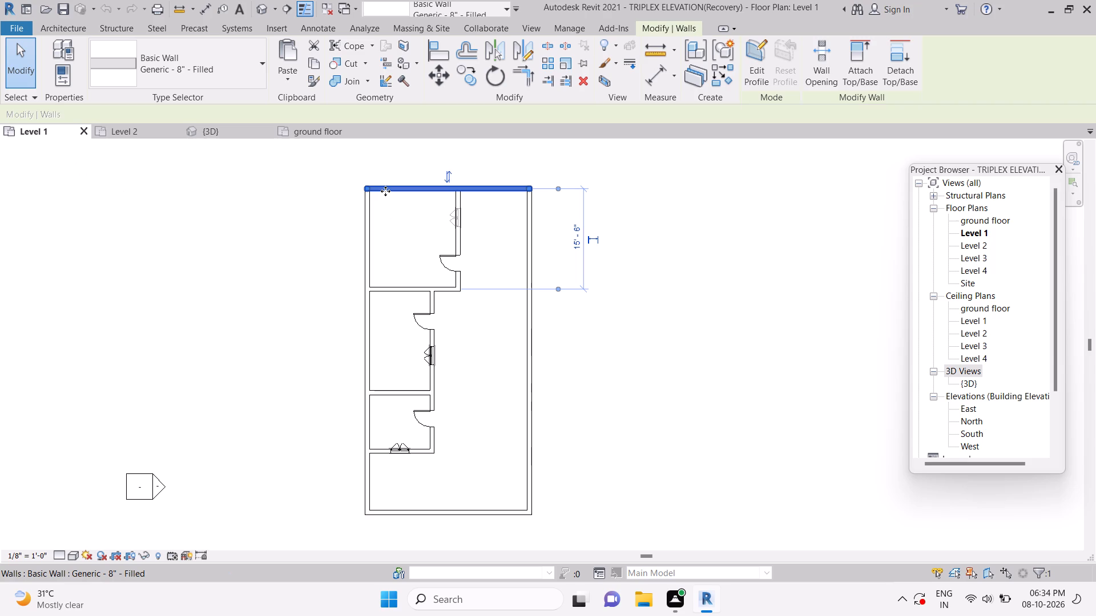
left_click(385, 191)
left_click(218, 200)
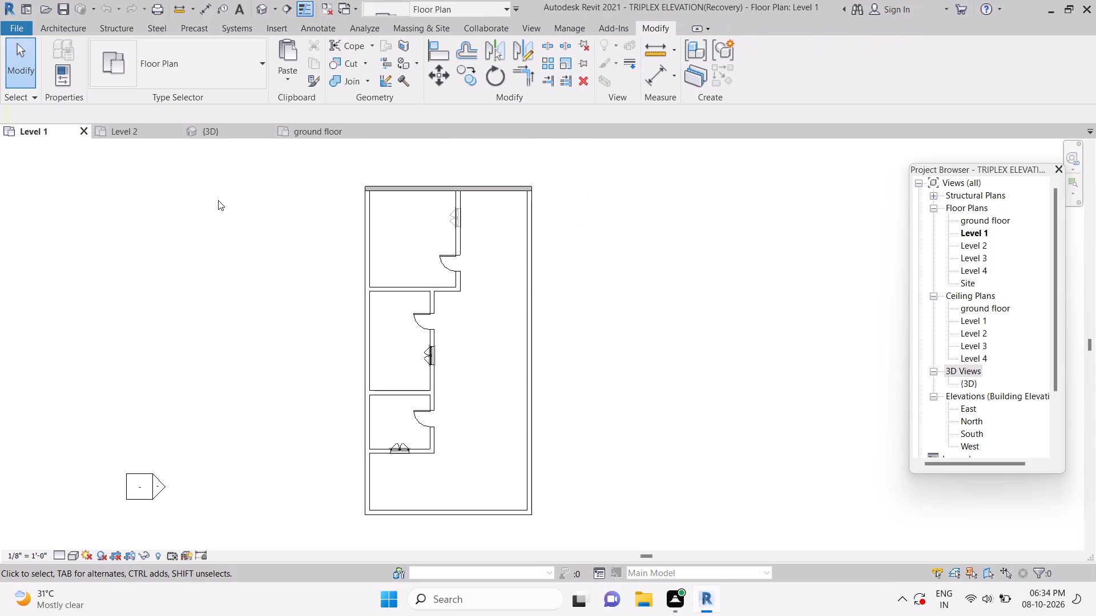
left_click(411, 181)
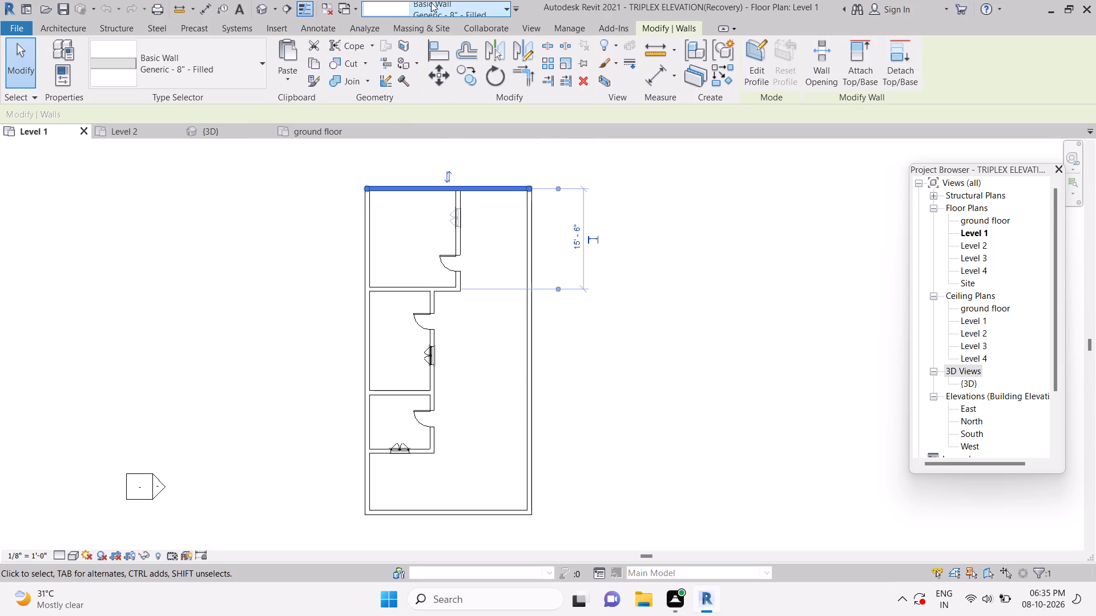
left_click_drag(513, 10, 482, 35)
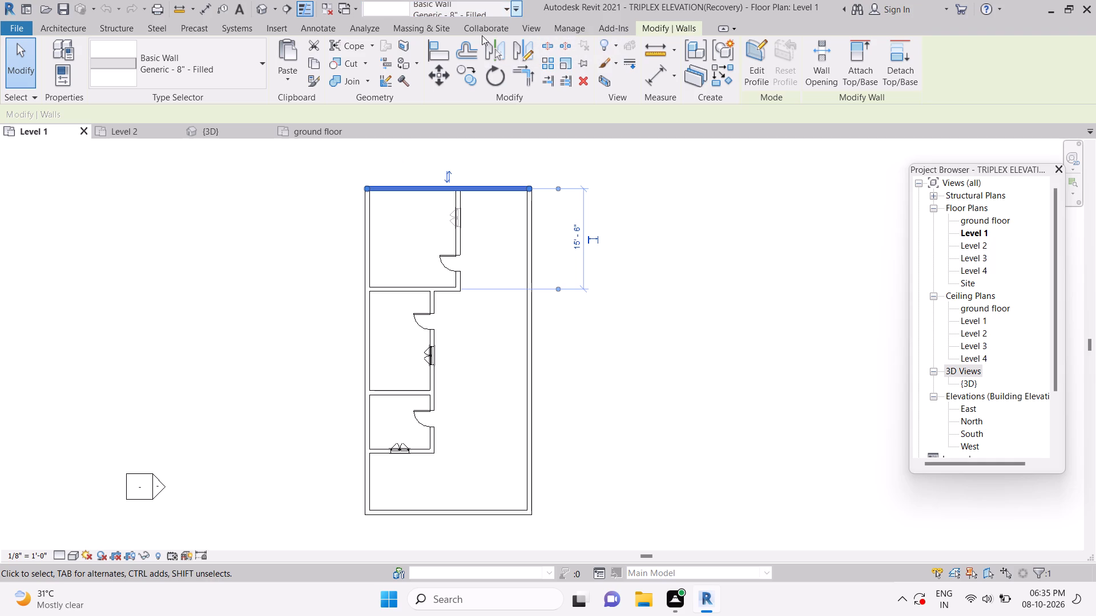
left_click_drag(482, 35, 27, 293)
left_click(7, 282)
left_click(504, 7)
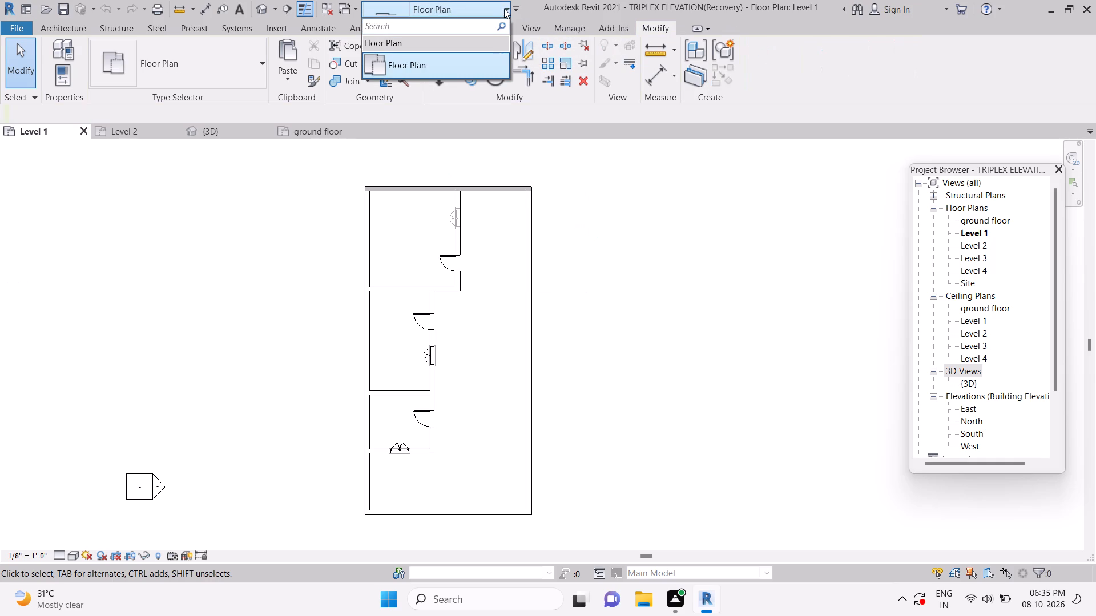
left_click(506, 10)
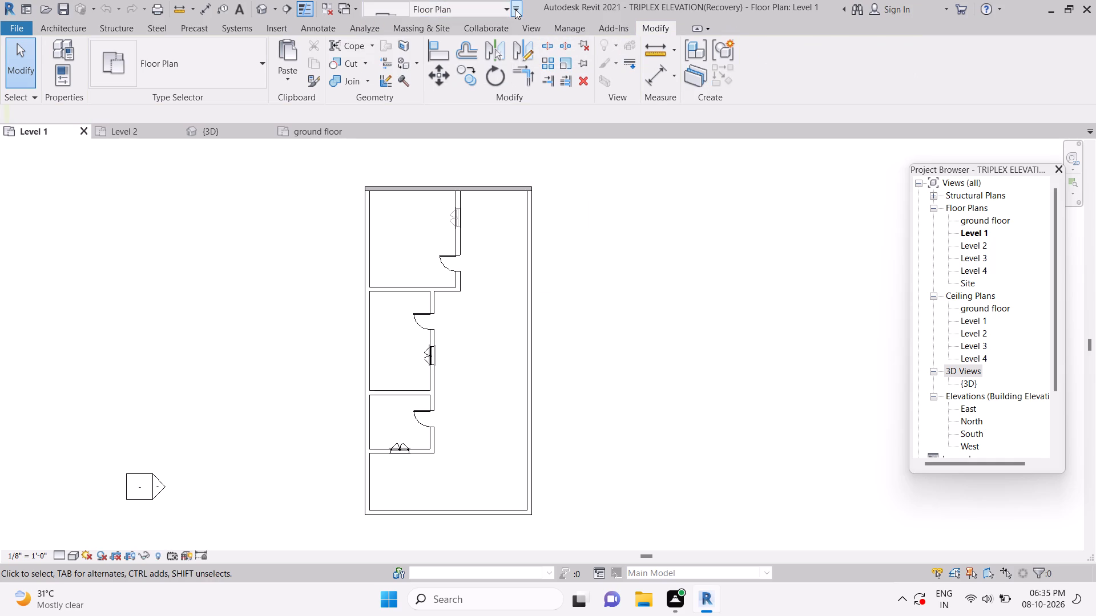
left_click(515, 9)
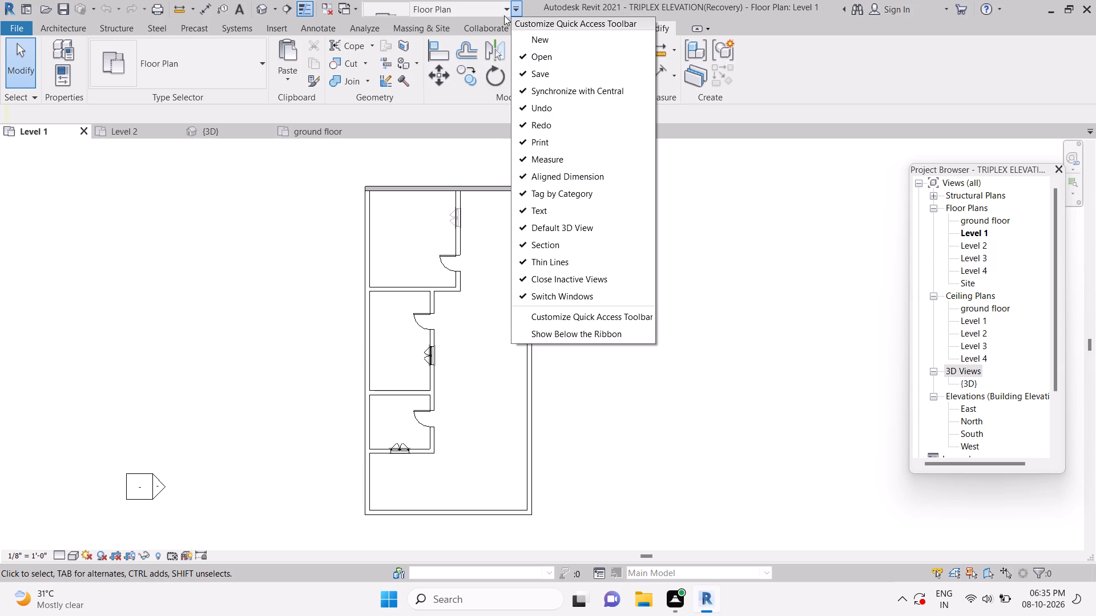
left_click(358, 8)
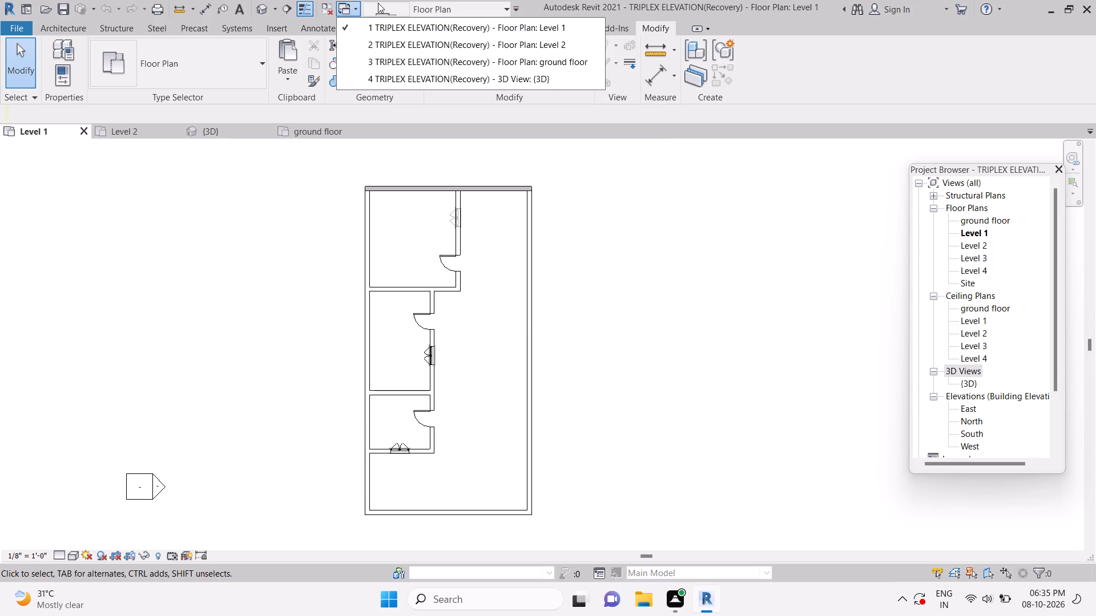
Start the Section tool with the Building Section type in the Level 1 plan.
left_click(476, 8)
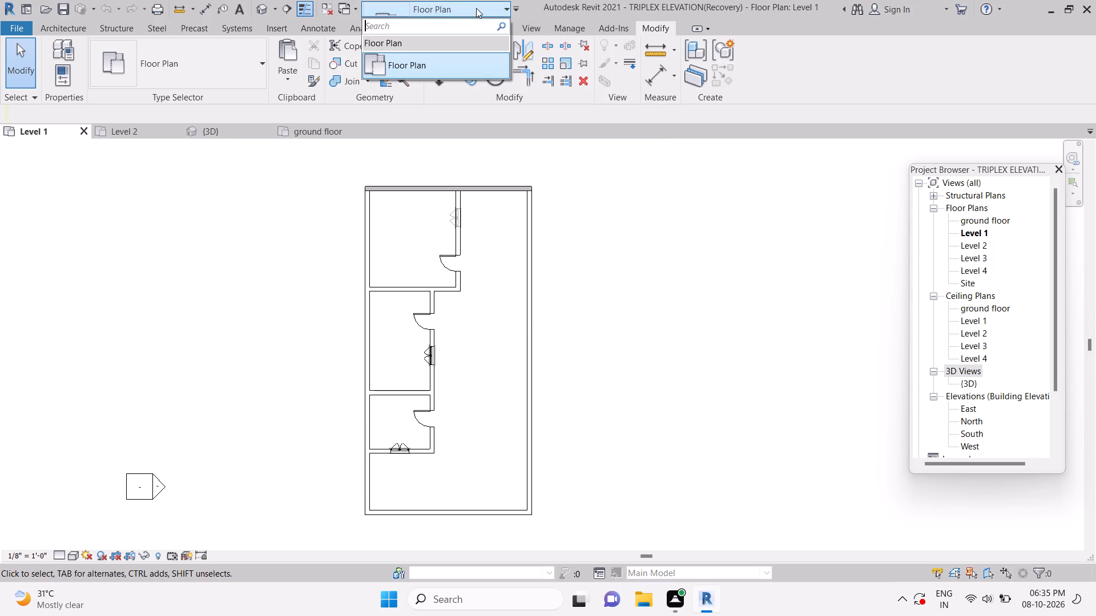
left_click(304, 2)
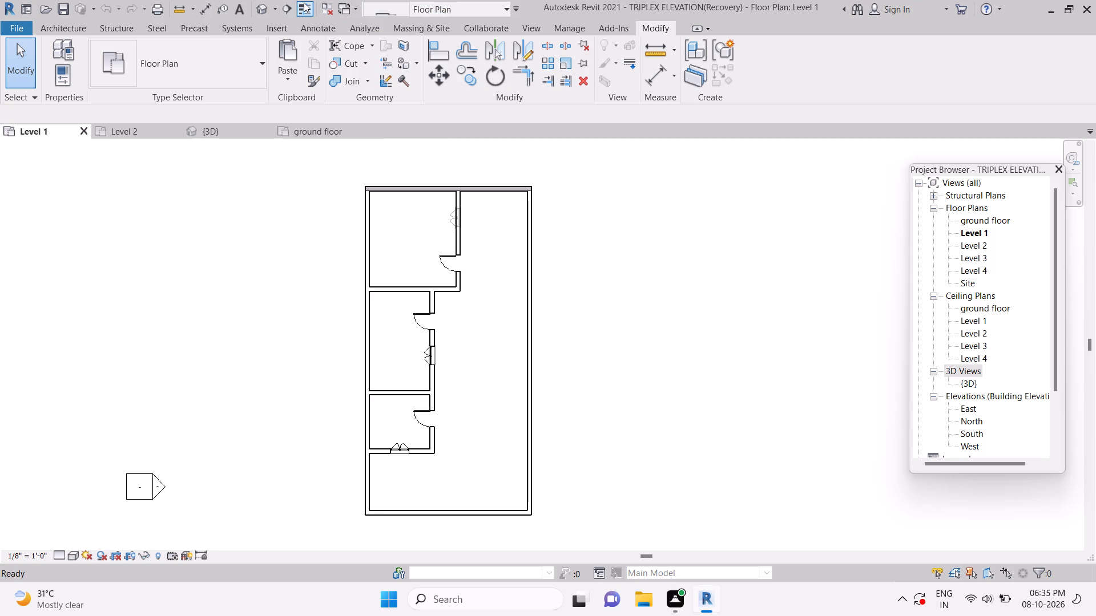
left_click(292, 7)
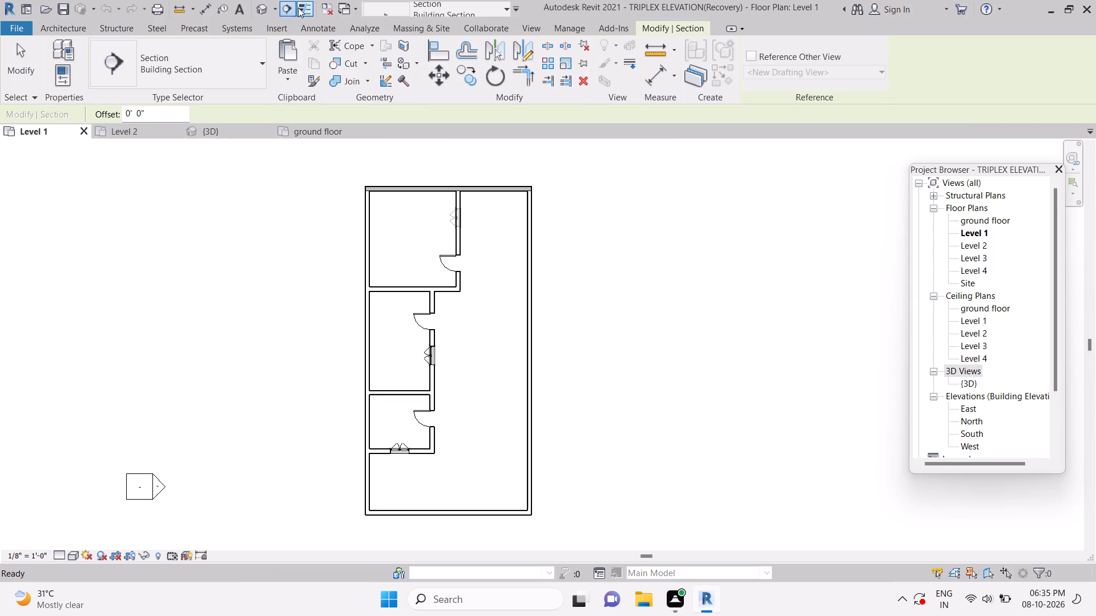
left_click(291, 10)
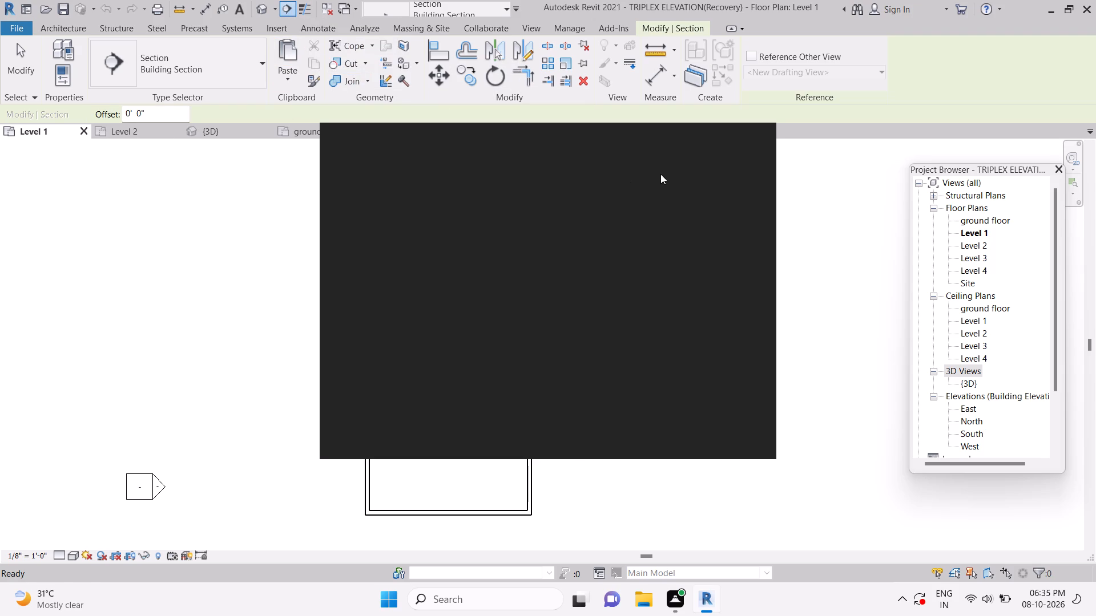
Dismiss the licensing notification covering the Level 1 plan.
left_click(759, 143)
left_click(759, 143)
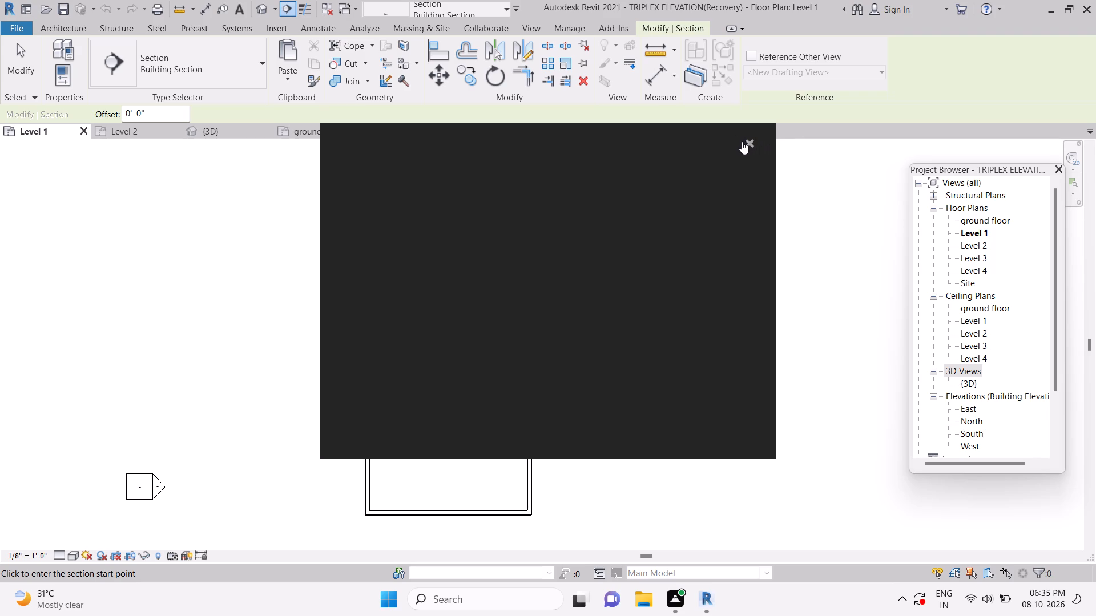
left_click(740, 142)
left_click(747, 137)
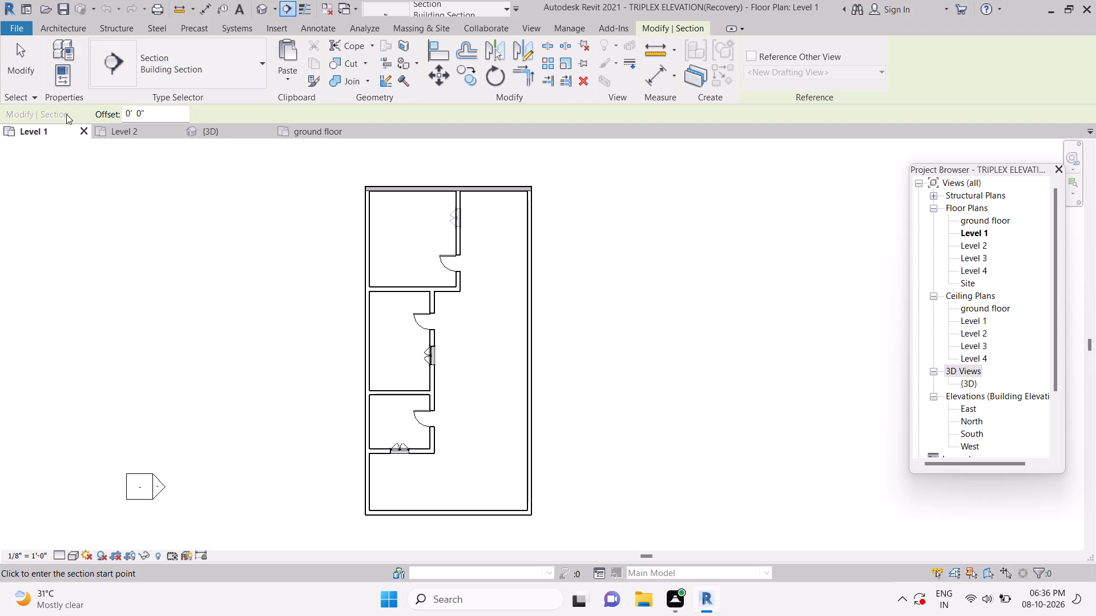
Compare the Level 1, Level 2 and ground floor plans.
left_click(46, 129)
left_click(128, 134)
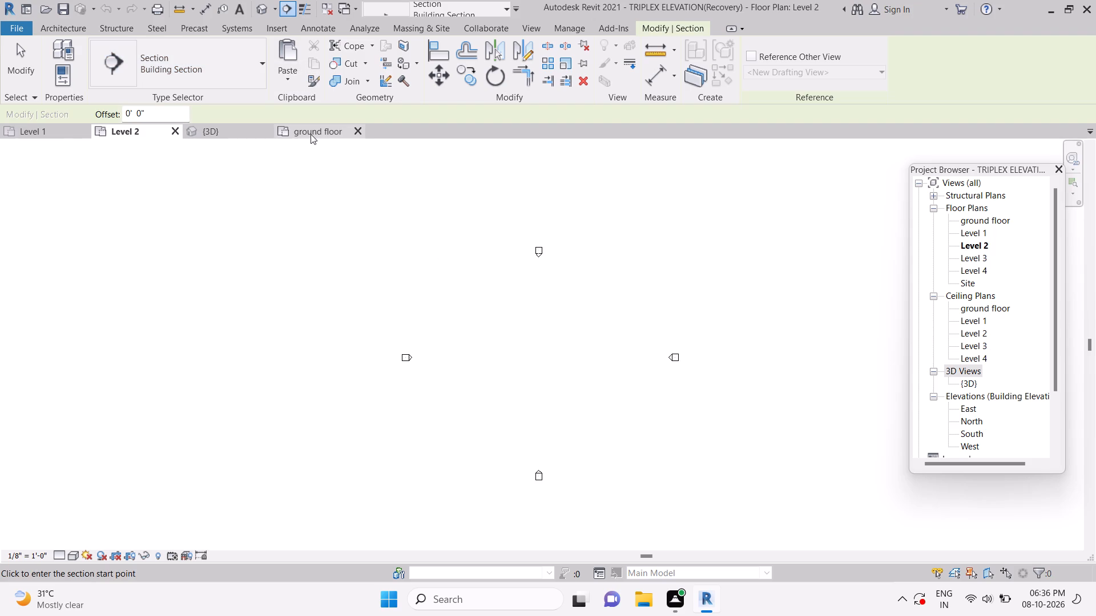
left_click(311, 134)
left_click(61, 142)
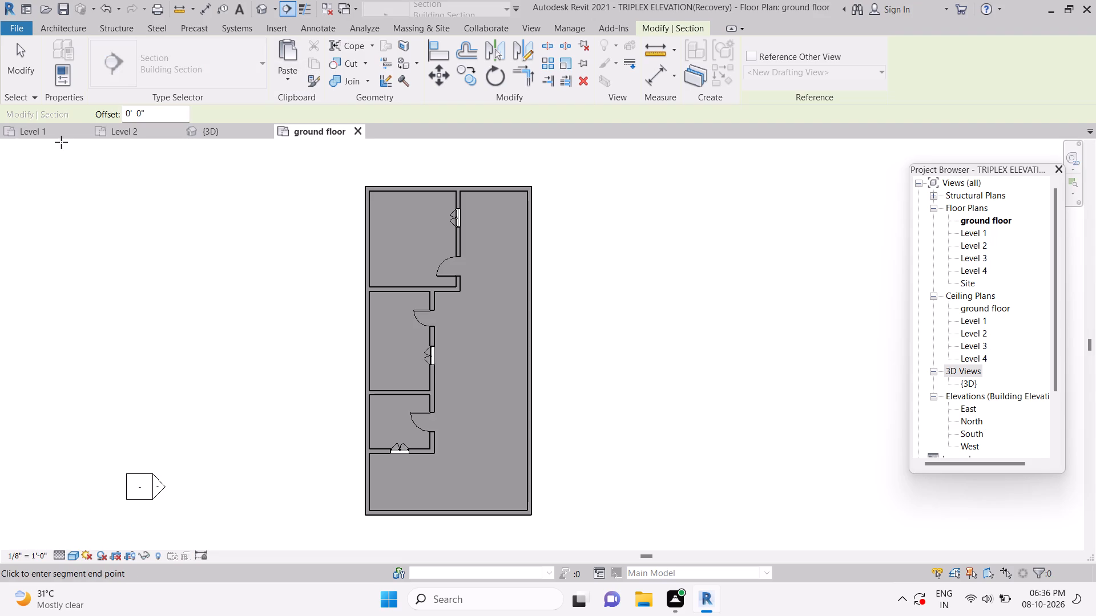
left_click(61, 134)
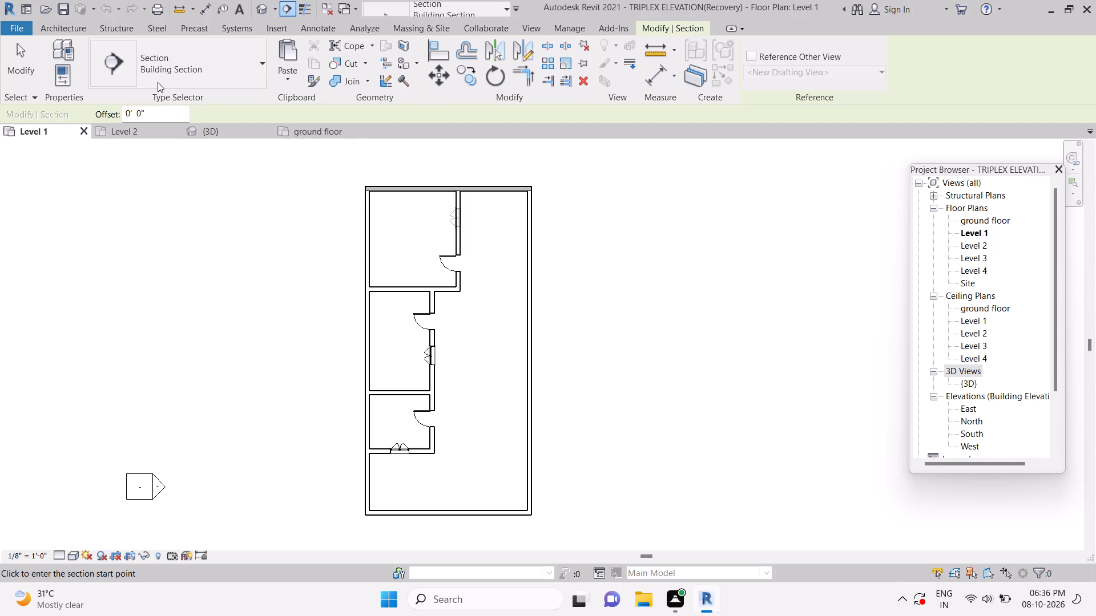
Close all inactive views, keeping only the Level 1 plan open, and turn thin-line display back on.
left_click(252, 62)
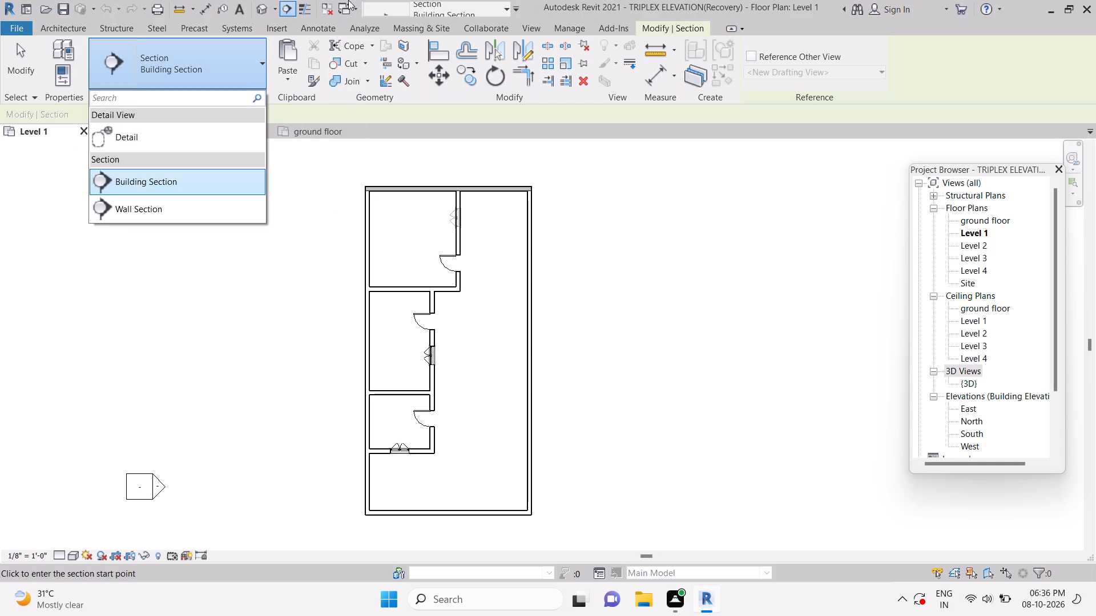
left_click(330, 11)
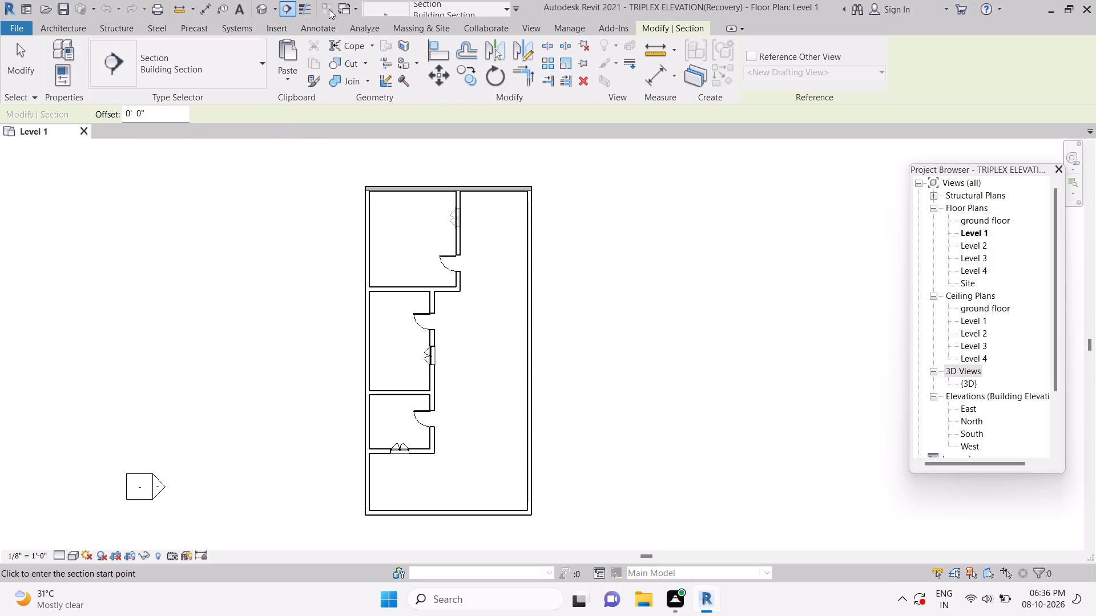
left_click(300, 9)
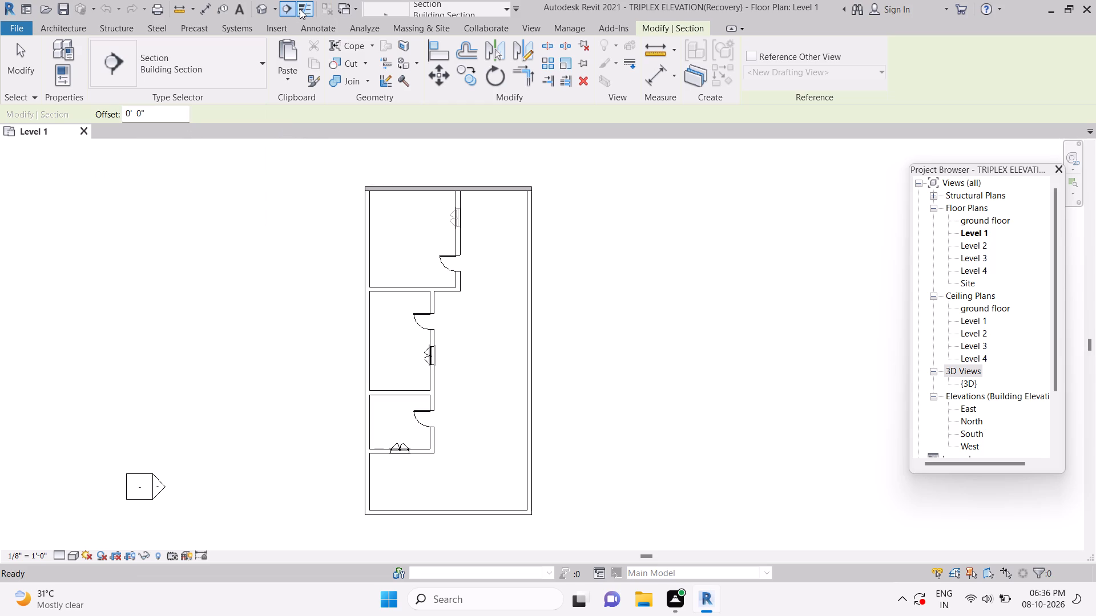
left_click(286, 7)
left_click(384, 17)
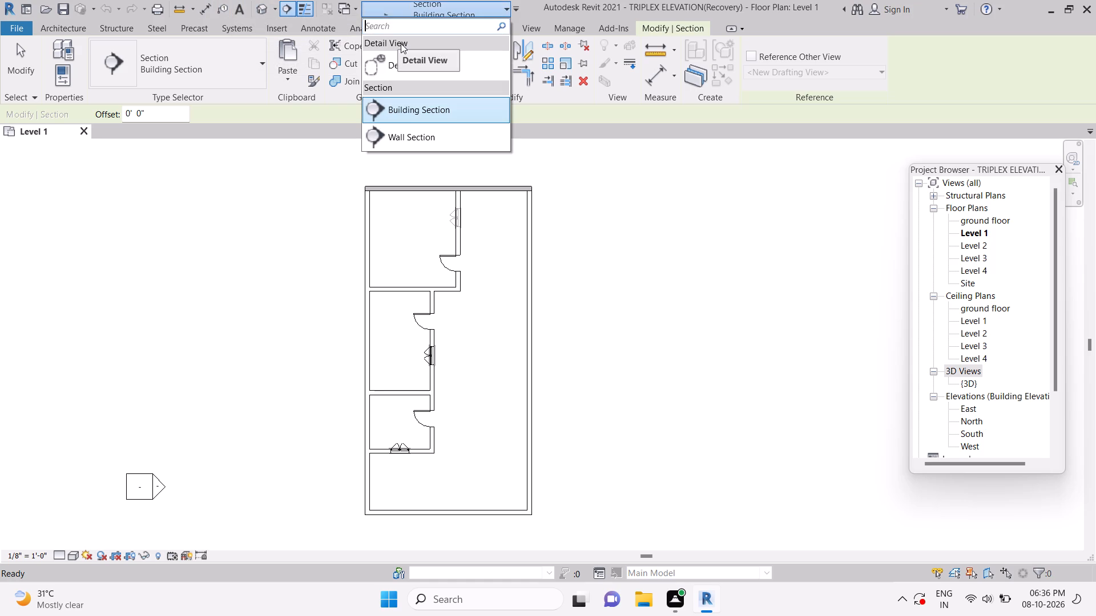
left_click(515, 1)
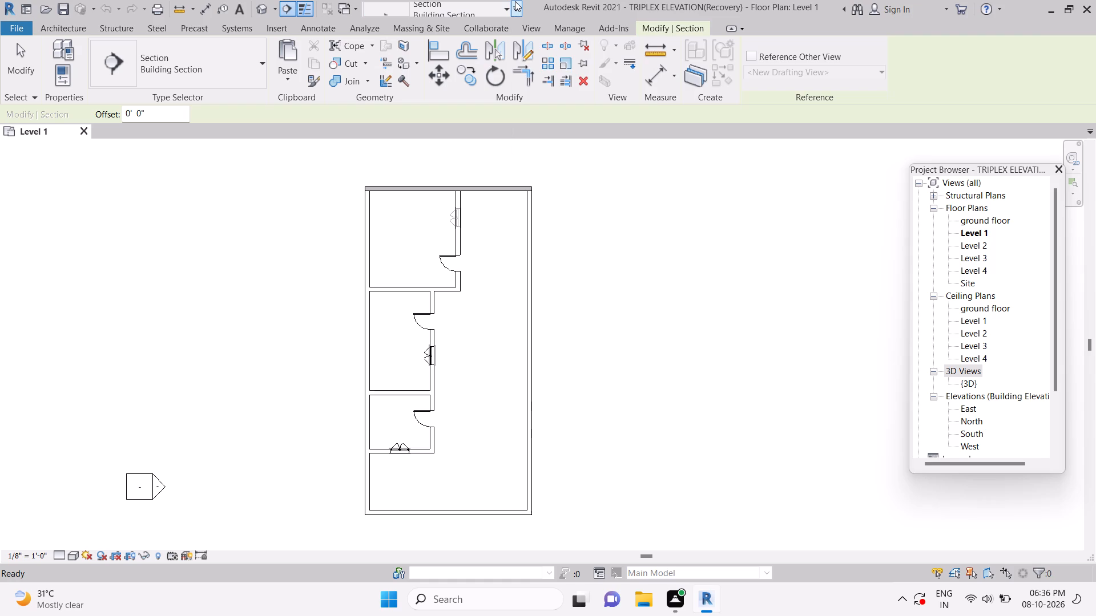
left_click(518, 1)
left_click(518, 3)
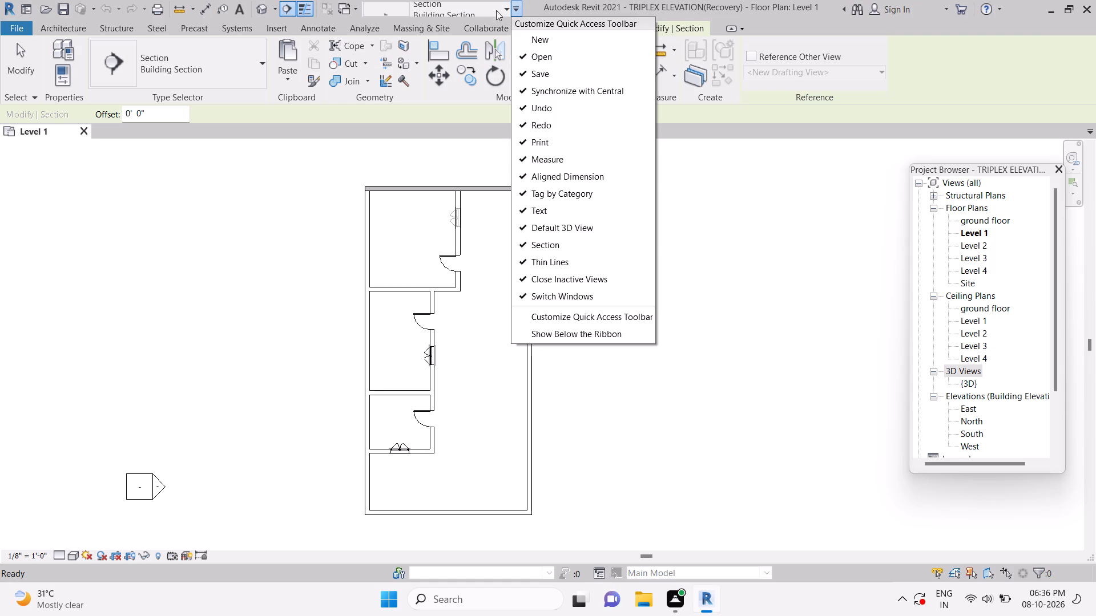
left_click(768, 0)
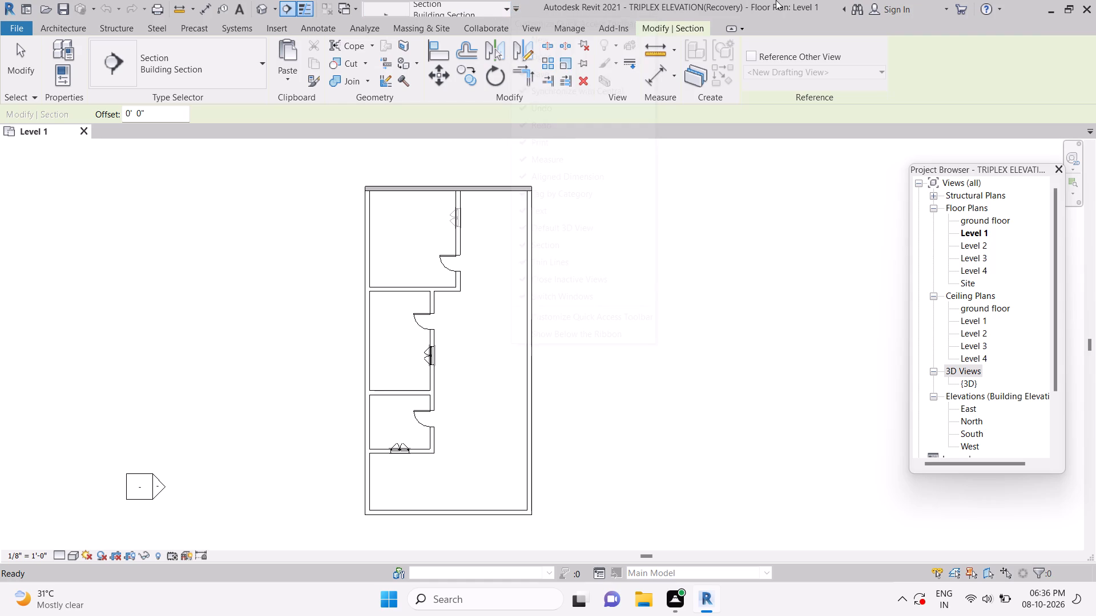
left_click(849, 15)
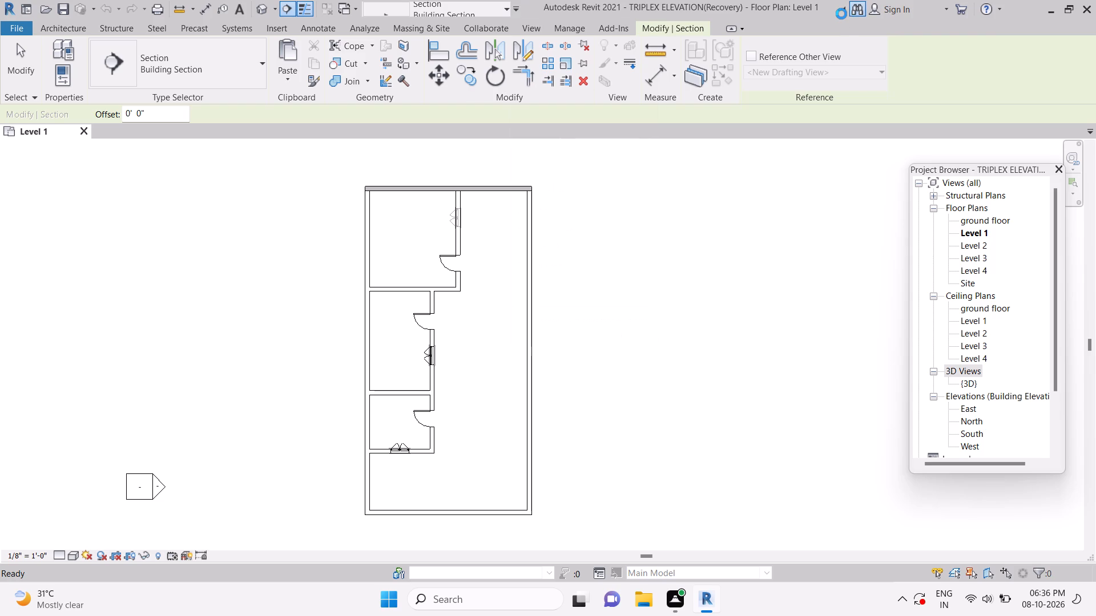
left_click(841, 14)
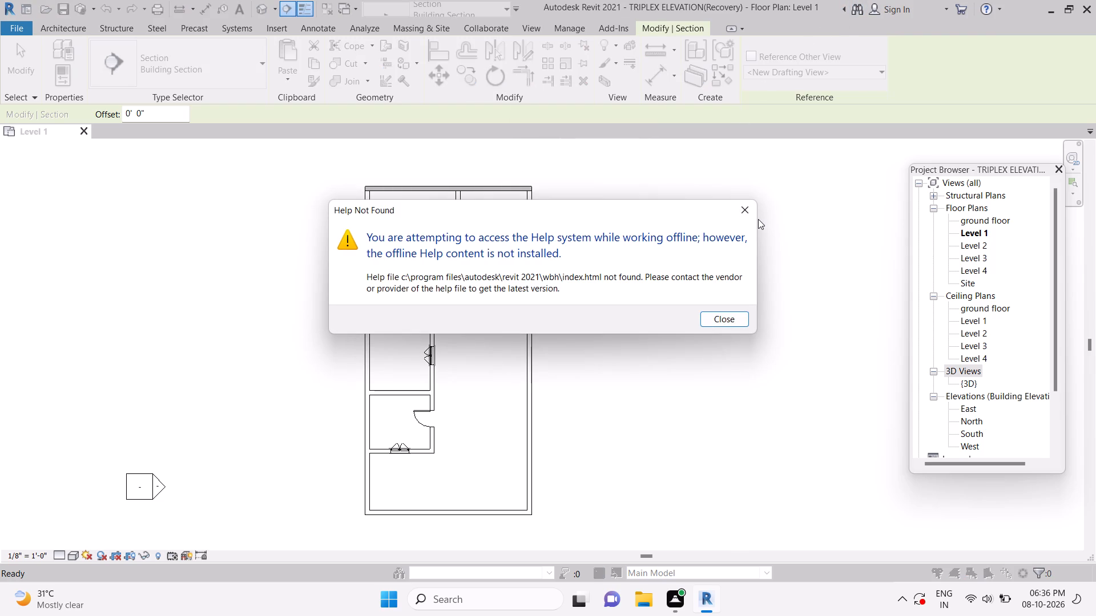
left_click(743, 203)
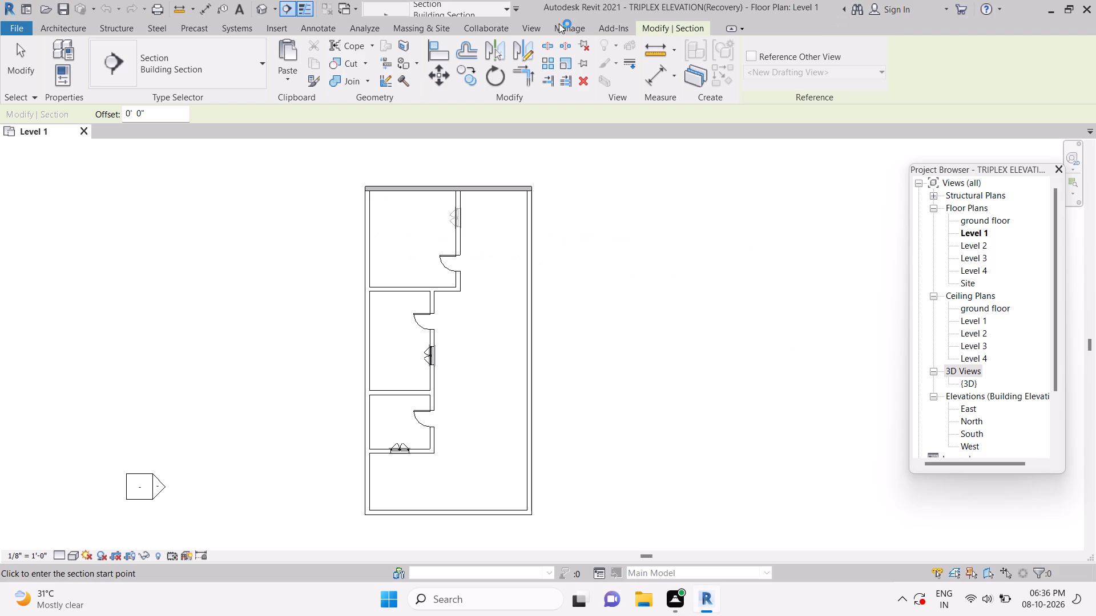
Dismiss the licensing notification that covers the Level 1 plan again.
left_click(518, 13)
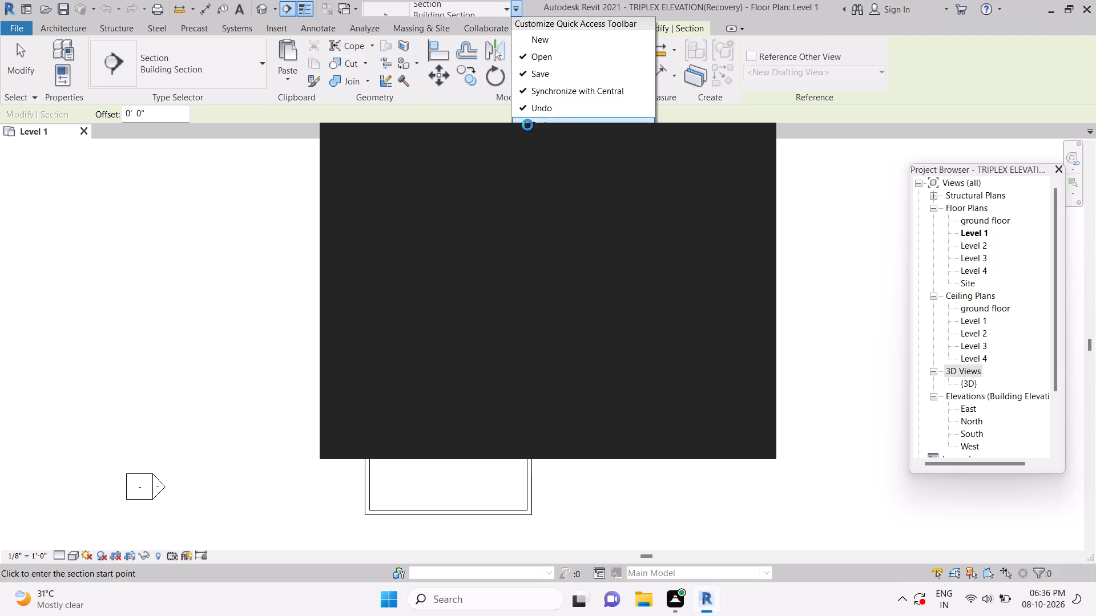
left_click(759, 141)
left_click(756, 139)
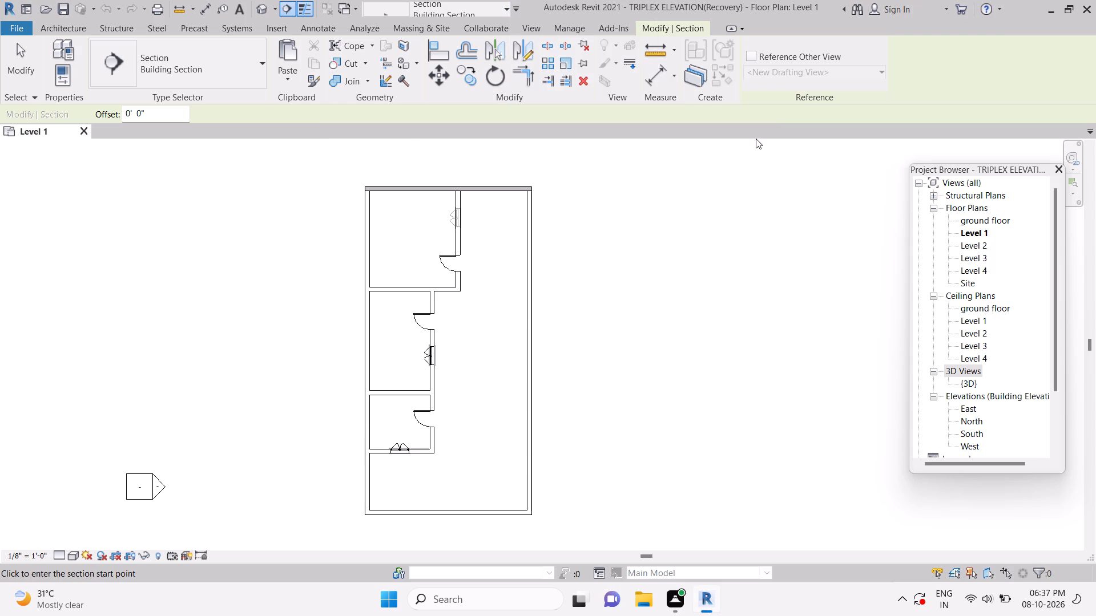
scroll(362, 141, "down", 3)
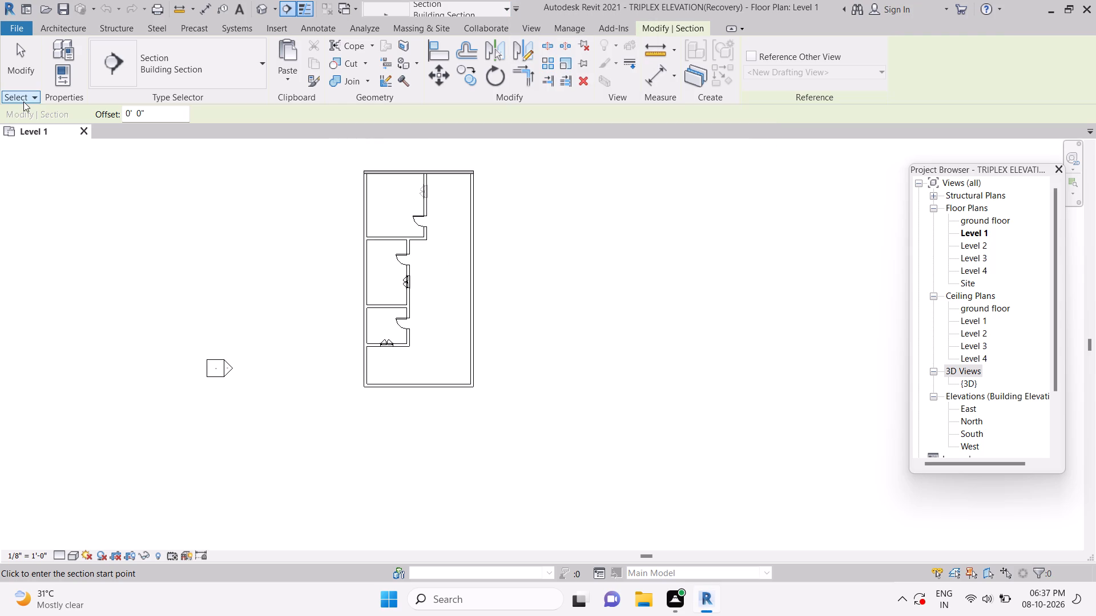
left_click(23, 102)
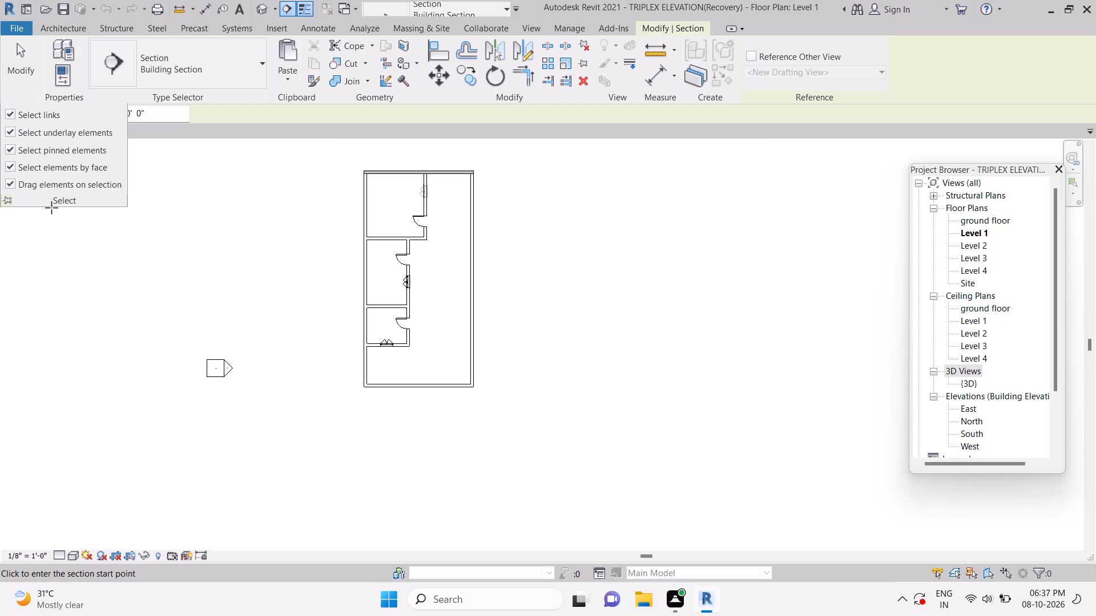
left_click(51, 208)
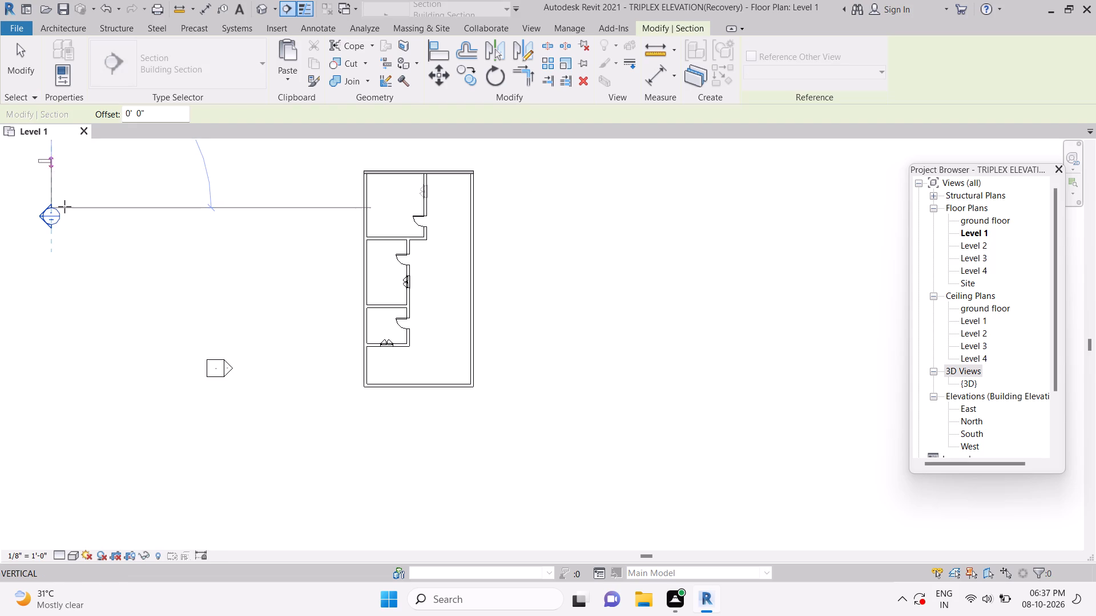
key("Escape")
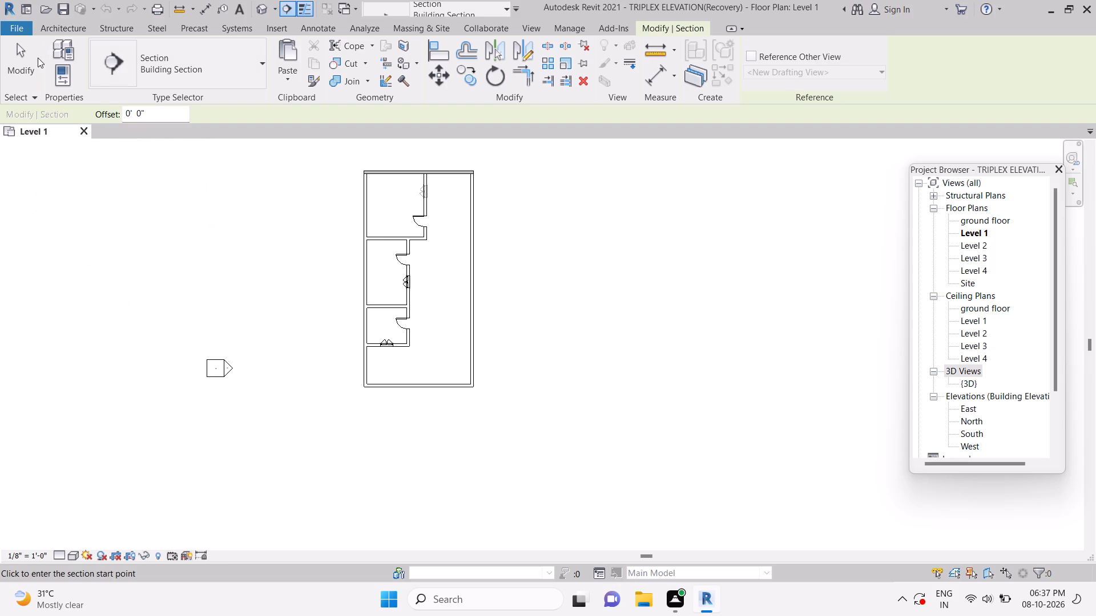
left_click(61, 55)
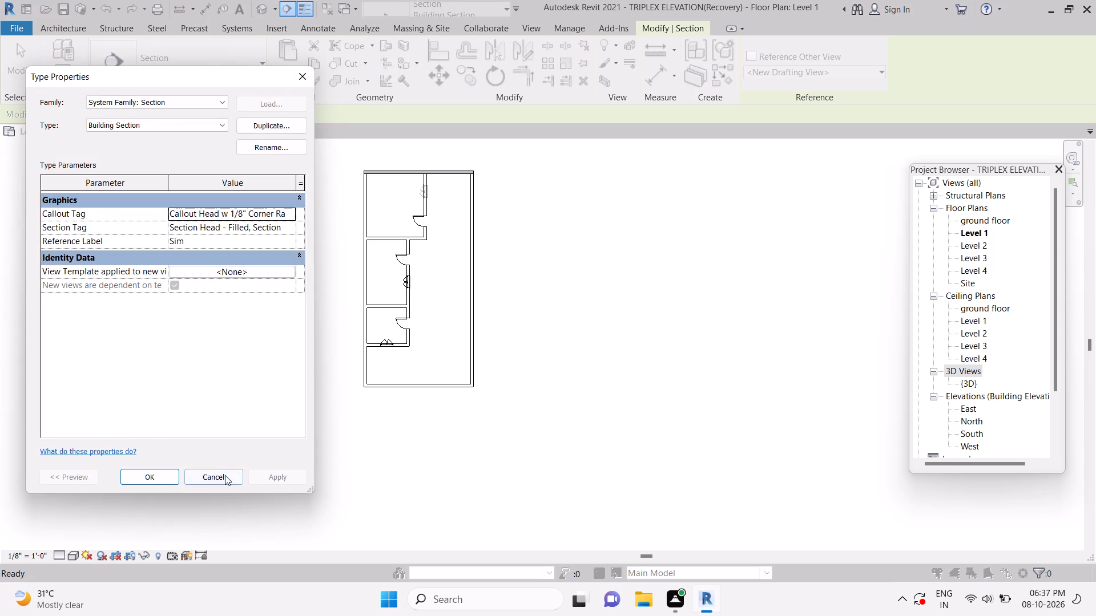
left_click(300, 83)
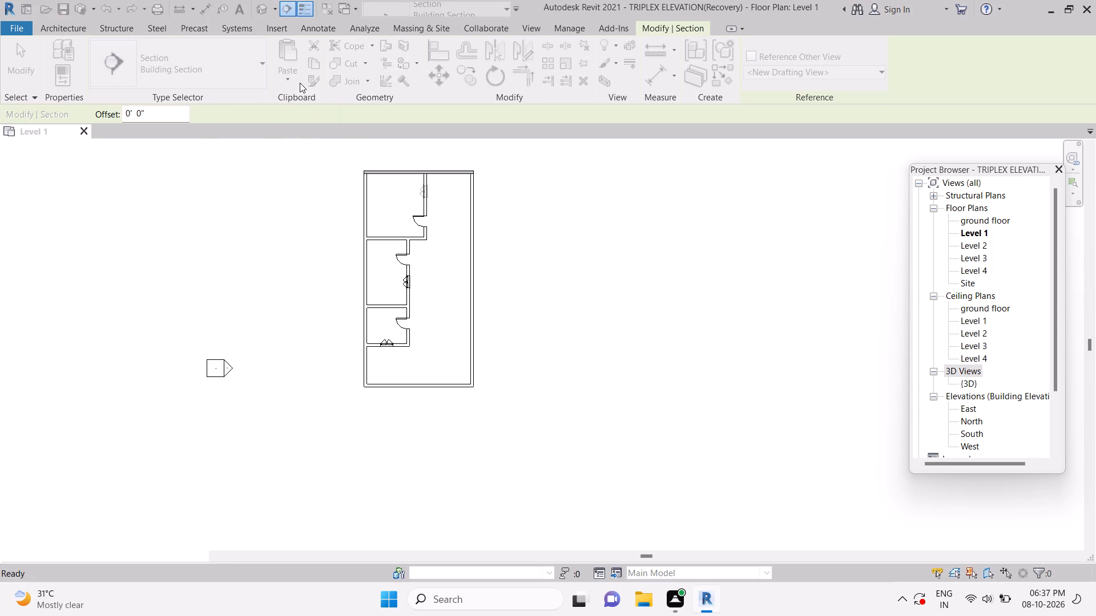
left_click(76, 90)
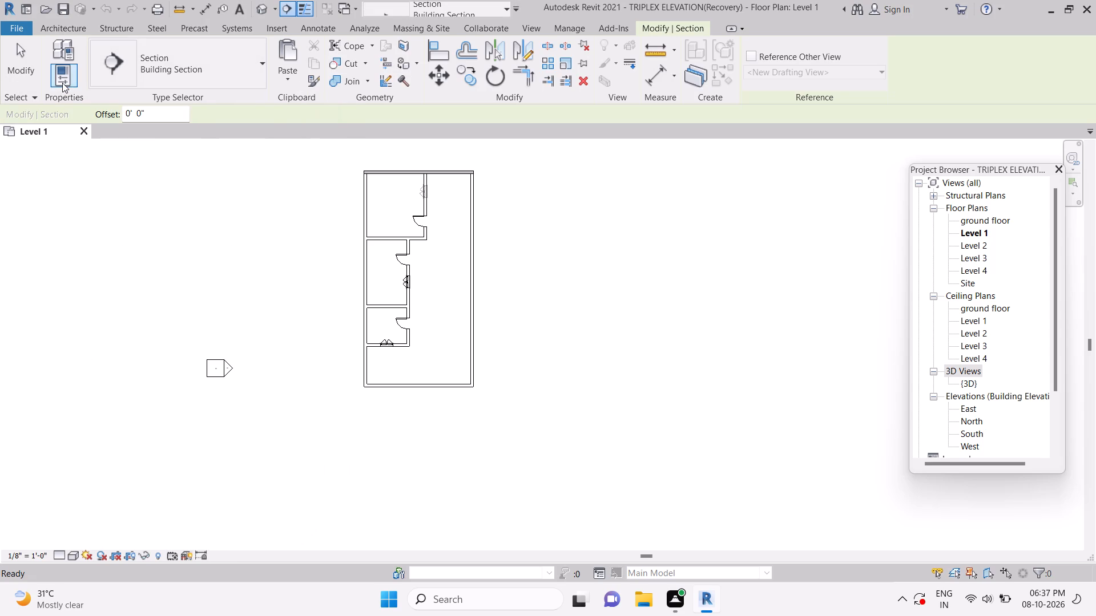
Turn the Properties palette display back on for the Level 1 plan.
left_click(62, 82)
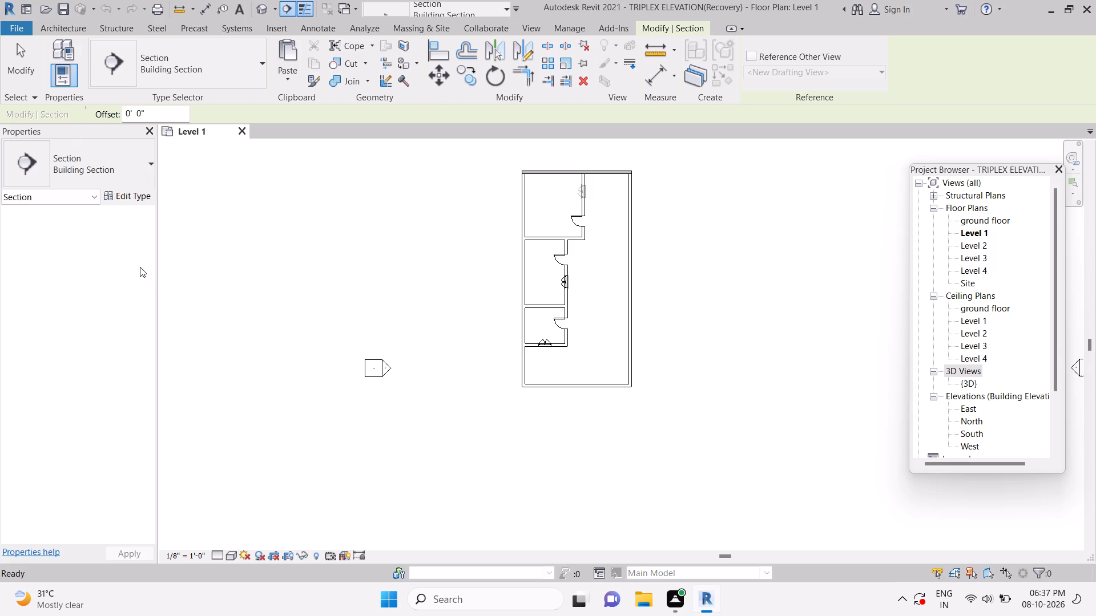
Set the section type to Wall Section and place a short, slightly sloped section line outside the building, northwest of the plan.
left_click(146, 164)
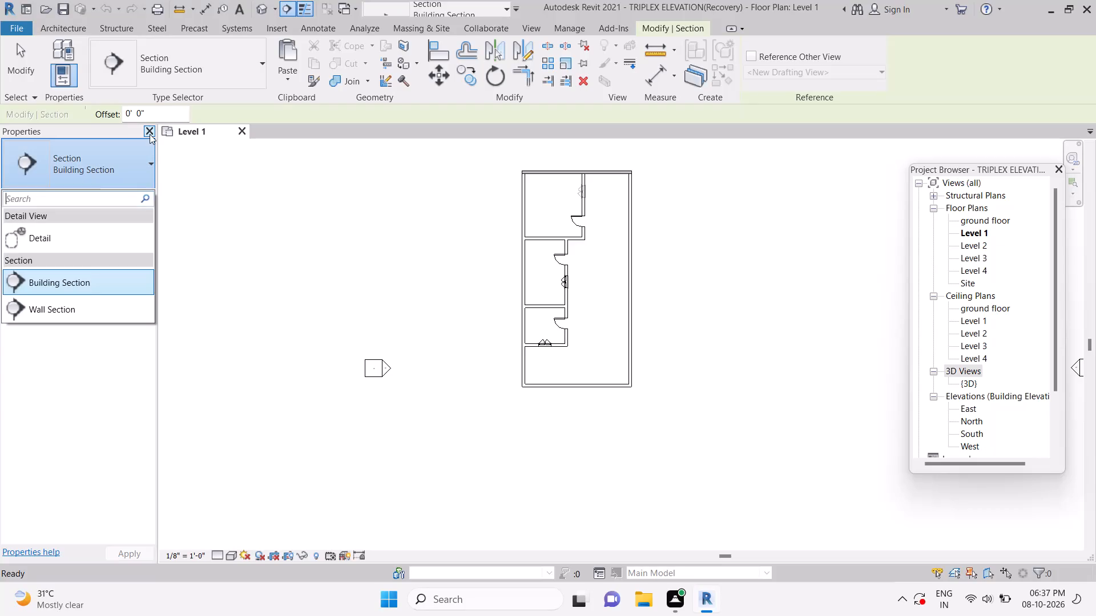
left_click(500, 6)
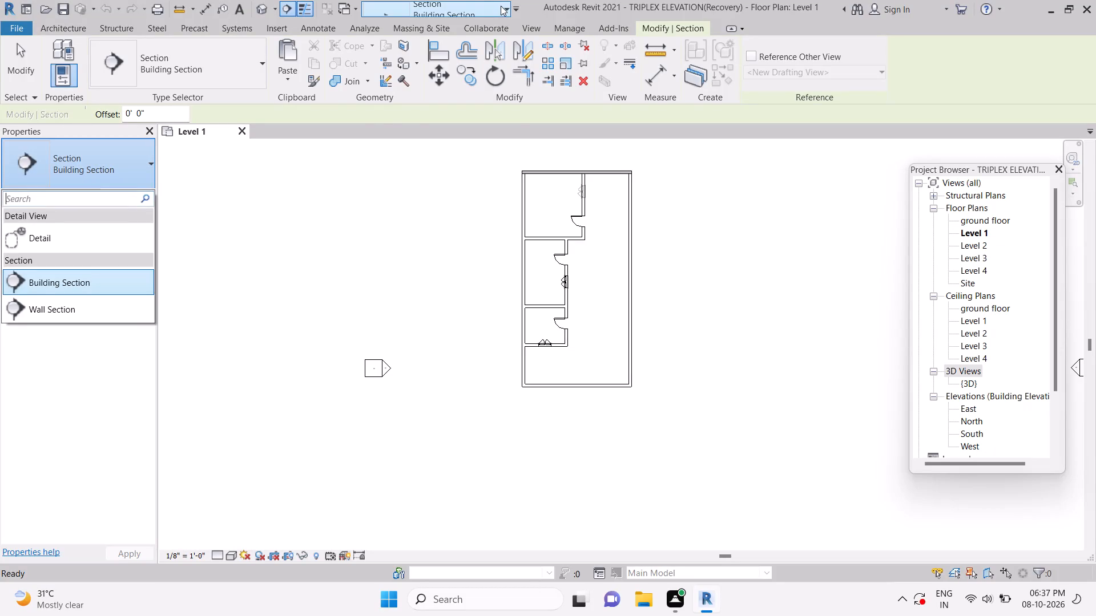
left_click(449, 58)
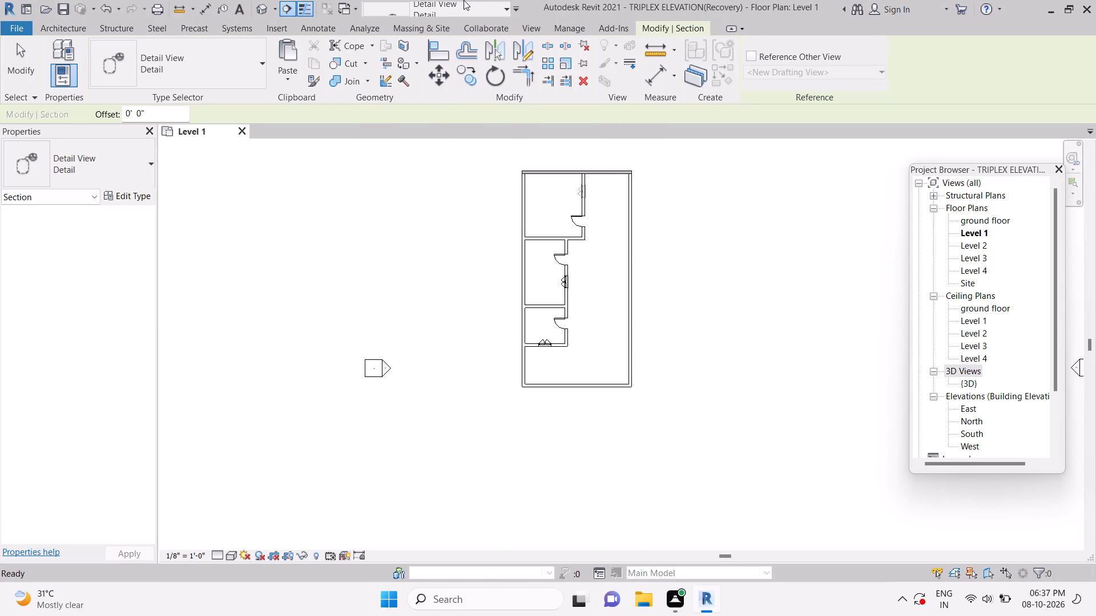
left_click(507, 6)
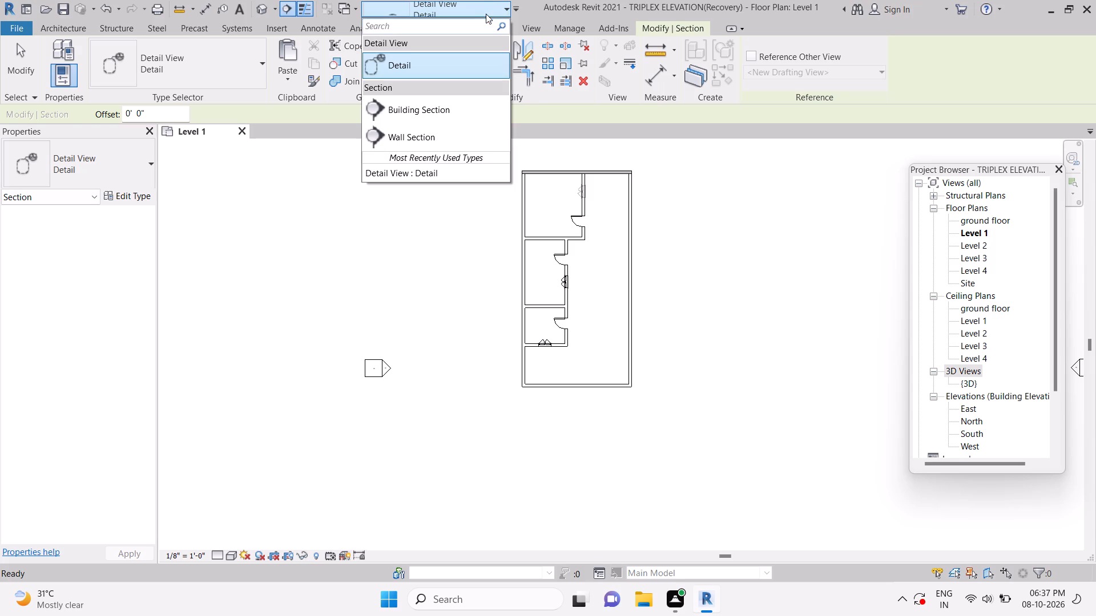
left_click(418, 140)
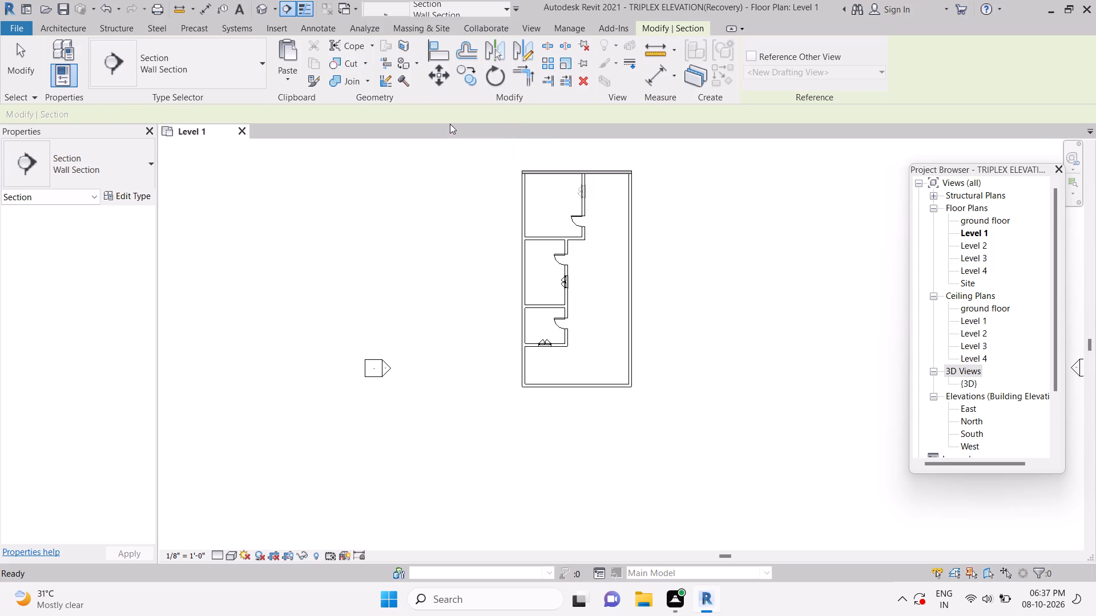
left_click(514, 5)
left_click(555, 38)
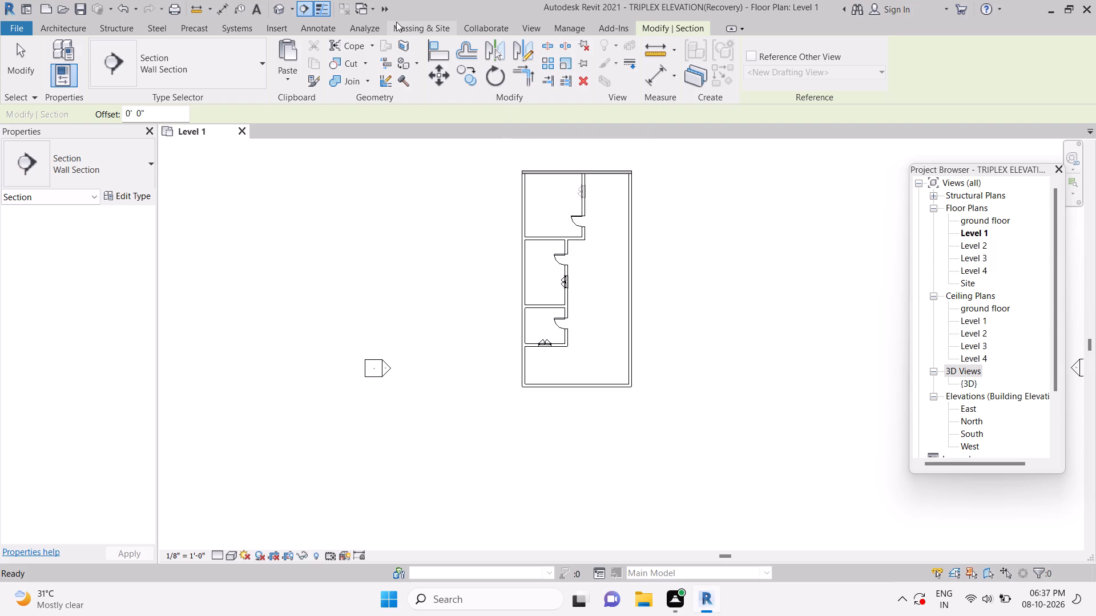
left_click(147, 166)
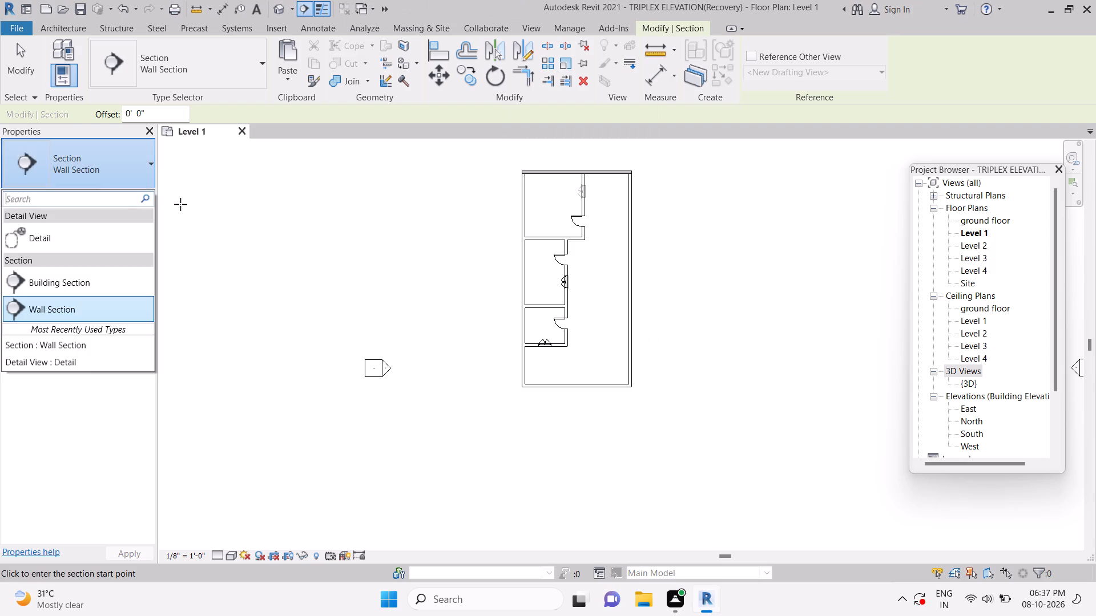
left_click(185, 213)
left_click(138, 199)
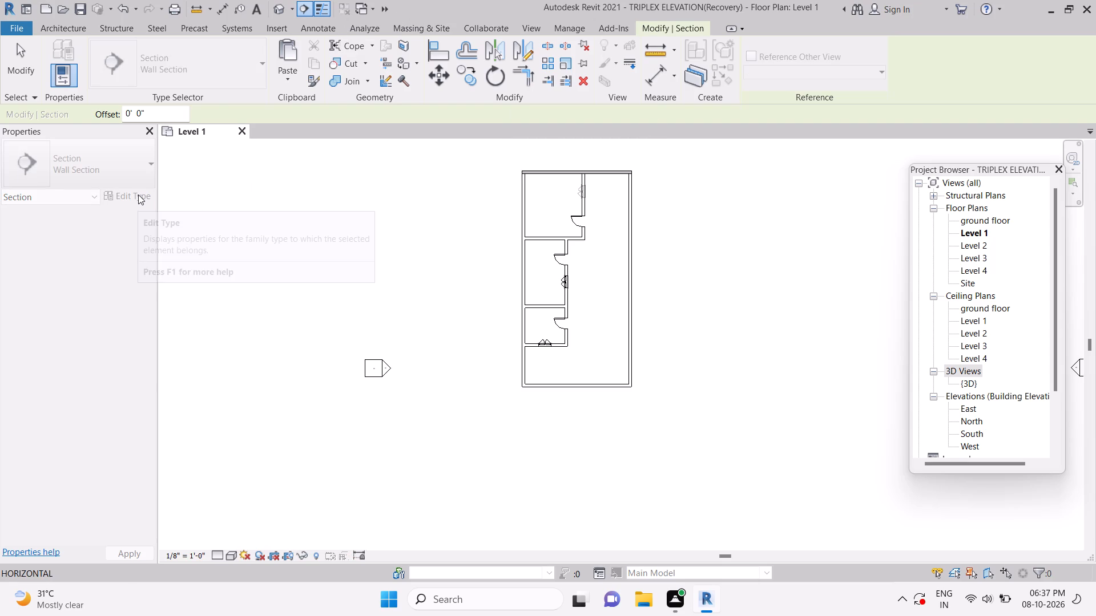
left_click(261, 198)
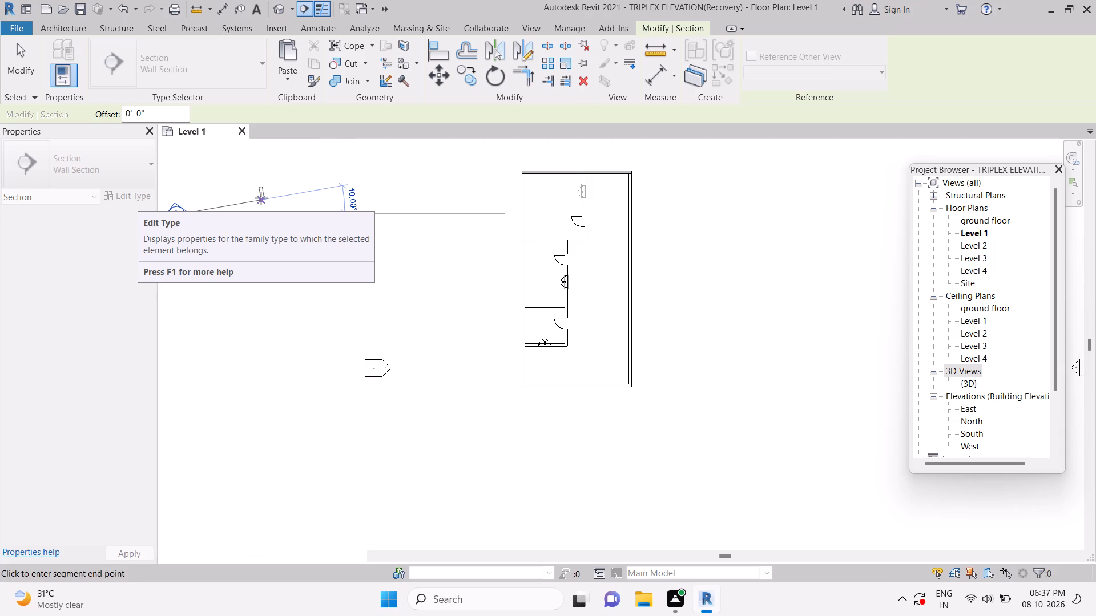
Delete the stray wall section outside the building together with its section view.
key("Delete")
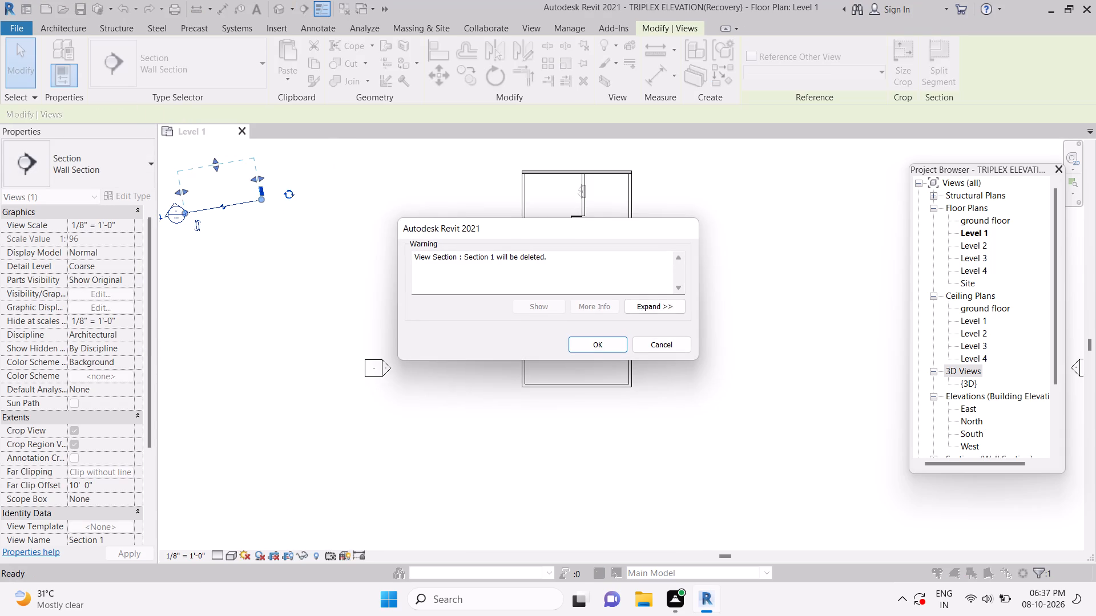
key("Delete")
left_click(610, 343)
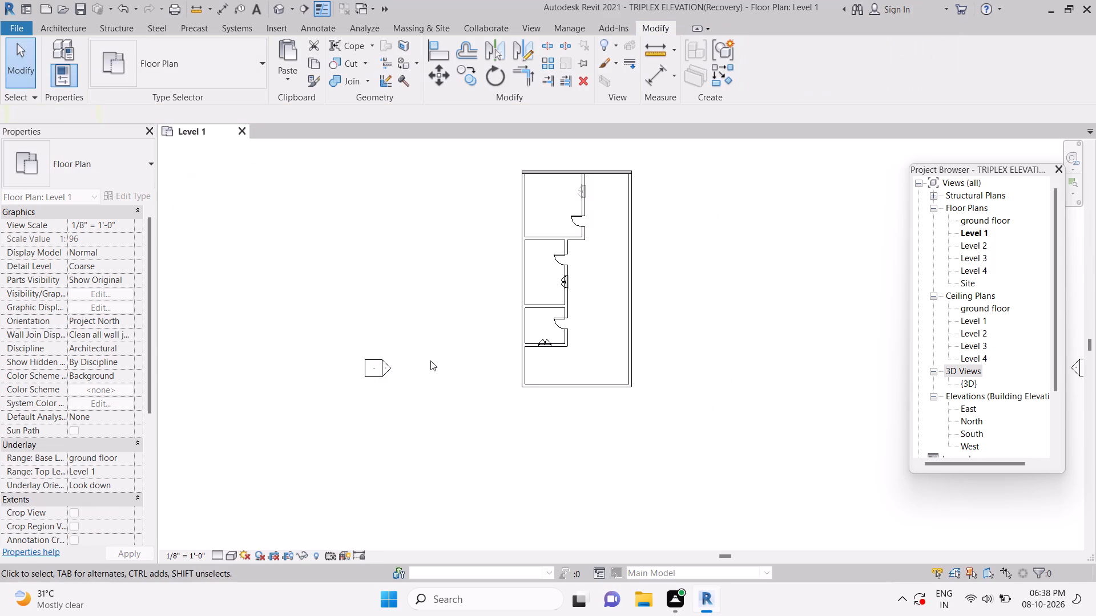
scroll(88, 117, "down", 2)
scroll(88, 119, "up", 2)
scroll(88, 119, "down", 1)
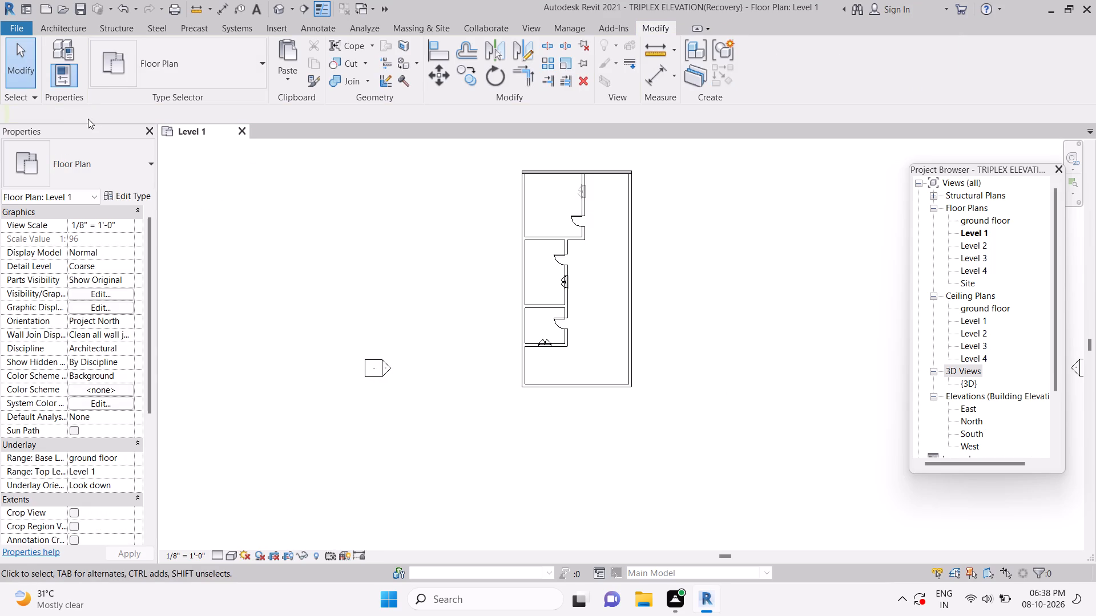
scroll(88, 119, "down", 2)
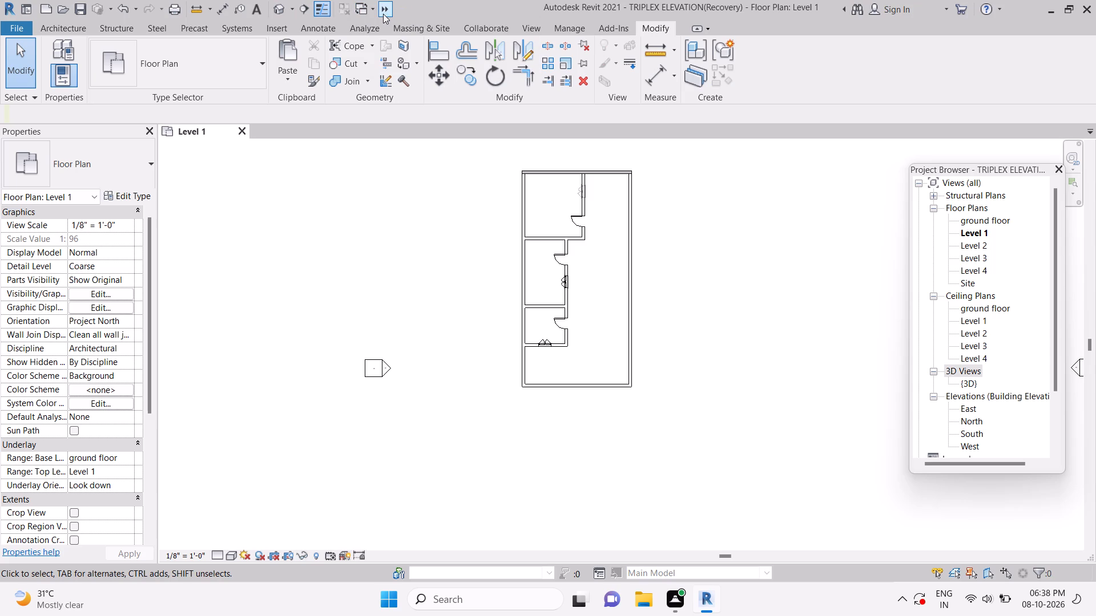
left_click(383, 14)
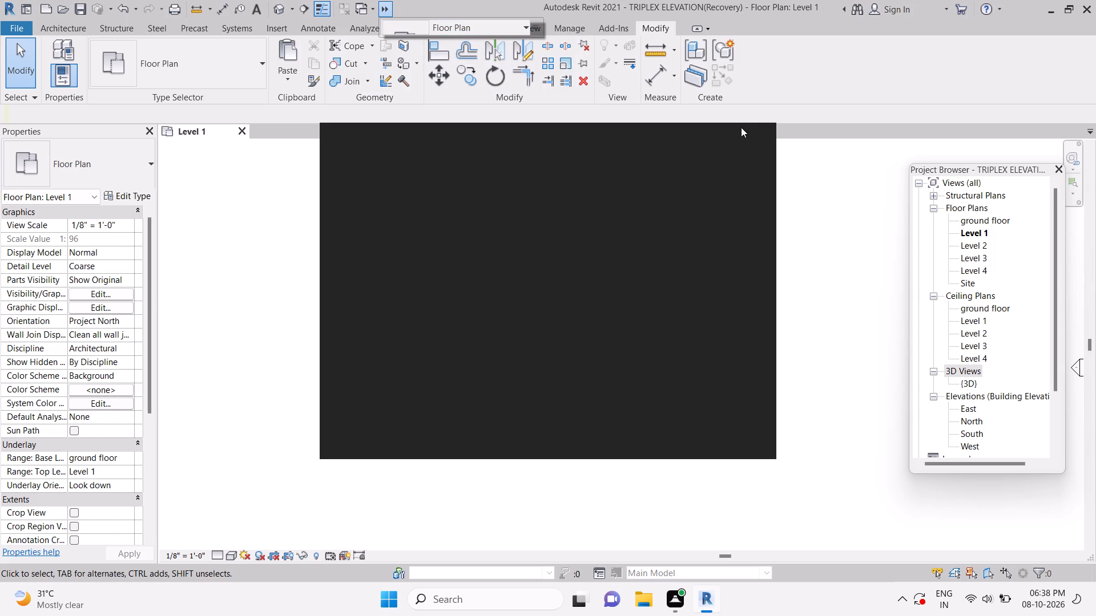
Dismiss the licensing notification covering the Level 1 plan.
left_click(760, 140)
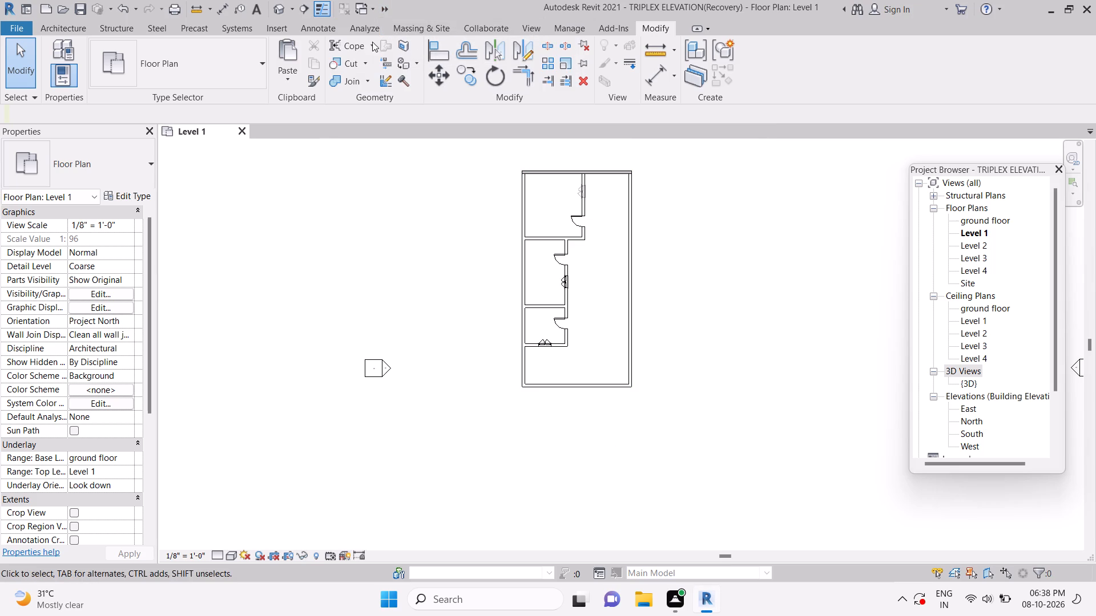
Review the building in the default 3D view and compare the ground floor and Level 1 plans.
left_click(530, 34)
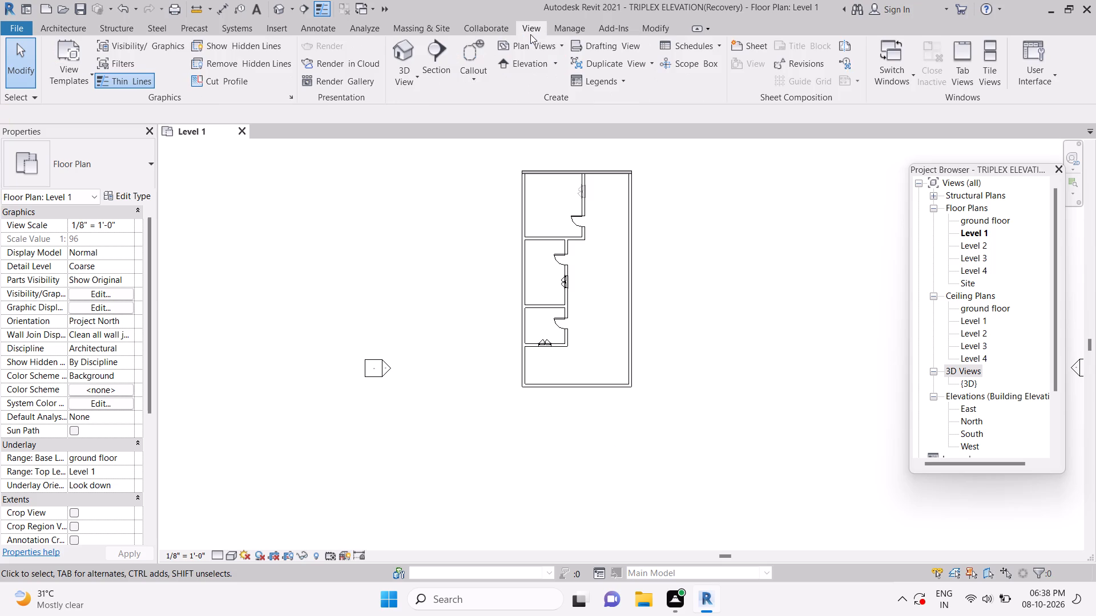
double_click(392, 57)
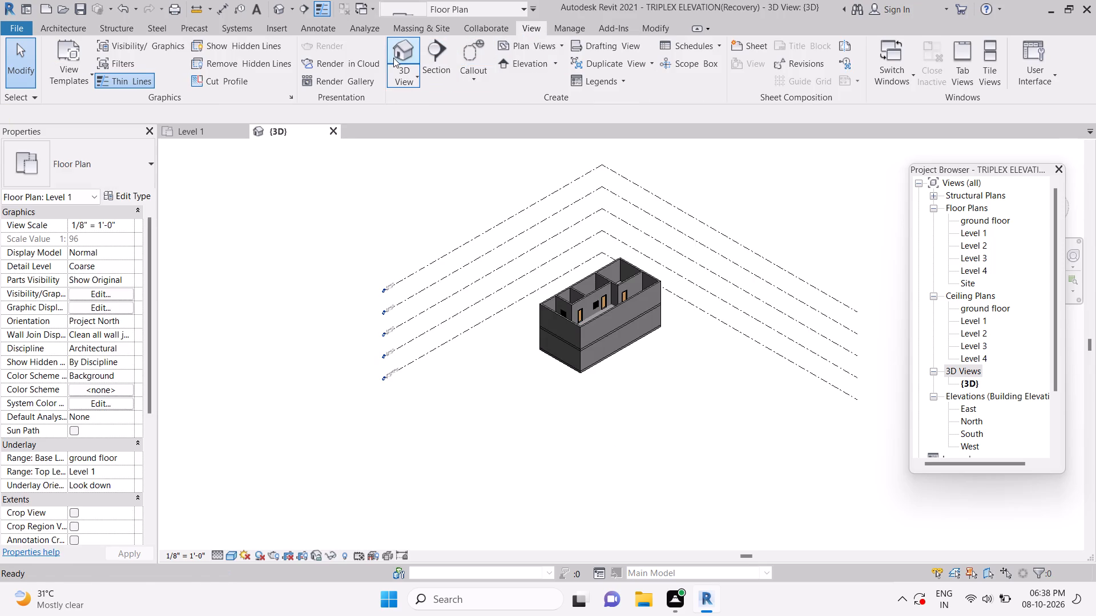
scroll(586, 392, "up", 5)
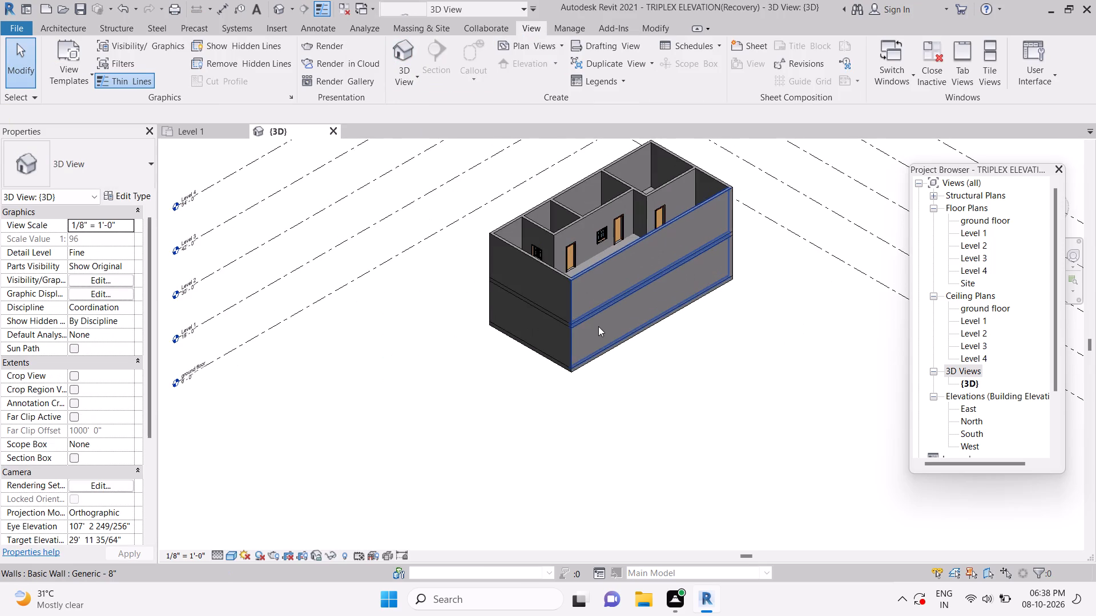
scroll(598, 326, "down", 2)
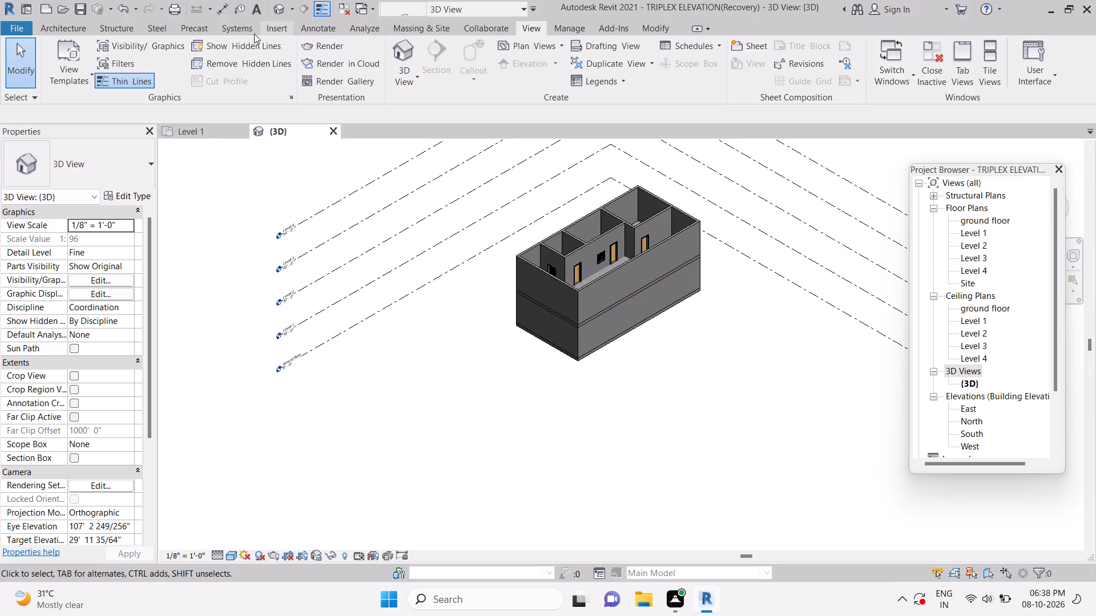
left_click(63, 22)
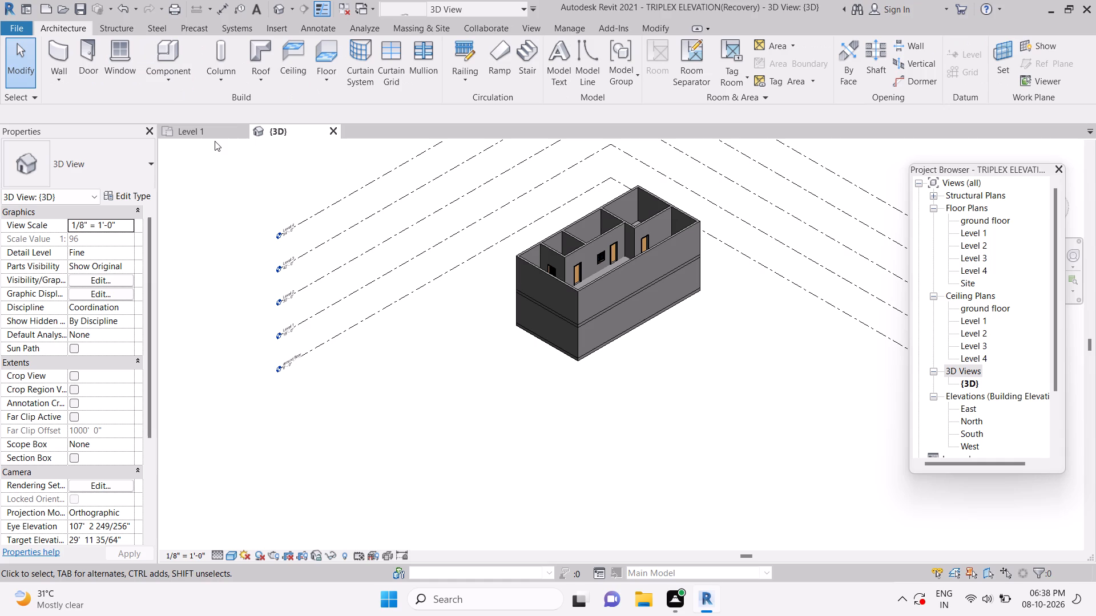
left_click(214, 134)
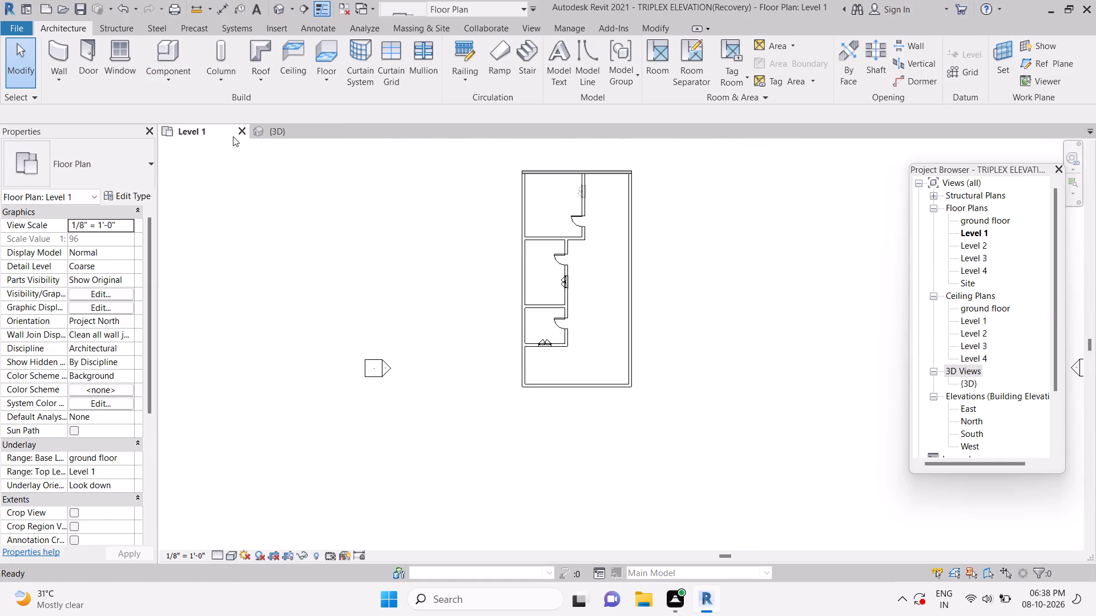
double_click(978, 224)
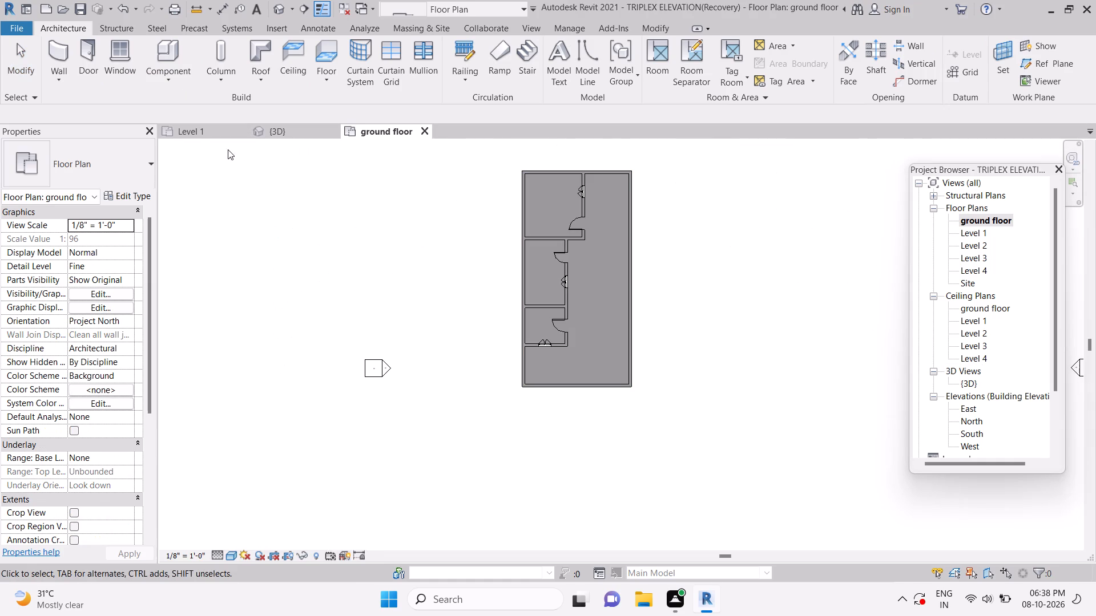
left_click(196, 131)
left_click(196, 130)
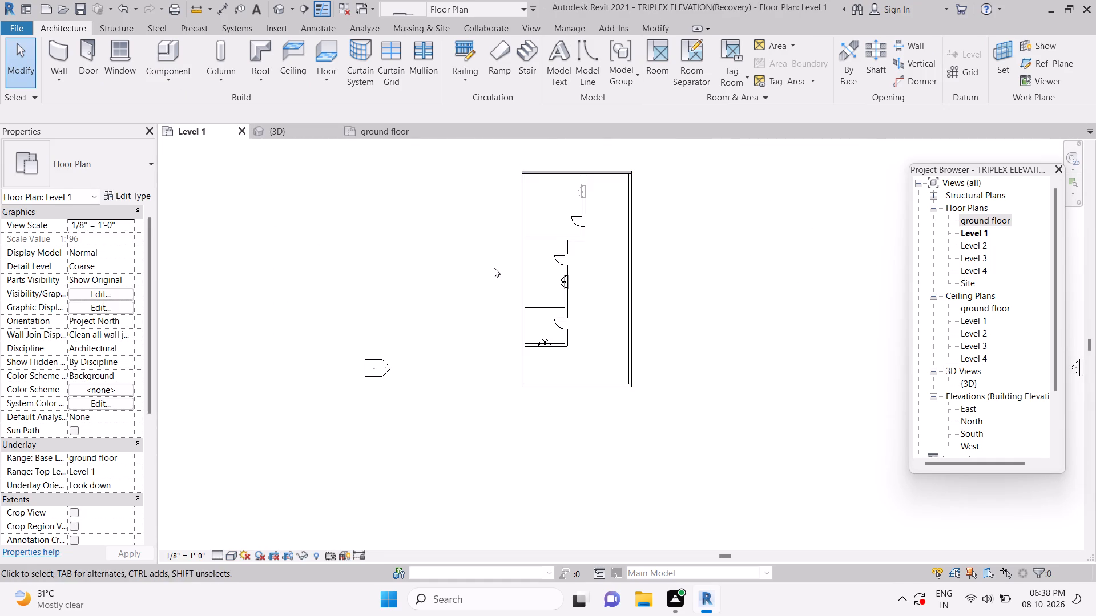
scroll(628, 297, "up", 1)
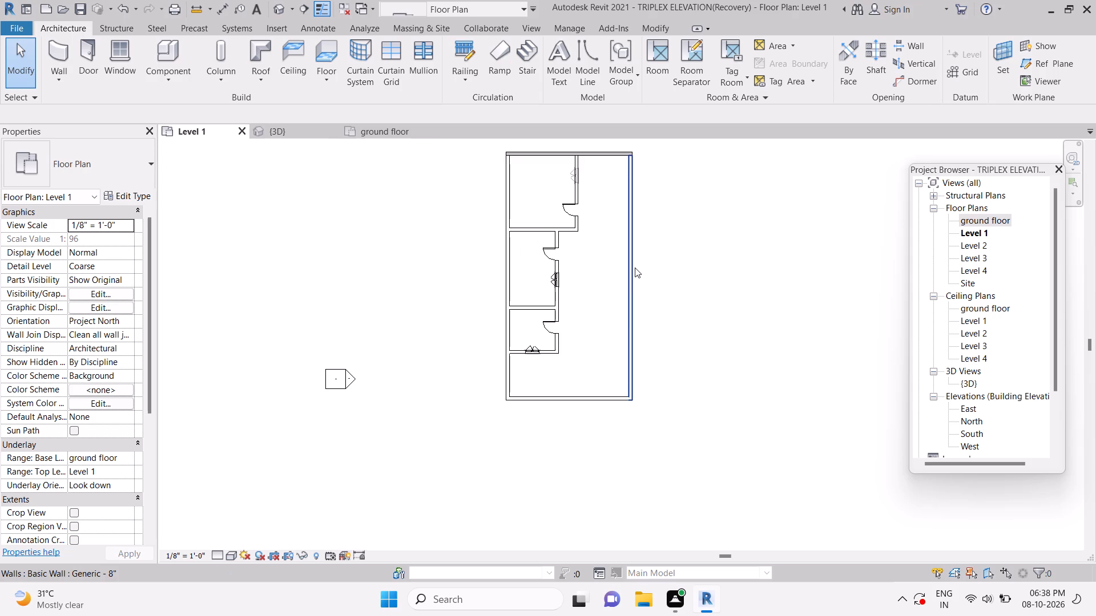
scroll(635, 268, "up", 1)
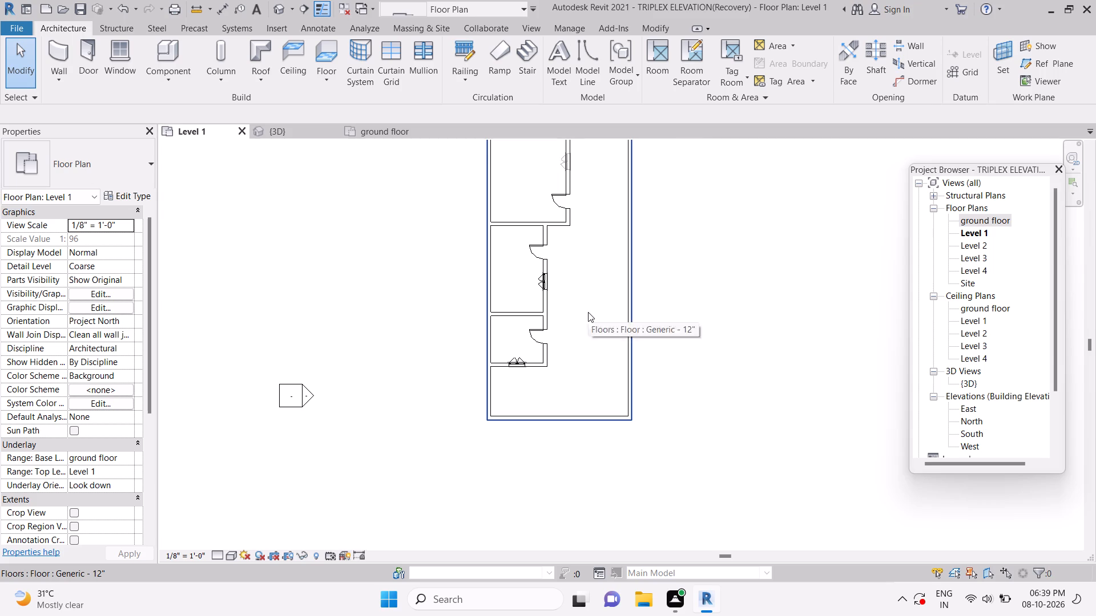
scroll(585, 318, "down", 2)
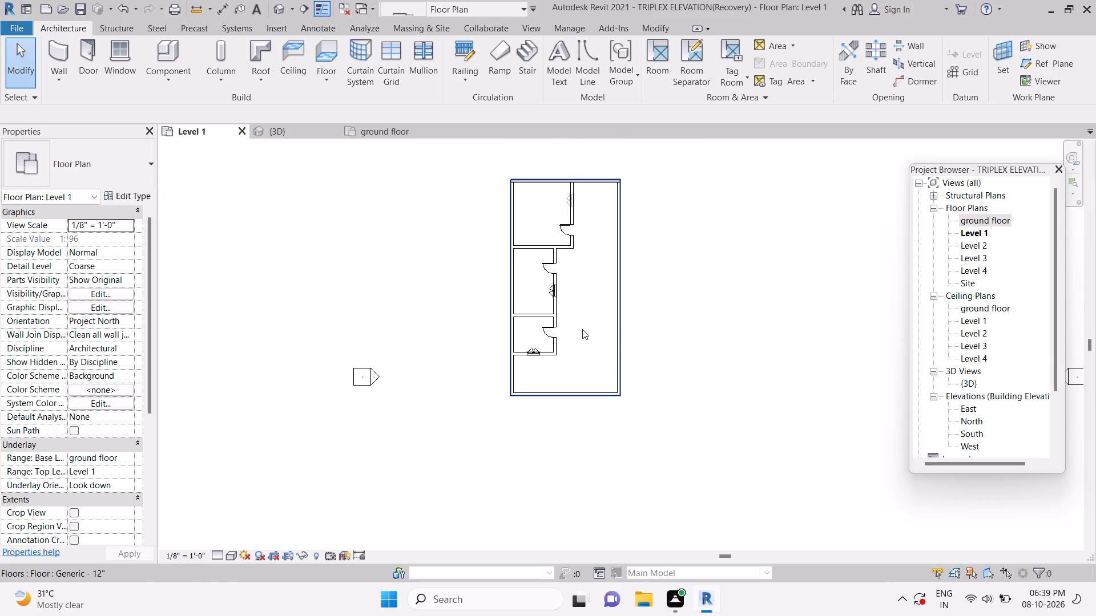
scroll(582, 329, "down", 1)
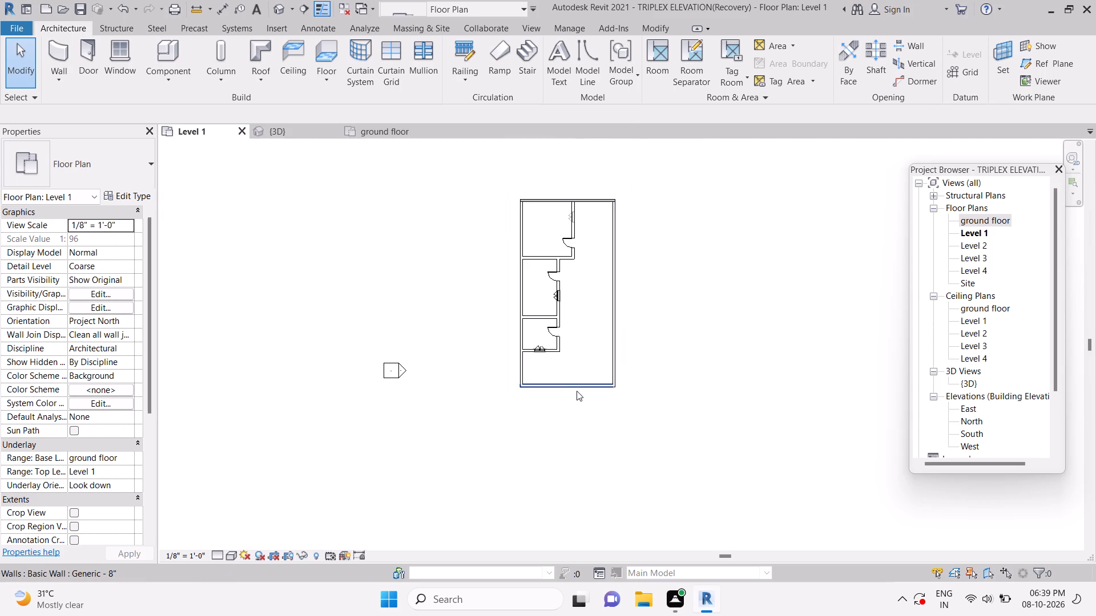
Dismiss the licensing notification that covers the Level 1 plan again.
left_click(579, 390)
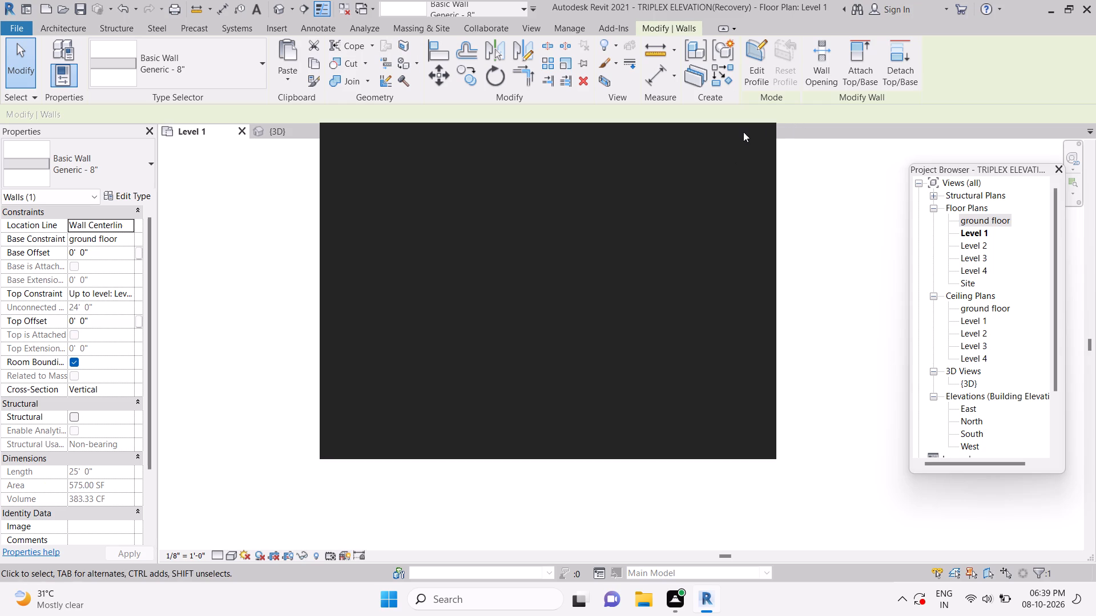
left_click(764, 140)
left_click(764, 141)
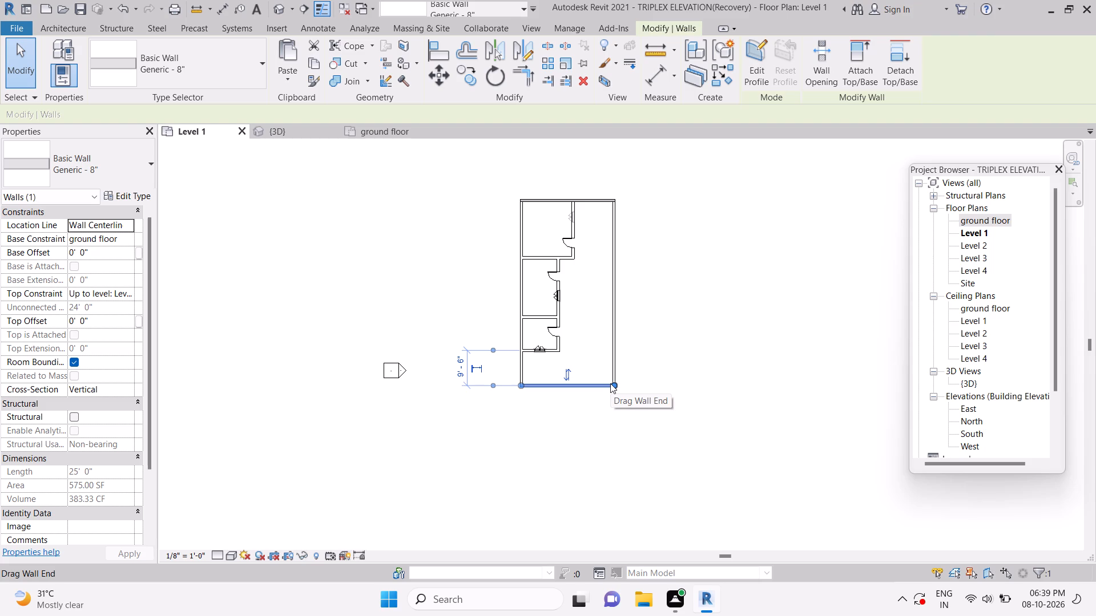
Turn off the Select Links selection option.
left_click(610, 383)
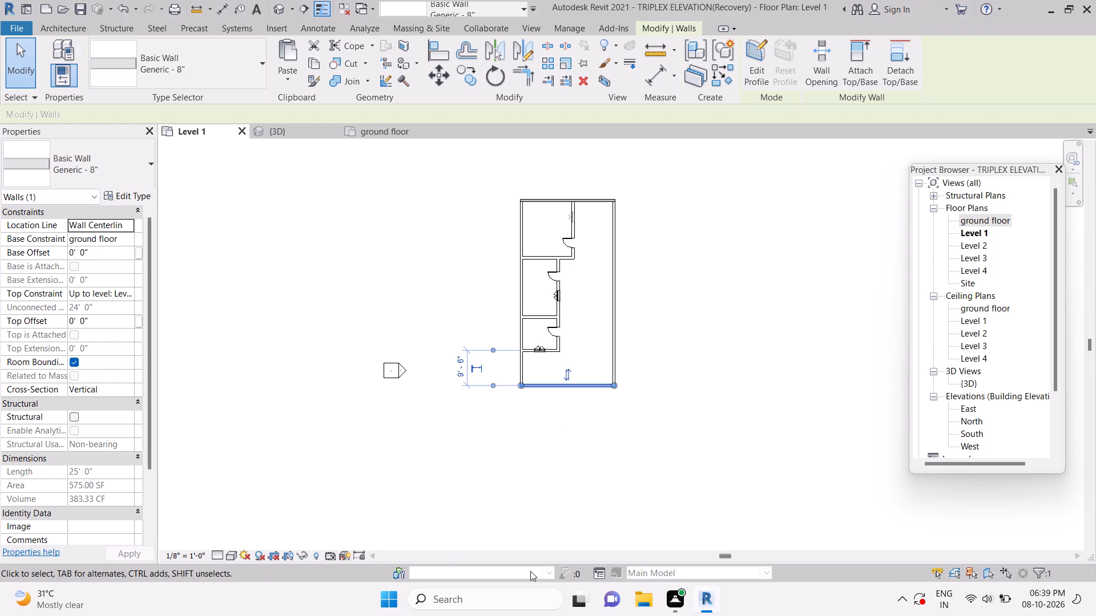
left_click(937, 570)
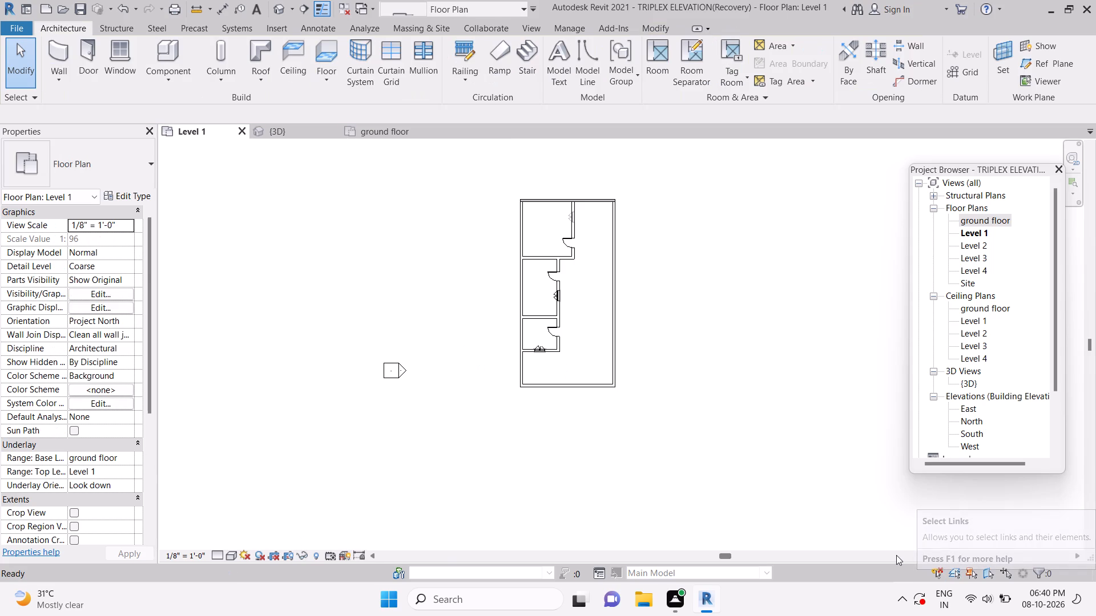
Select the south exterior wall in the Level 1 plan.
left_click(577, 388)
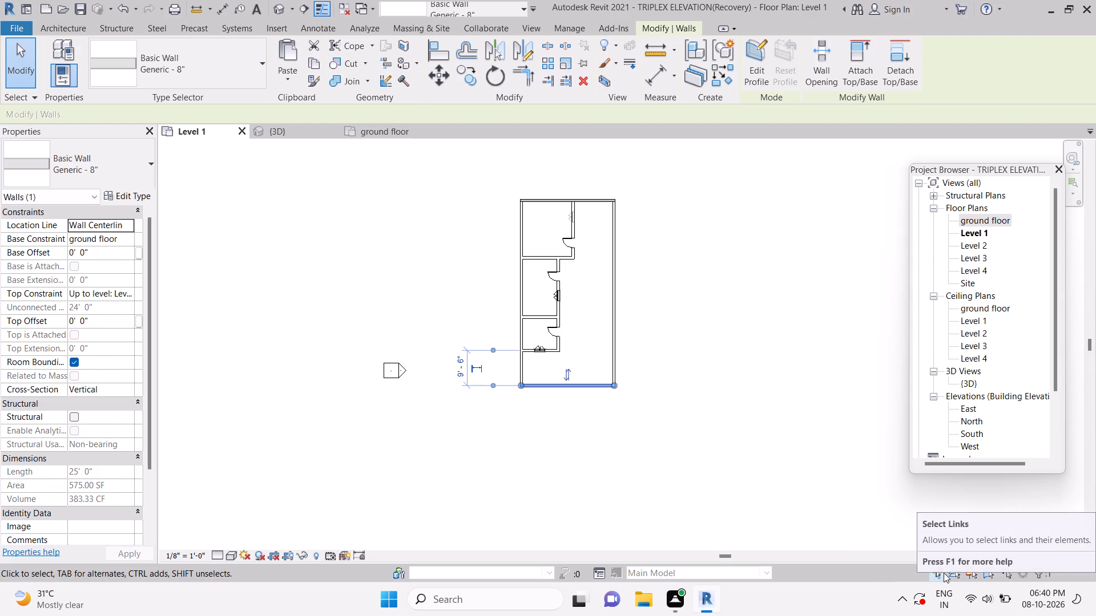
left_click_drag(944, 573, 821, 563)
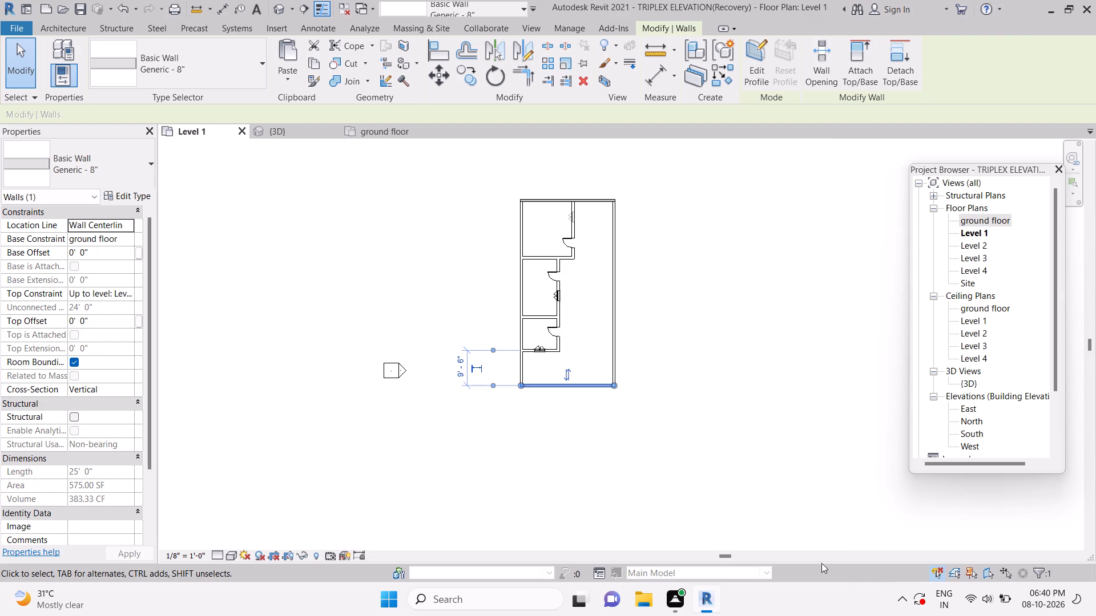
left_click_drag(821, 563, 899, 567)
key("5")
left_click(597, 386)
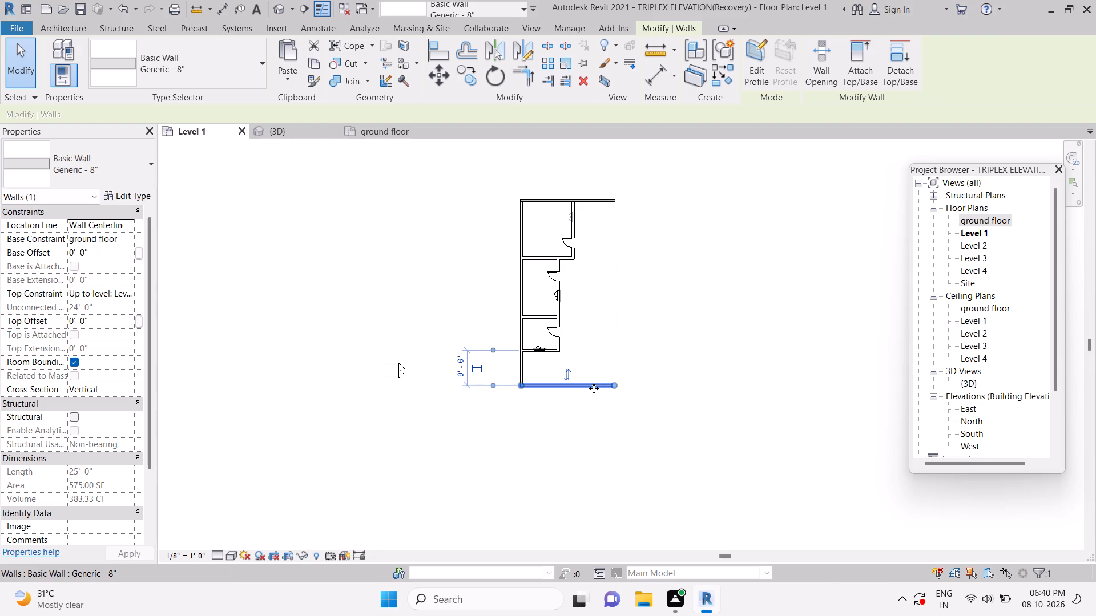
key("5")
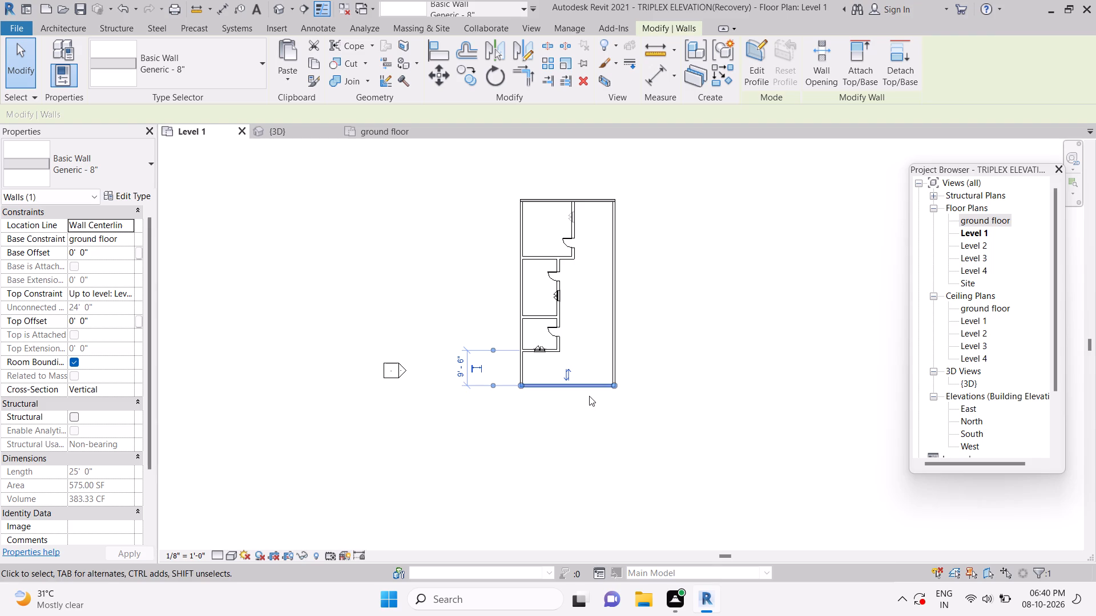
key("5")
key("5")
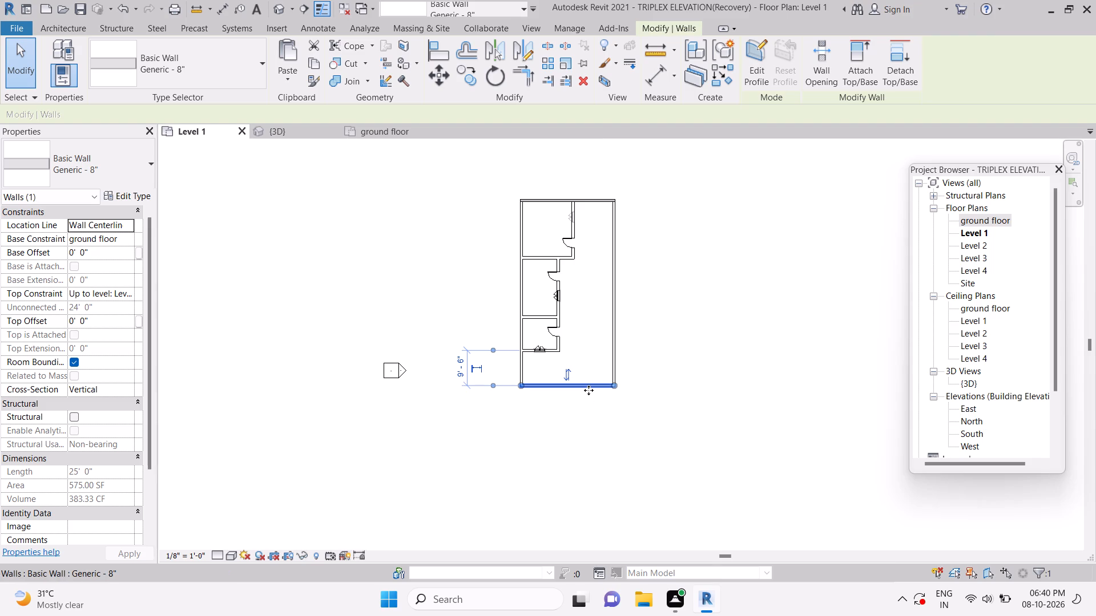